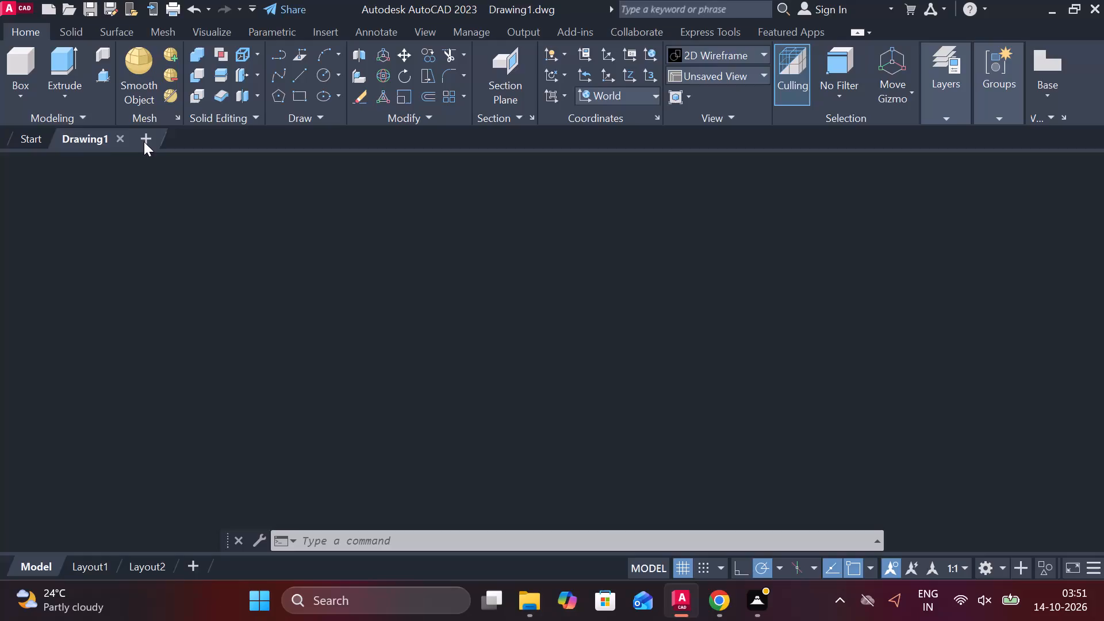
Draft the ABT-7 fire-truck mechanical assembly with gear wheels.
Close the Drawing1 file, keeping Drawing2 open.
left_click(114, 138)
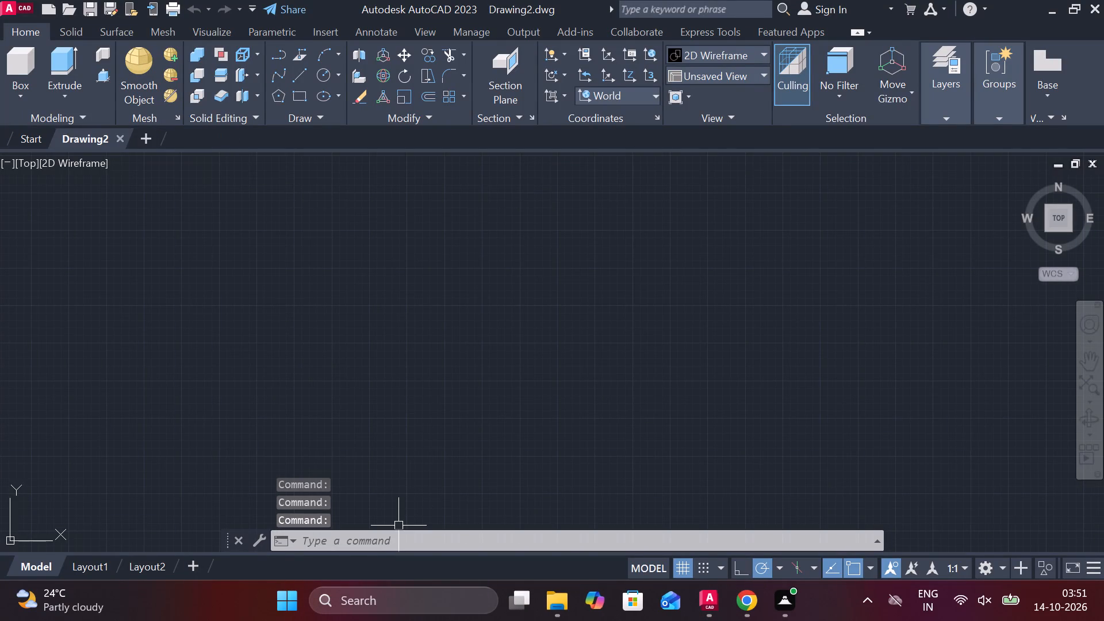
Turn on the command log file with LOGFILEON.
double_click(401, 542)
type("lo")
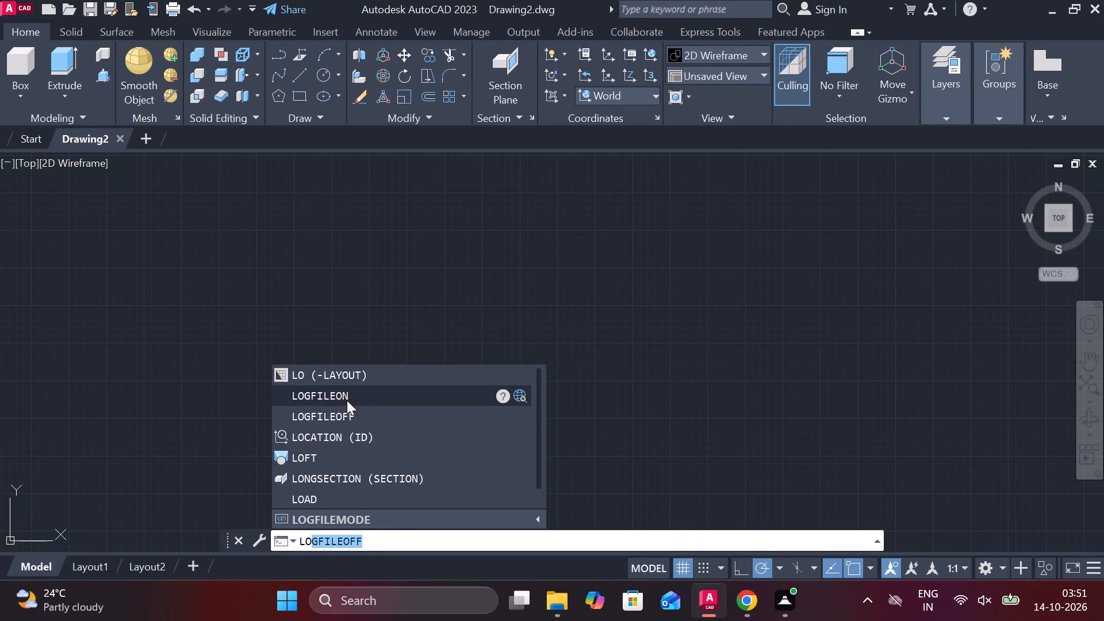
left_click(347, 400)
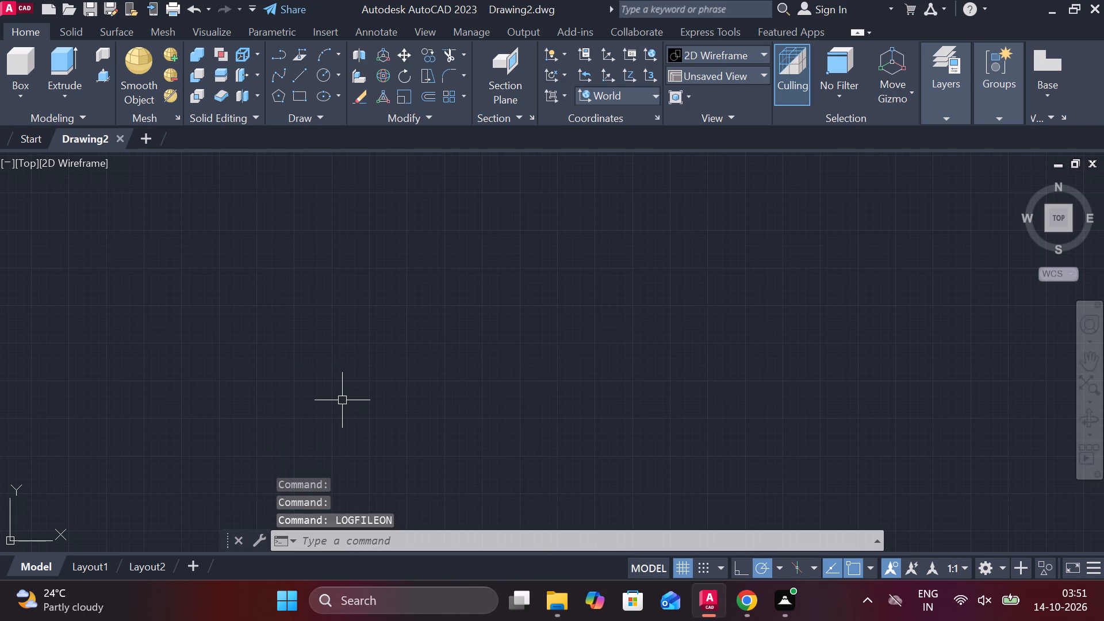
Set the model space limits with lower-left corner 0,0 and upper-right corner 297,210.
type("limi")
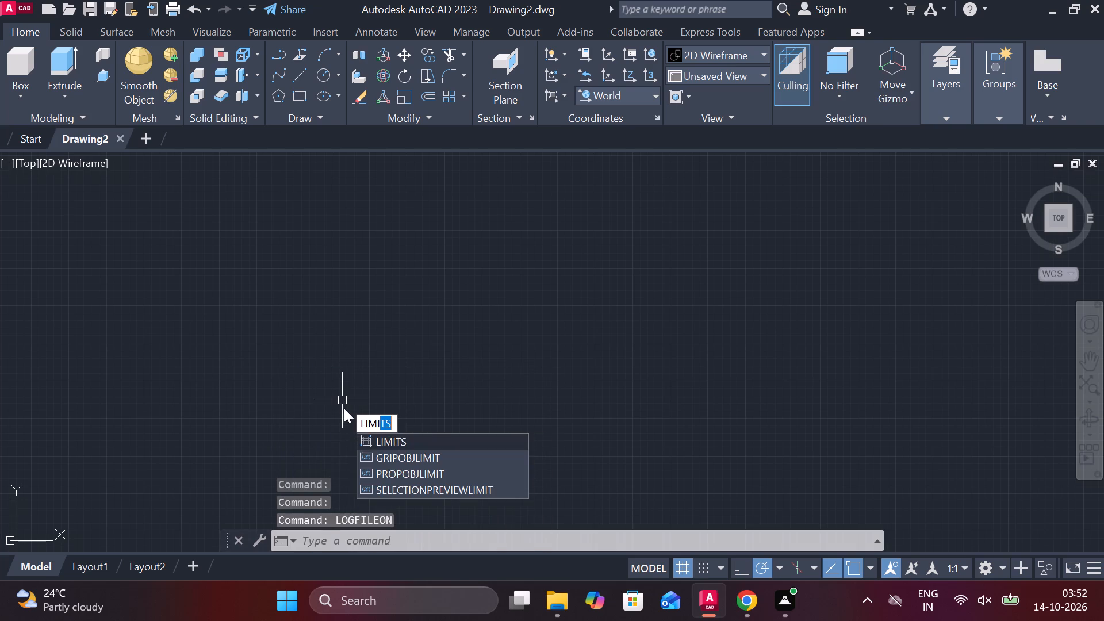
left_click(390, 447)
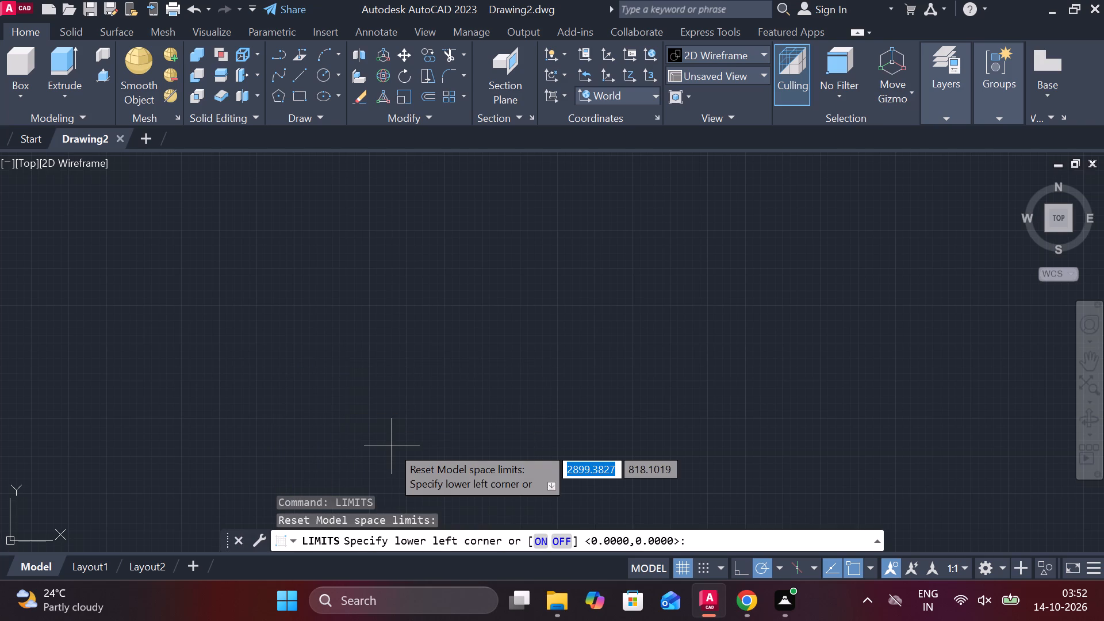
key("0")
type(",0")
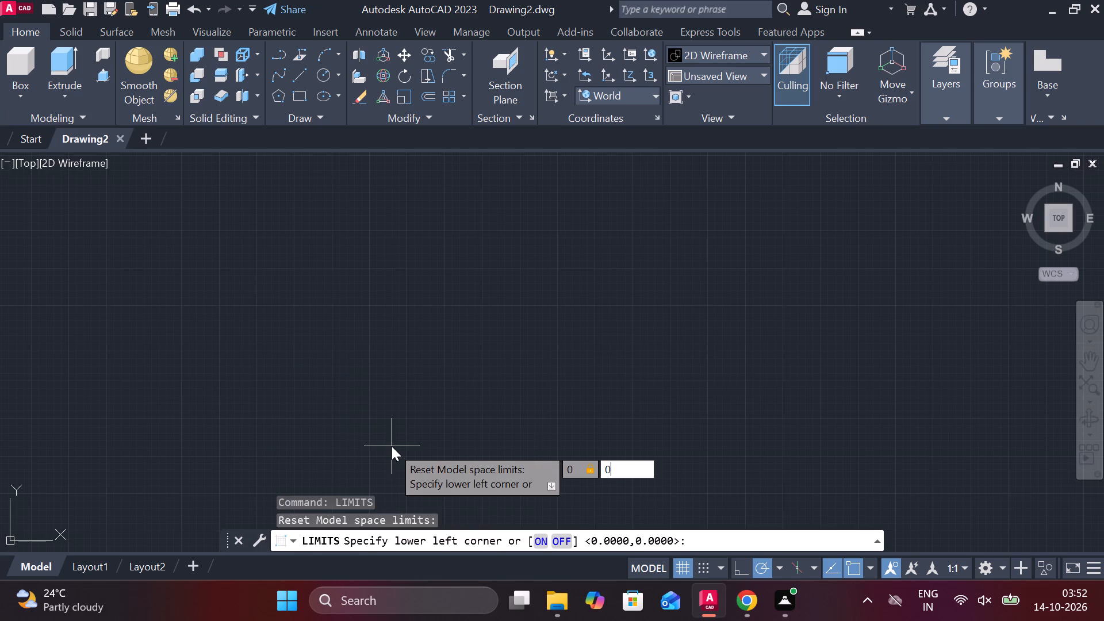
key("Return")
key("2")
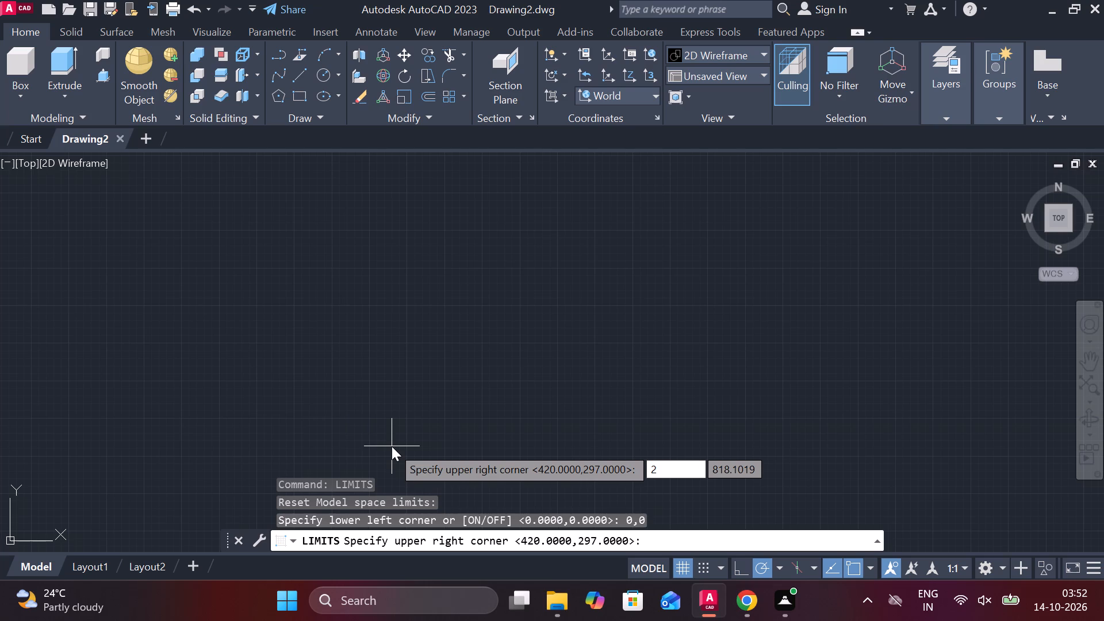
type("97")
type(",210")
key("Return")
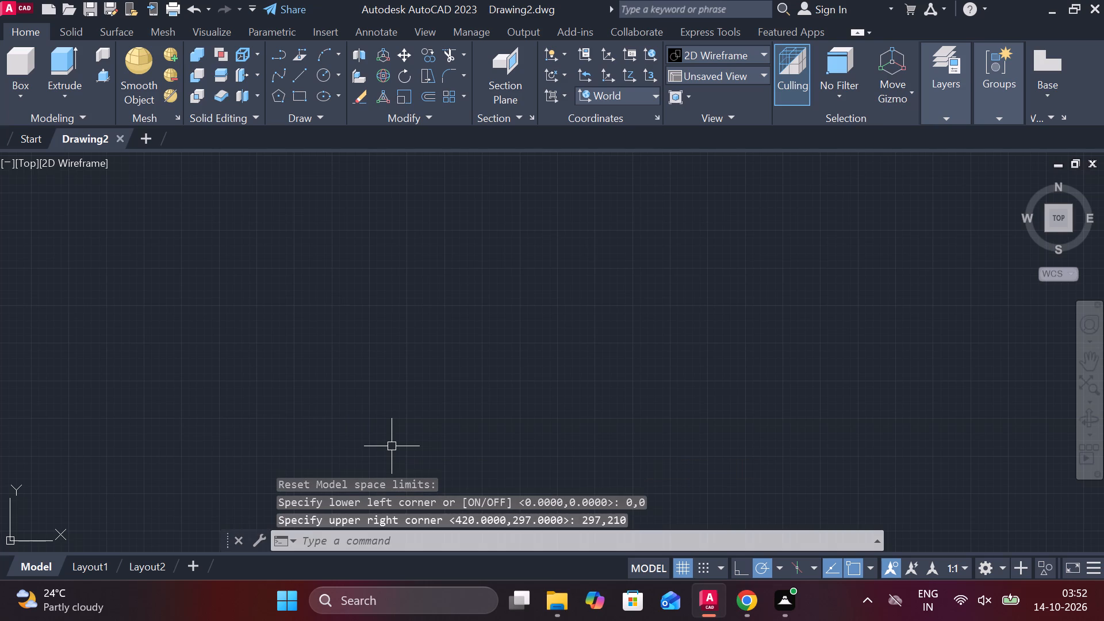
Draw a circle of radius 32 near the middle of the empty drawing area.
key("z")
key("Return")
key("e")
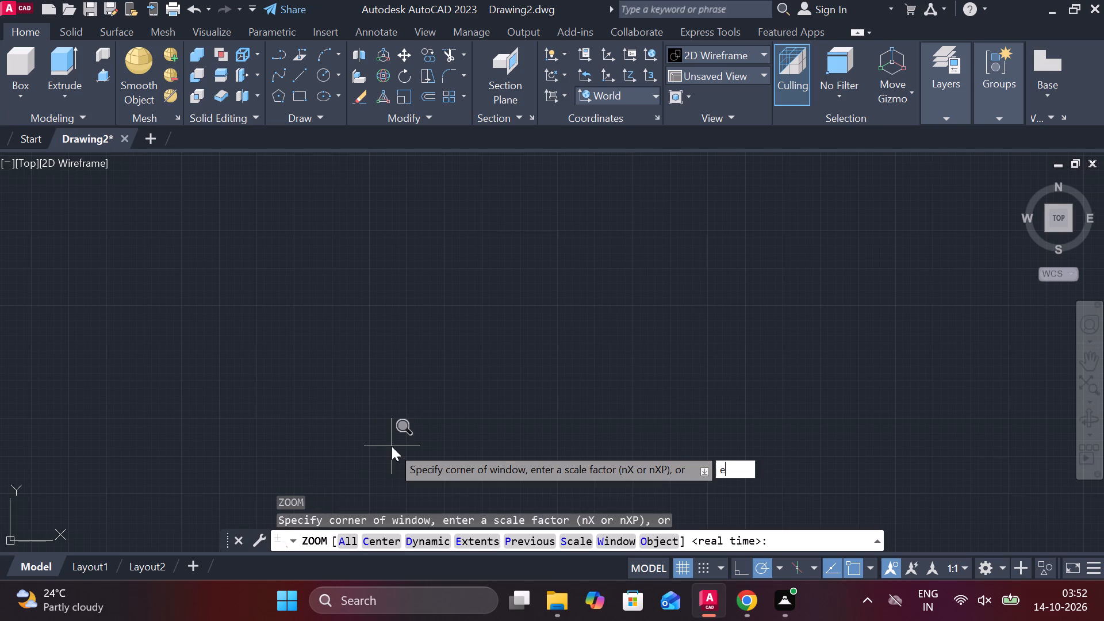
key("Return")
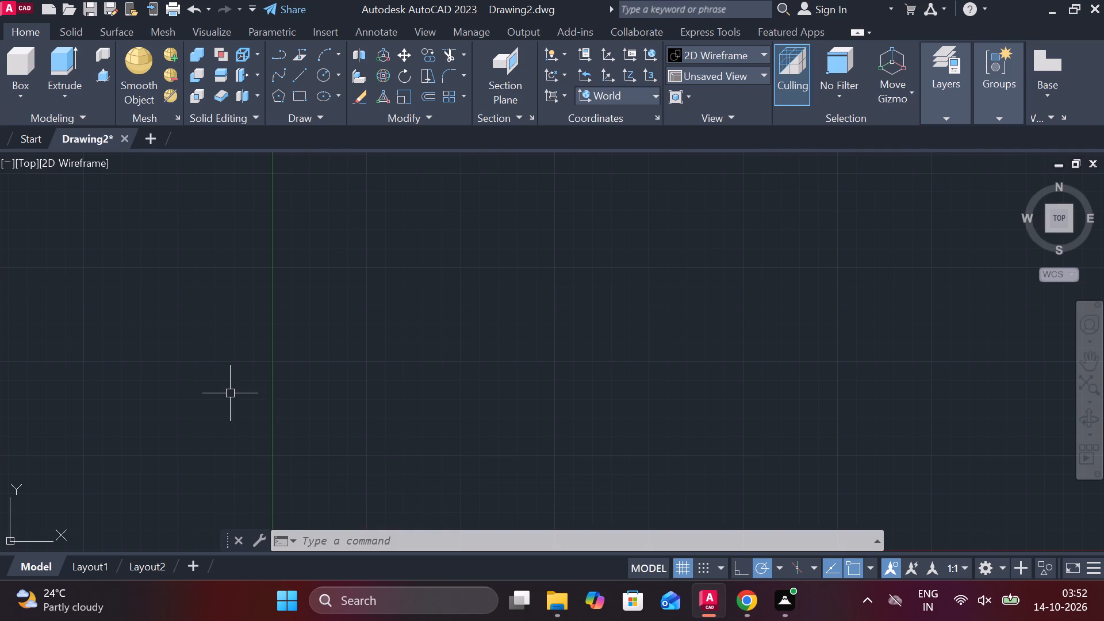
left_click(300, 70)
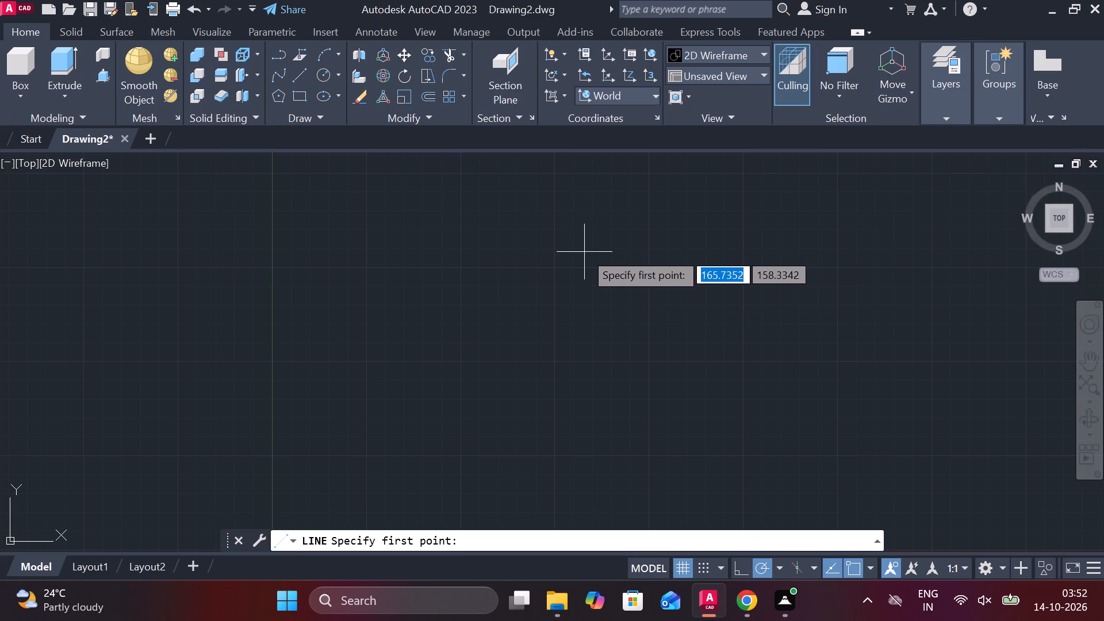
key("Escape")
type("c")
key("space")
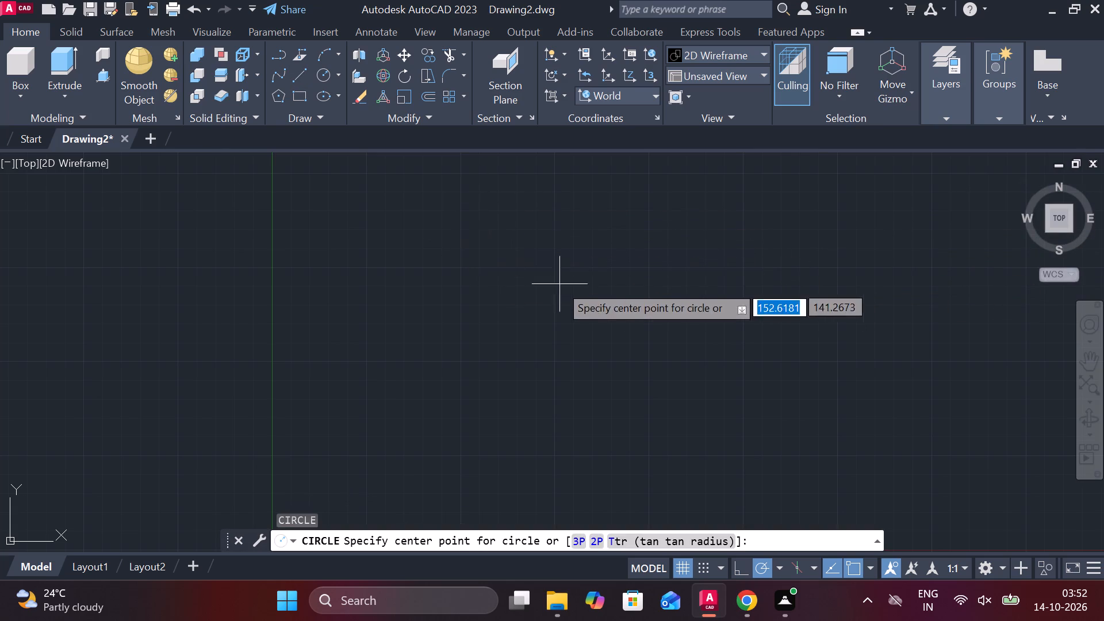
left_click(510, 325)
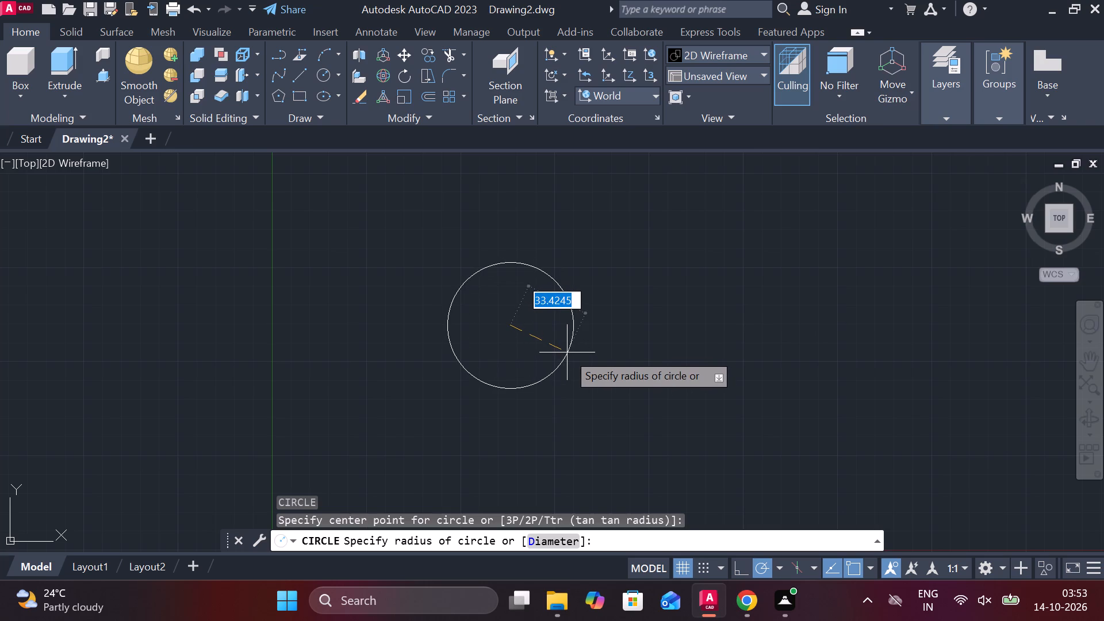
type("32")
key("space")
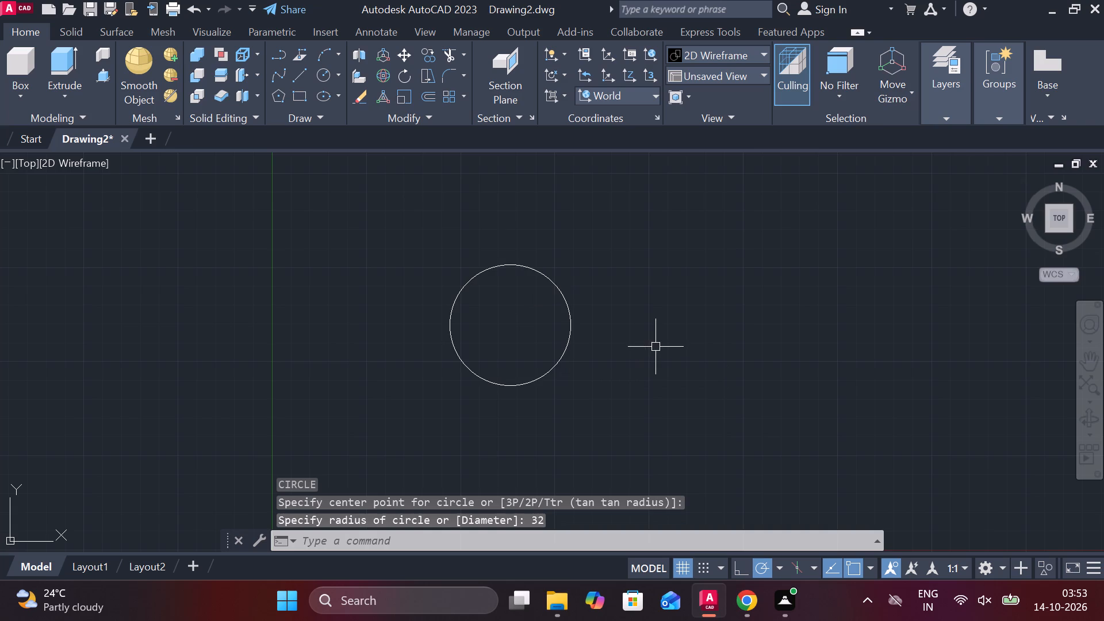
Draw a concentric circle of diameter 32 inside the radius 32 circle.
key("c")
key("space")
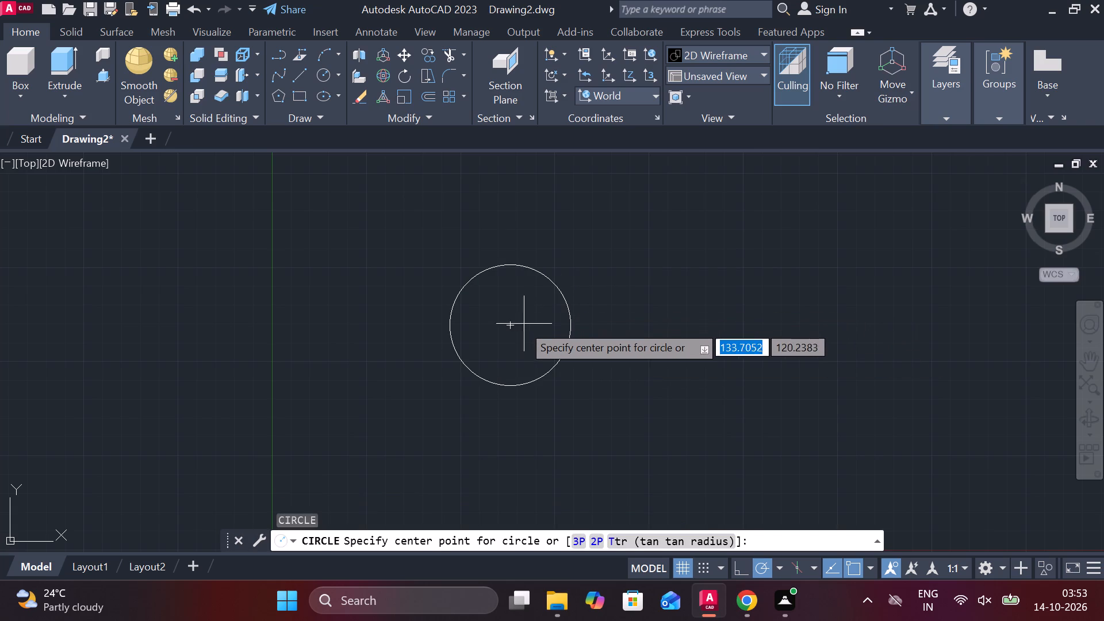
left_click(515, 327)
type("d 32")
key("space")
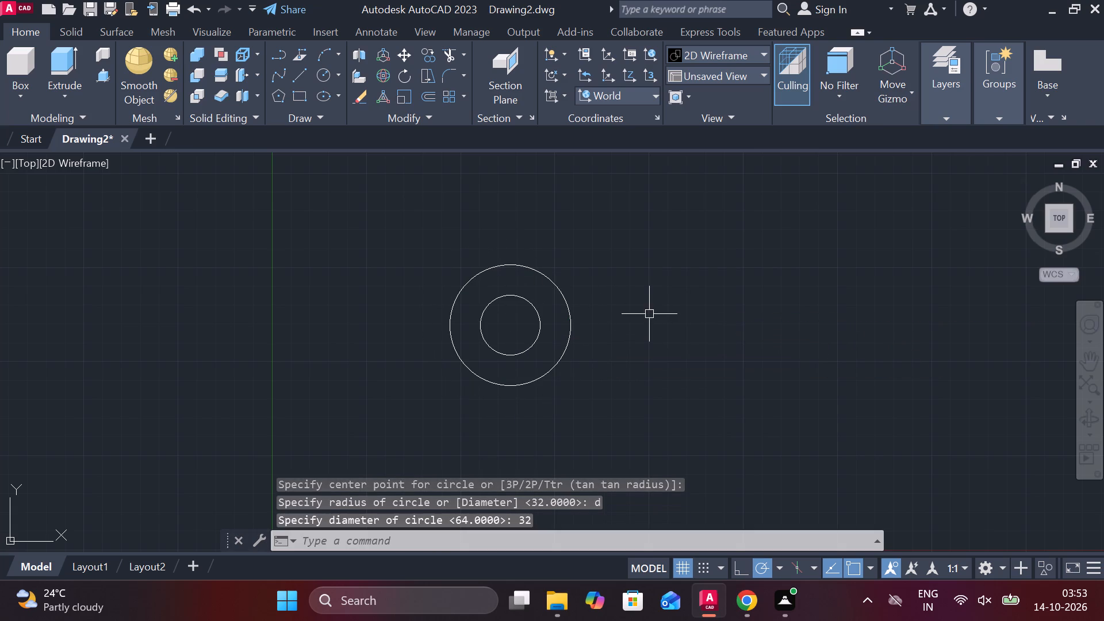
Draw a concentric outer circle of radius 40 around the two existing circles.
key("space")
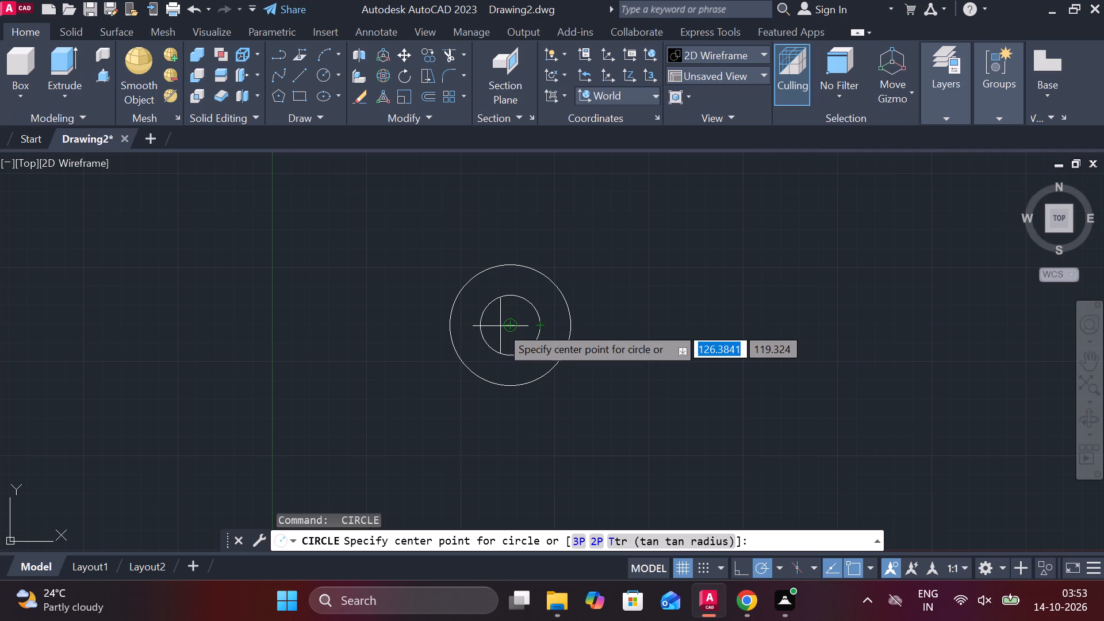
left_click(500, 326)
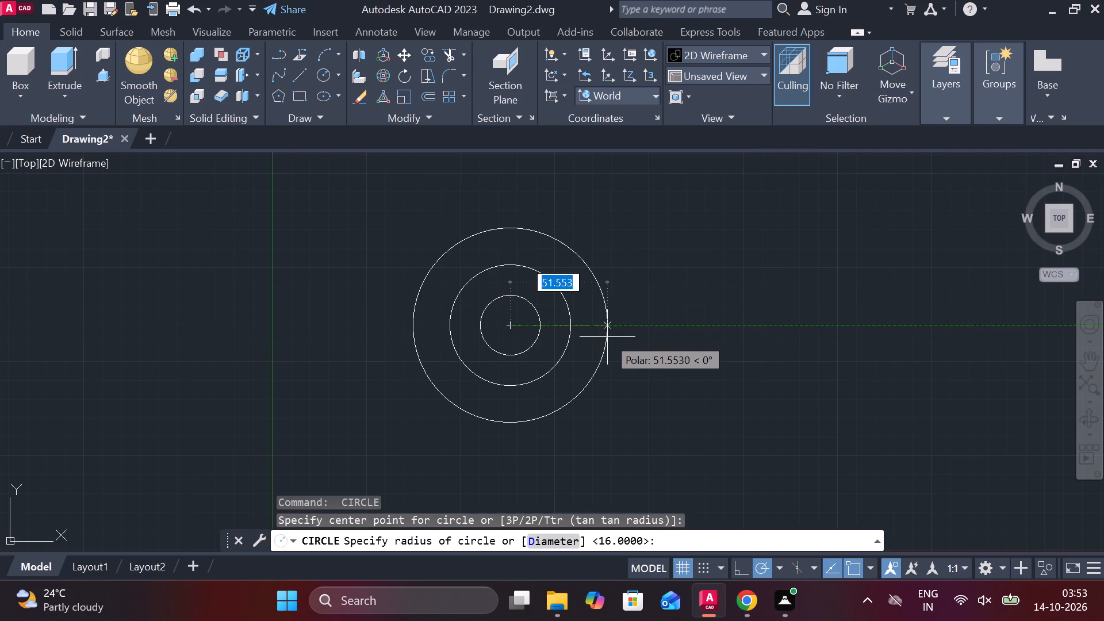
type("40")
key("Return")
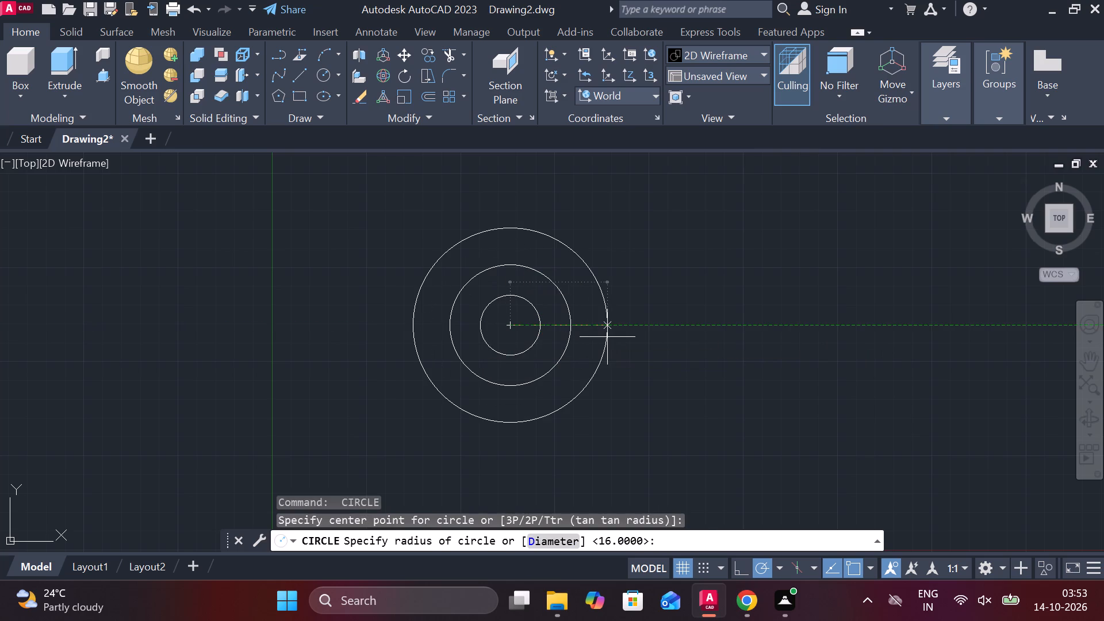
Draw a circle of radius 27 on the same centre as the other circles.
scroll(500, 305, "up", 1)
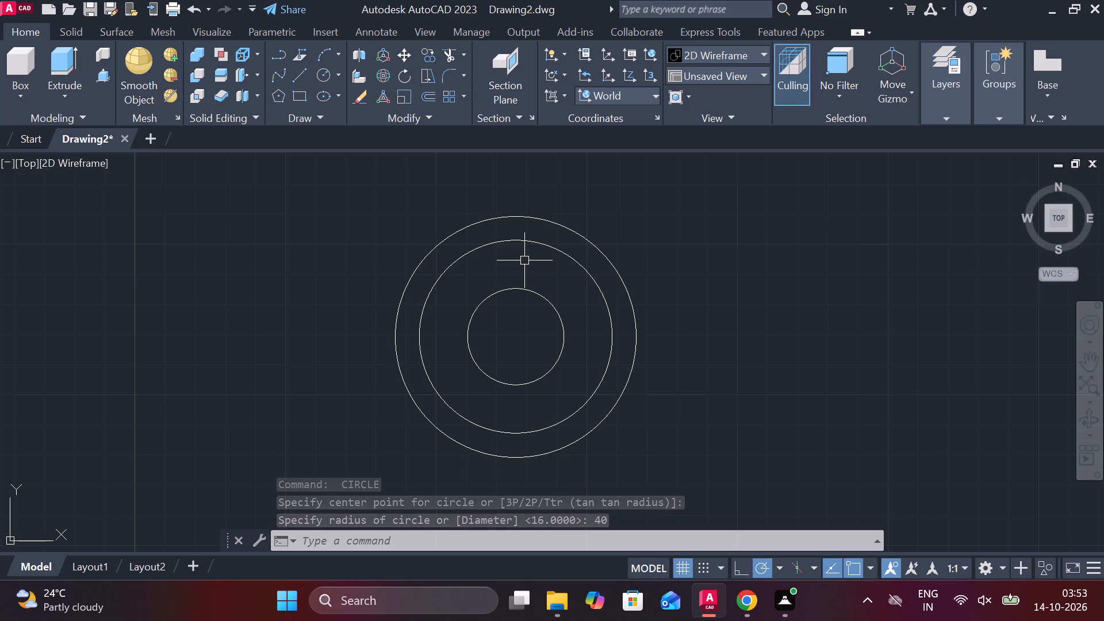
scroll(524, 260, "up", 1)
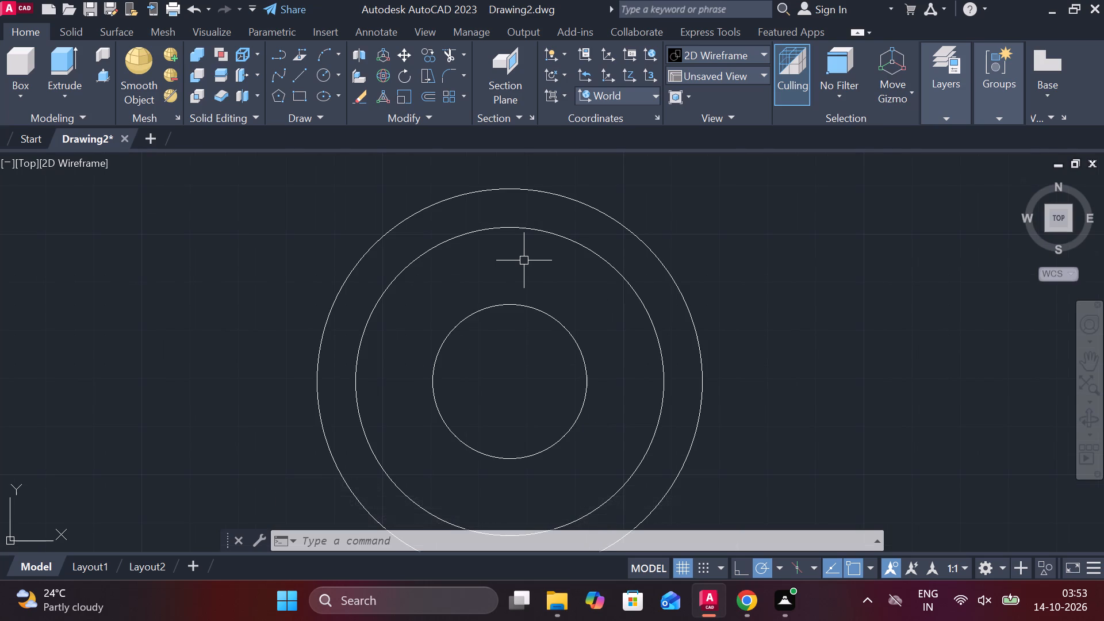
type("c")
key("space")
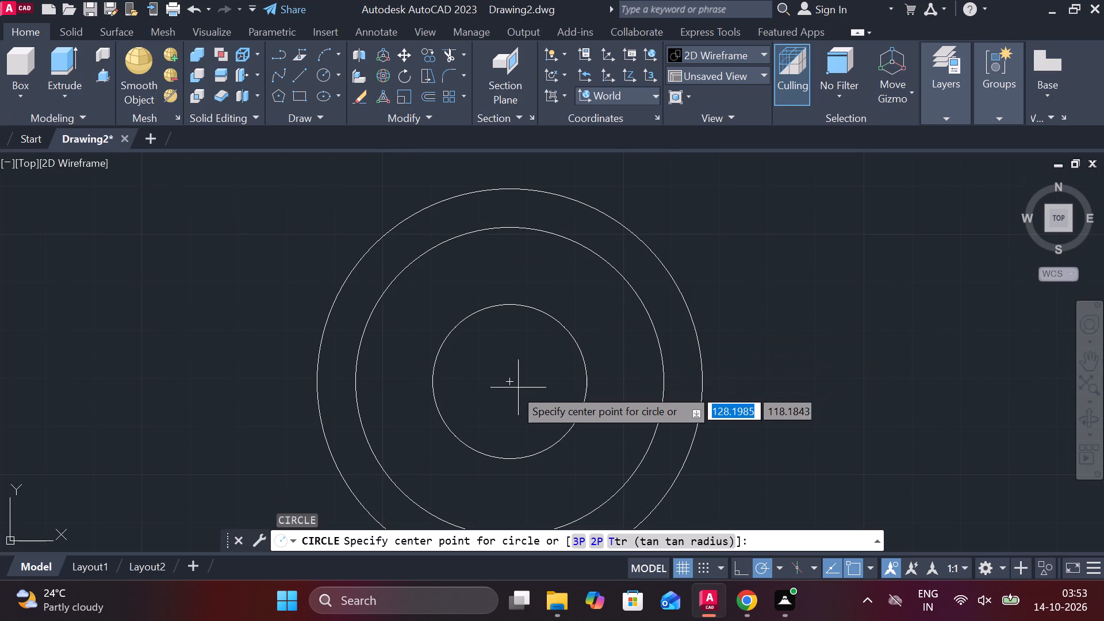
left_click(511, 378)
type("27")
key("Return")
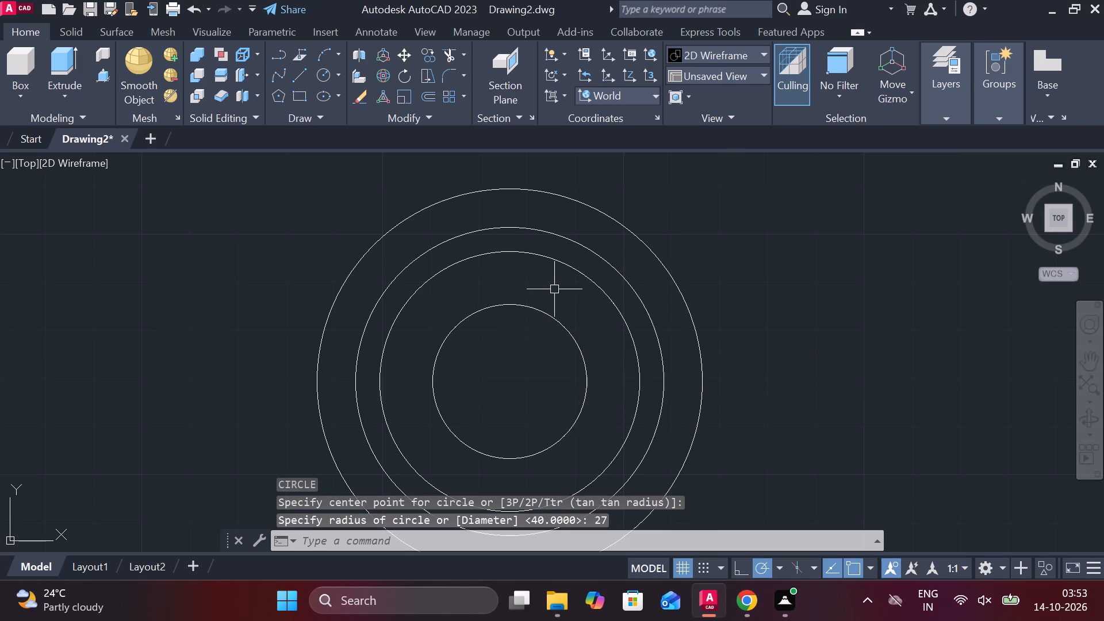
Draw a small circle of diameter 12 at the common centre of the concentric circles.
scroll(554, 289, "up", 1)
middle_click_drag(554, 289, 596, 339)
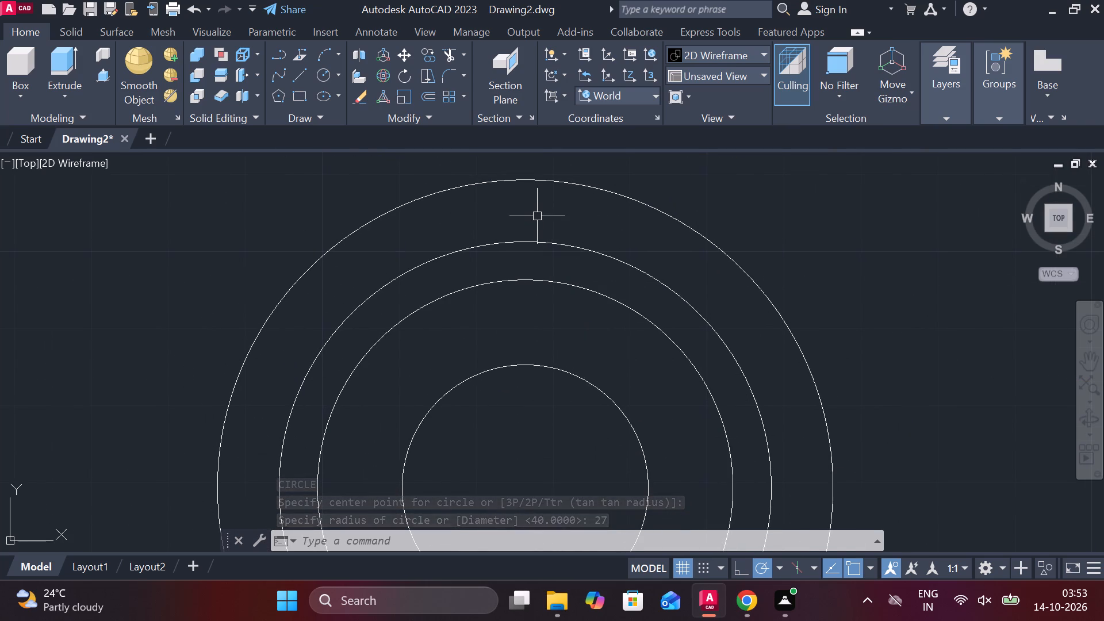
scroll(566, 298, "down", 2)
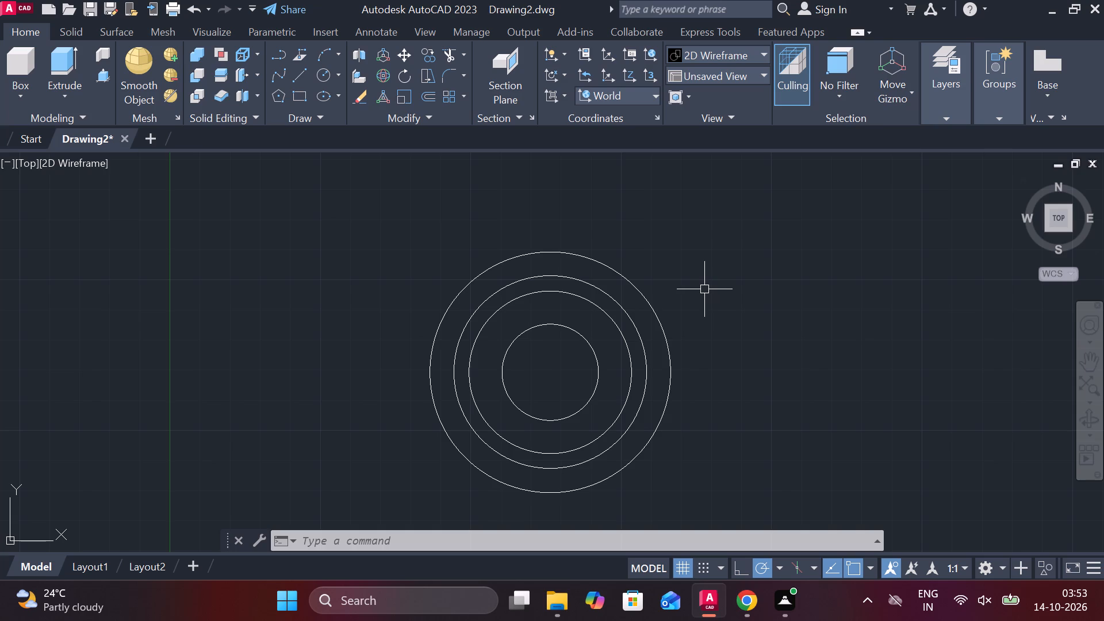
type("c")
key("space")
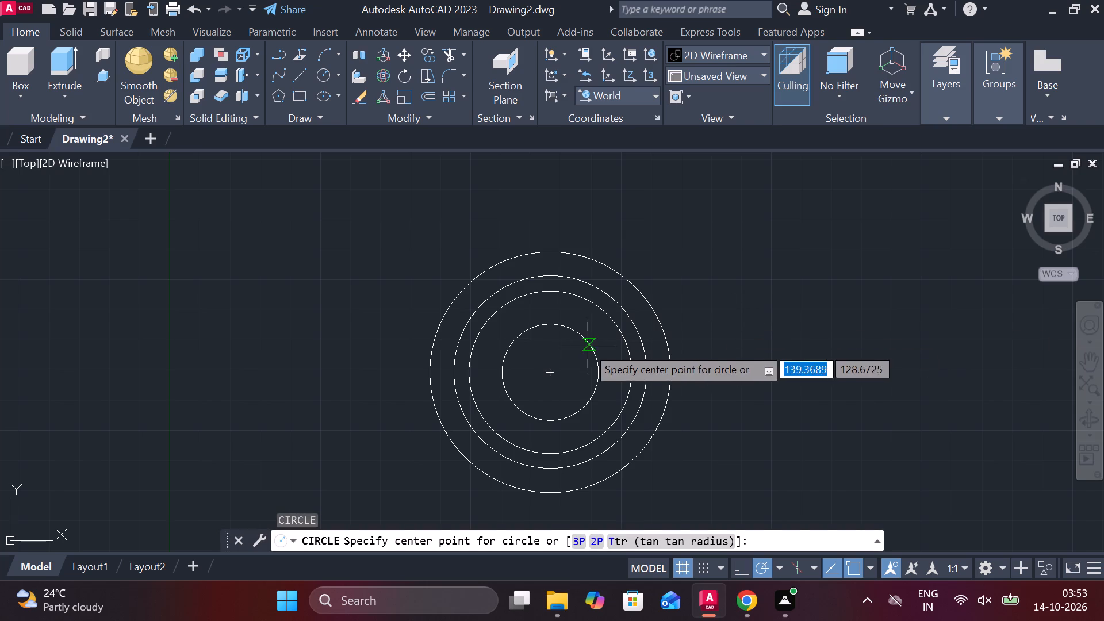
left_click(552, 378)
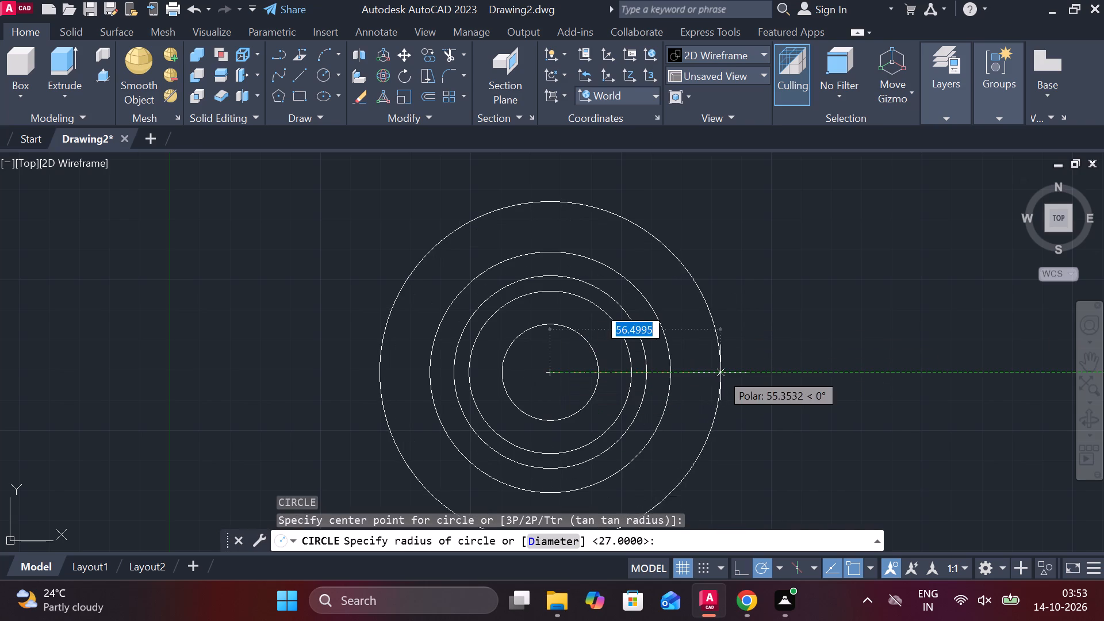
type("d")
key("space")
type("12")
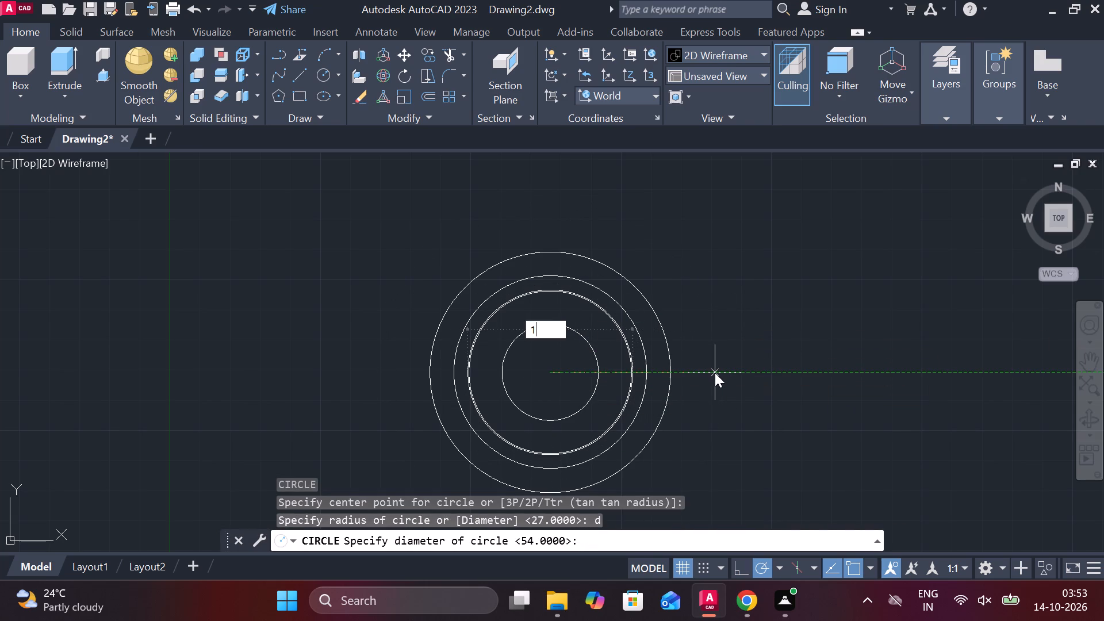
key("space")
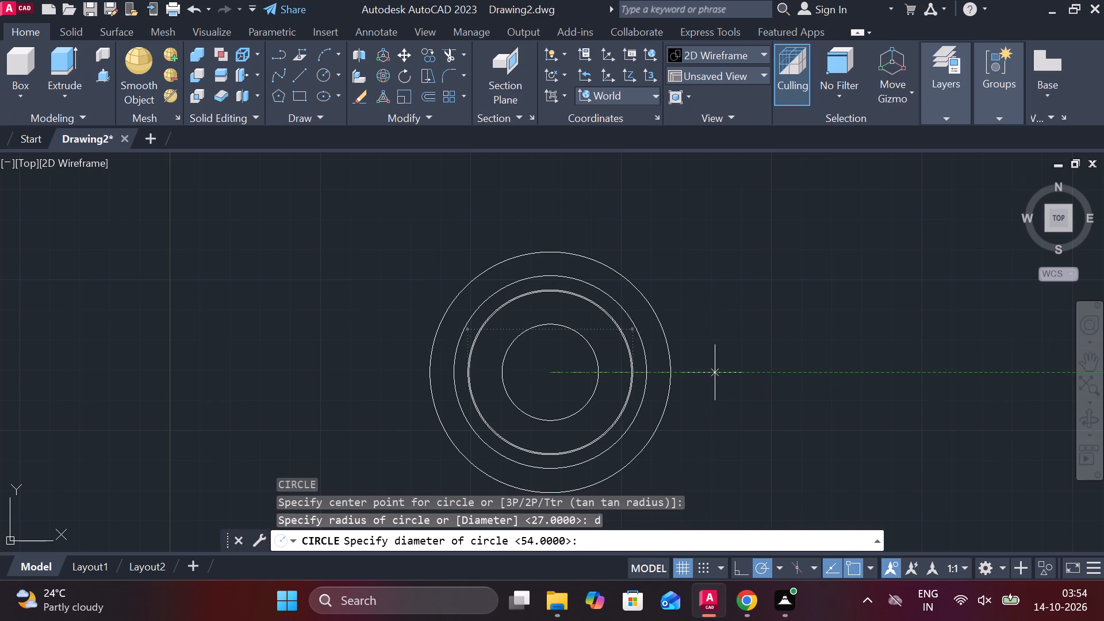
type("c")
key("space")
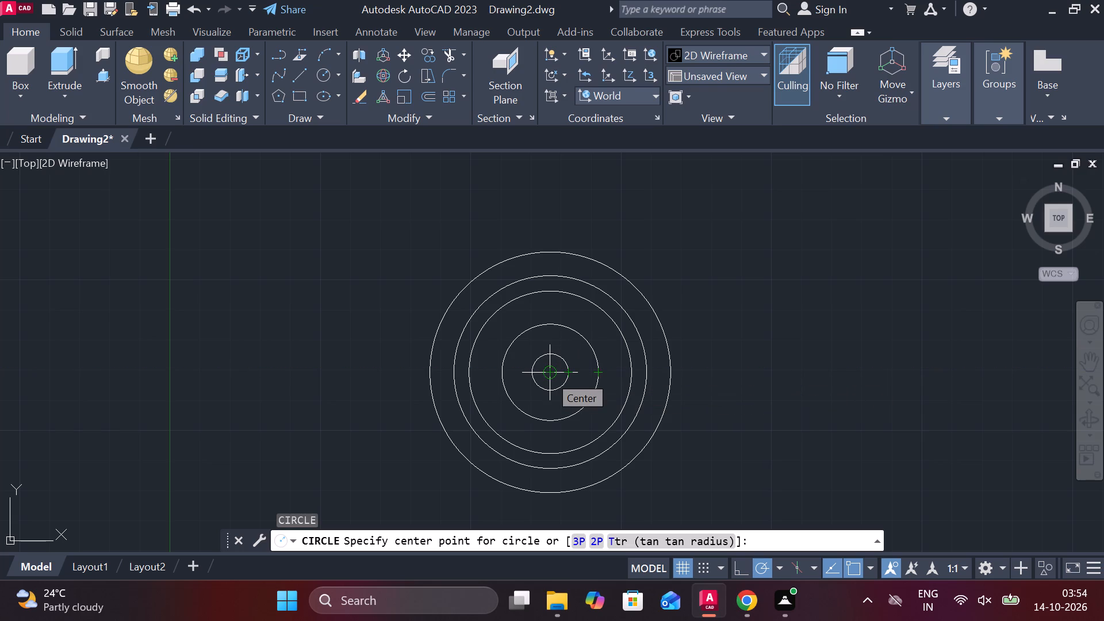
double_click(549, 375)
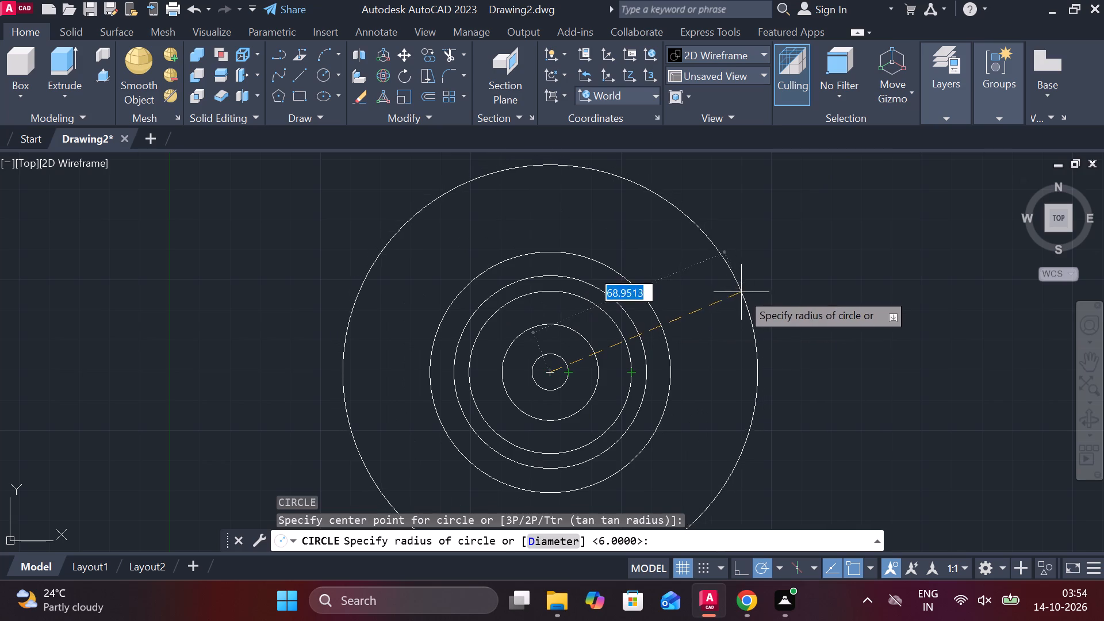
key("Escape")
Draw a vertical line from the top quadrant of the radius 32 circle upward past the radius 40 circle.
scroll(605, 294, "up", 1)
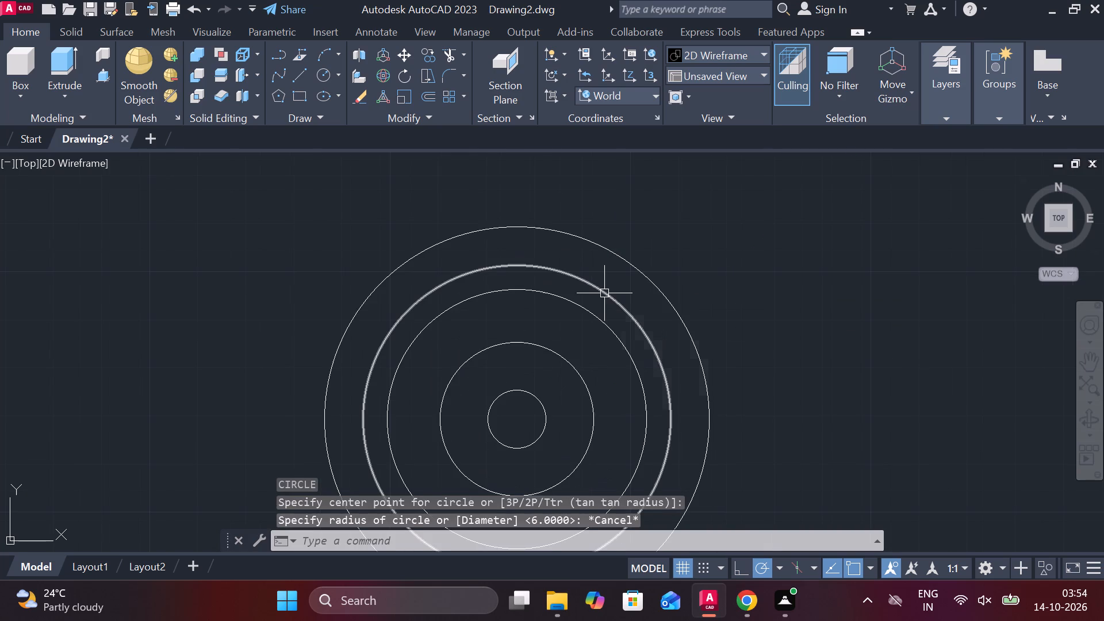
middle_click_drag(610, 294, 667, 333)
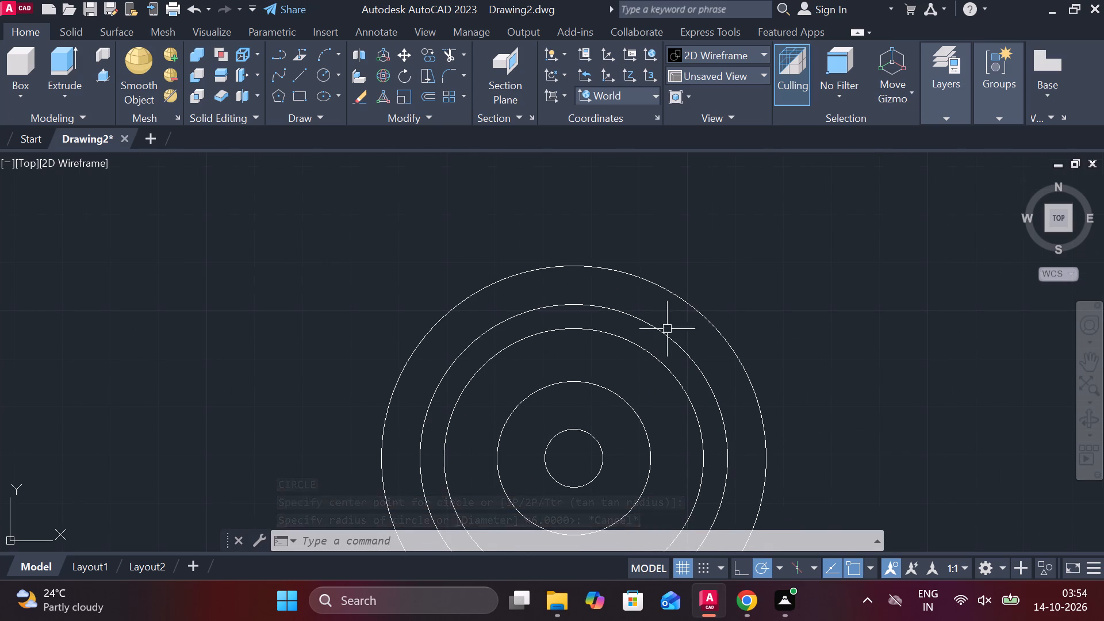
scroll(591, 325, "up", 1)
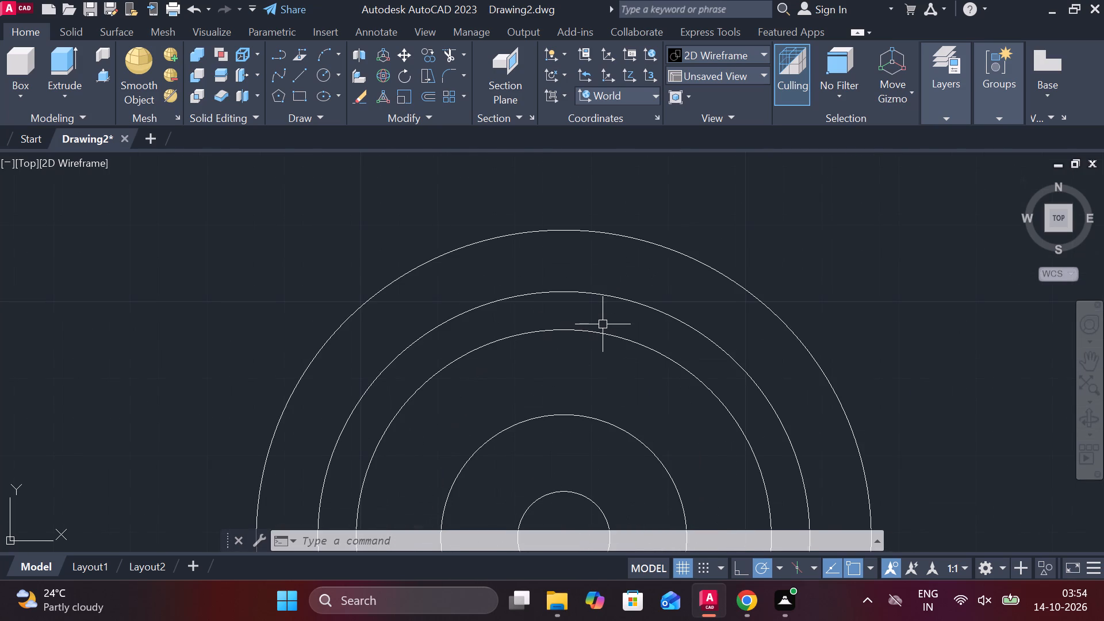
key("l")
key("Return")
left_click(569, 292)
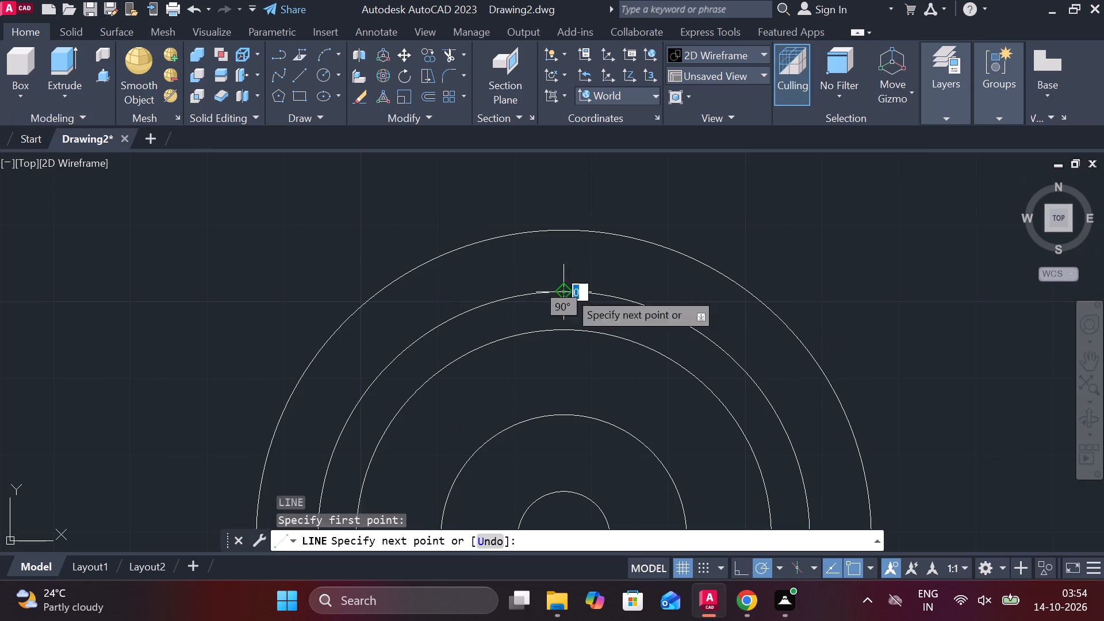
left_click(569, 210)
key("Escape")
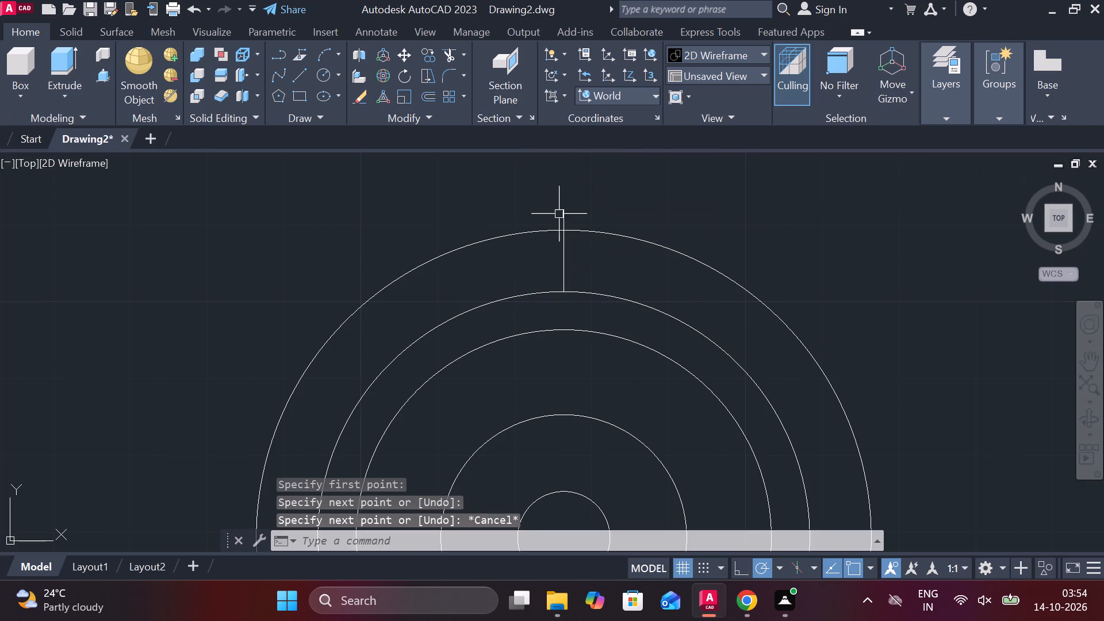
Offset the short vertical line by 3 to each side.
left_click(566, 215)
key("o")
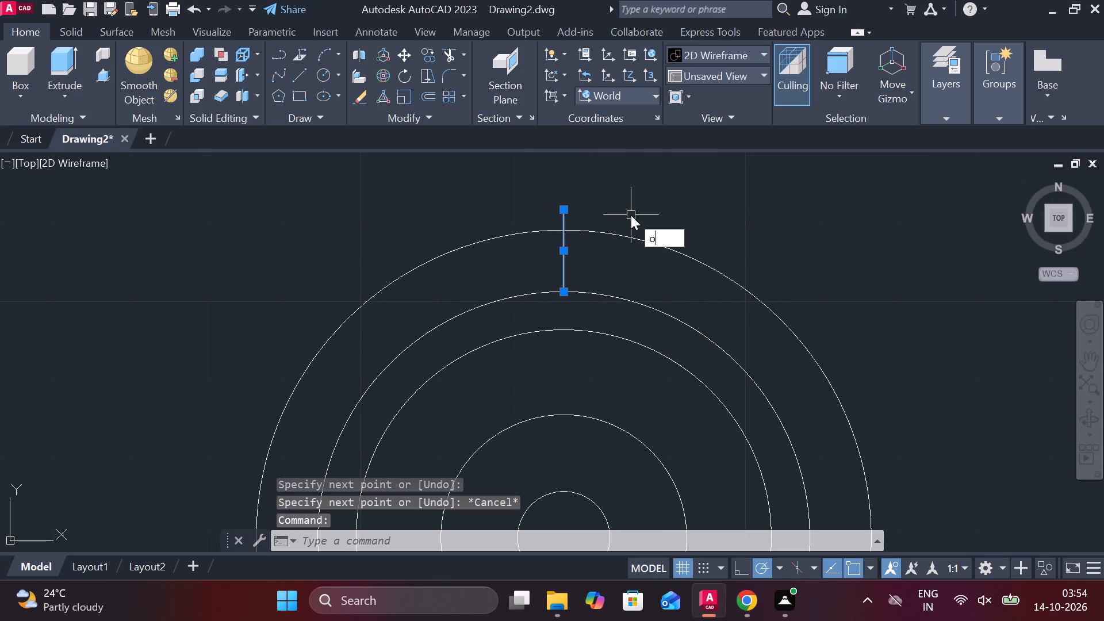
key("Return")
key("Return")
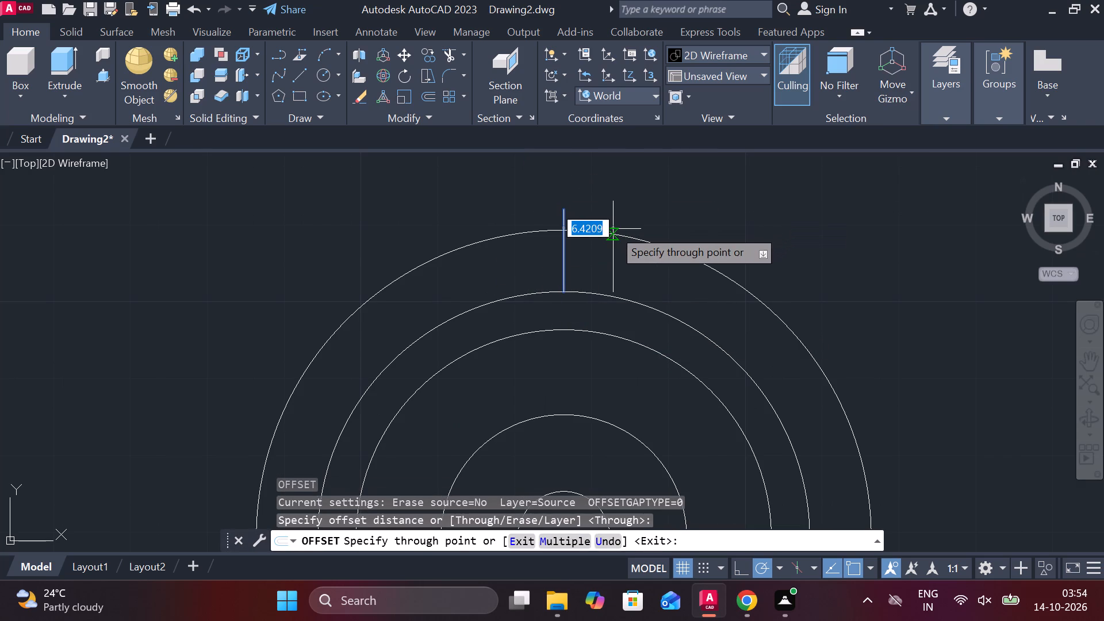
type("3")
key("space")
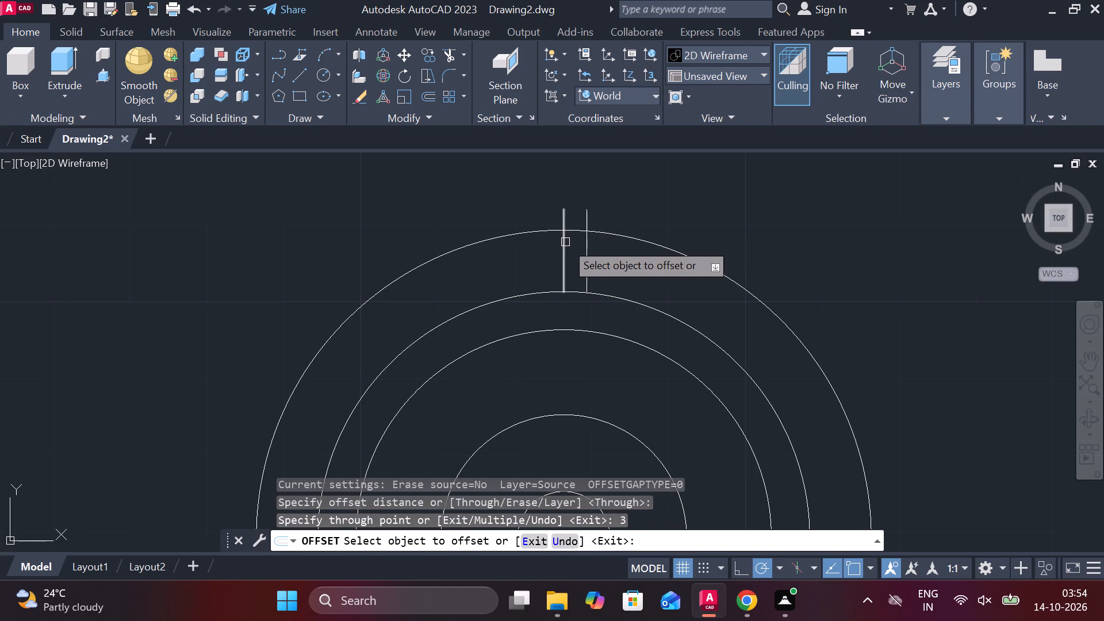
left_click(565, 242)
key("3")
key("Return")
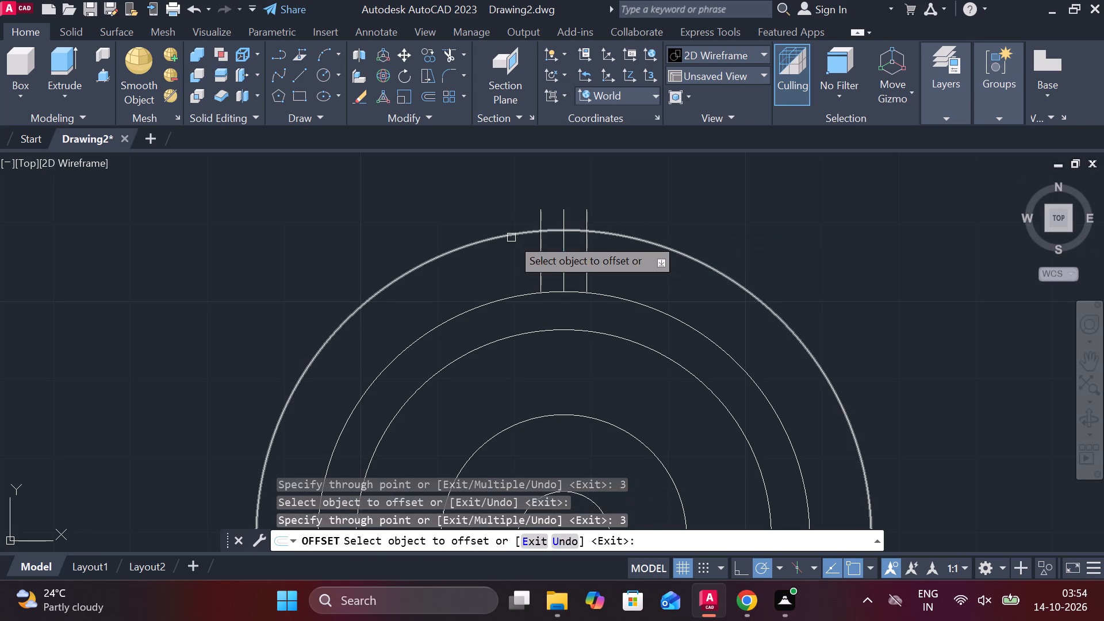
key("Escape")
Trim the three vertical lines' ends above the outermost circle and remove the middle line.
type("tr")
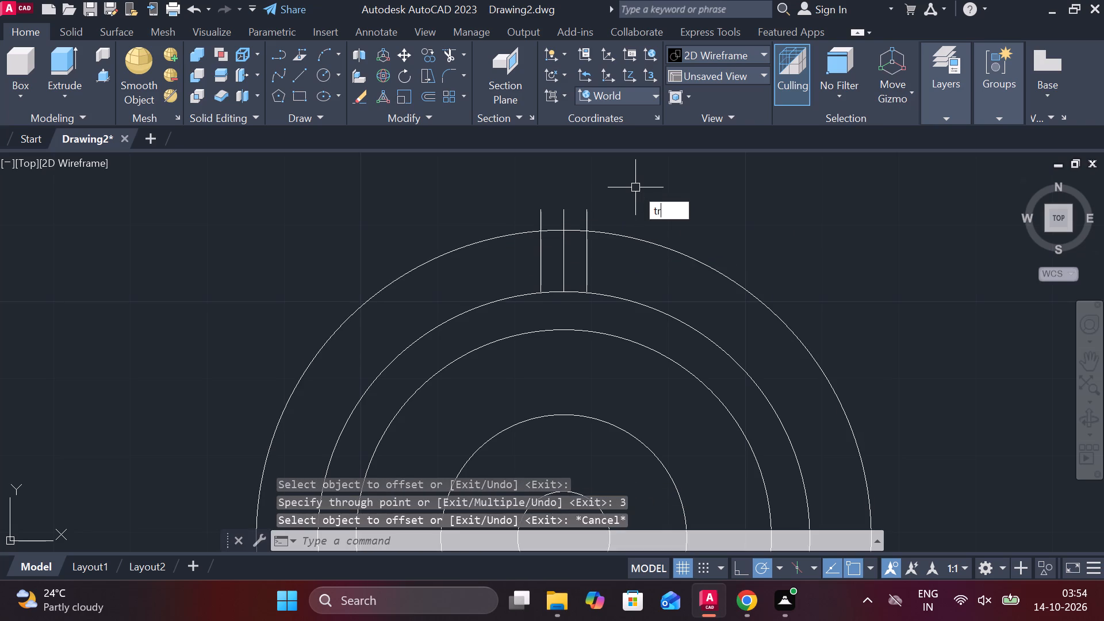
key("space")
left_click_drag(616, 204, 527, 213)
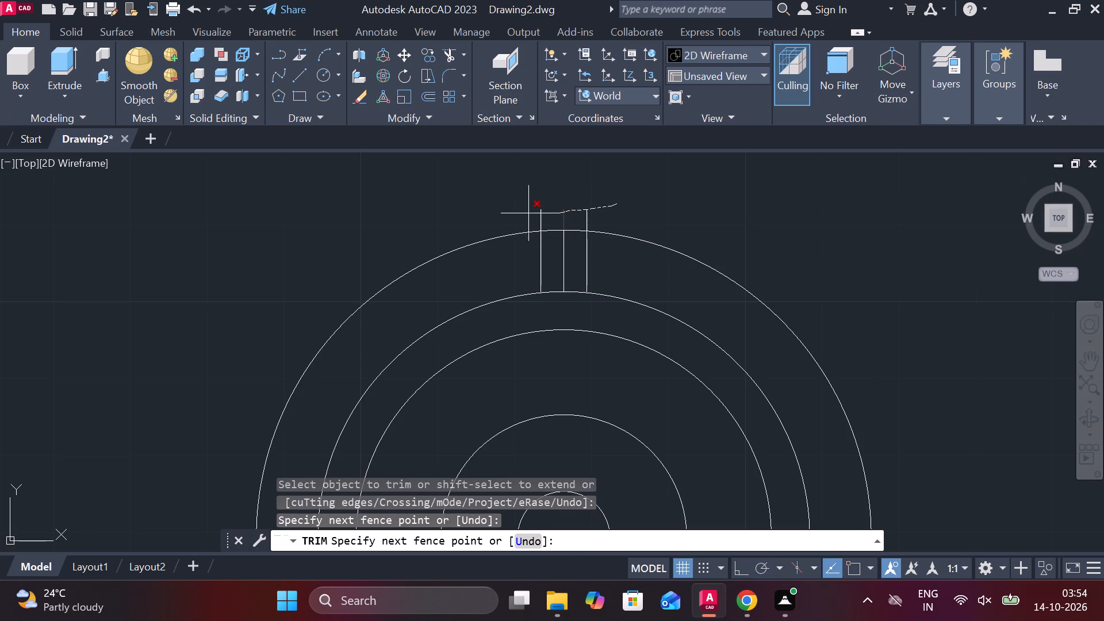
left_click_drag(527, 213, 524, 213)
left_click(524, 213)
left_click(592, 217)
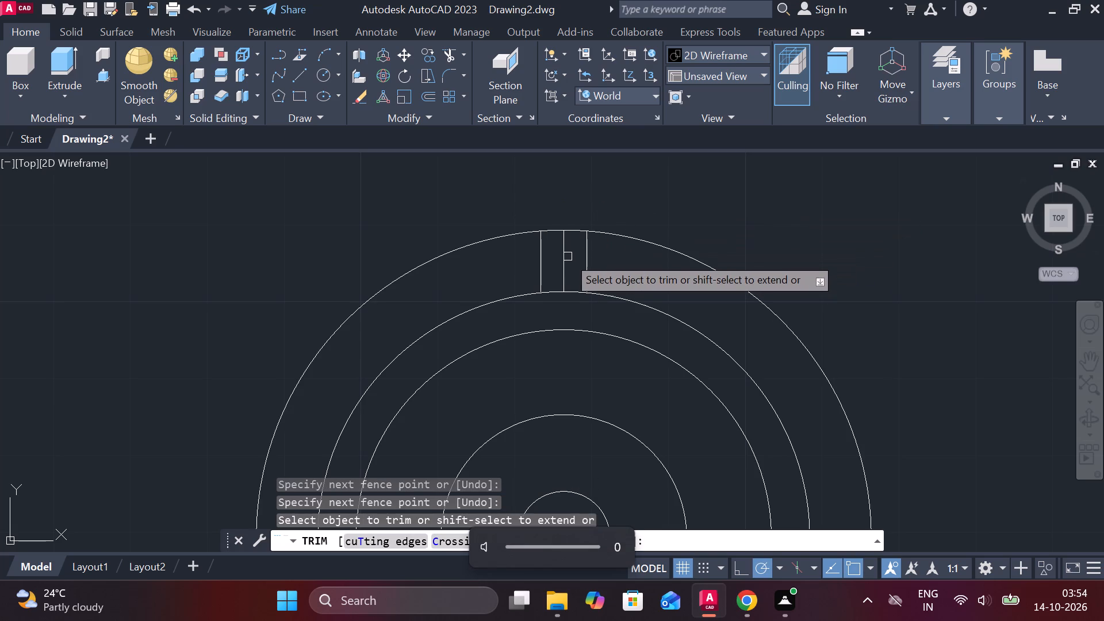
left_click(568, 256)
key("Escape")
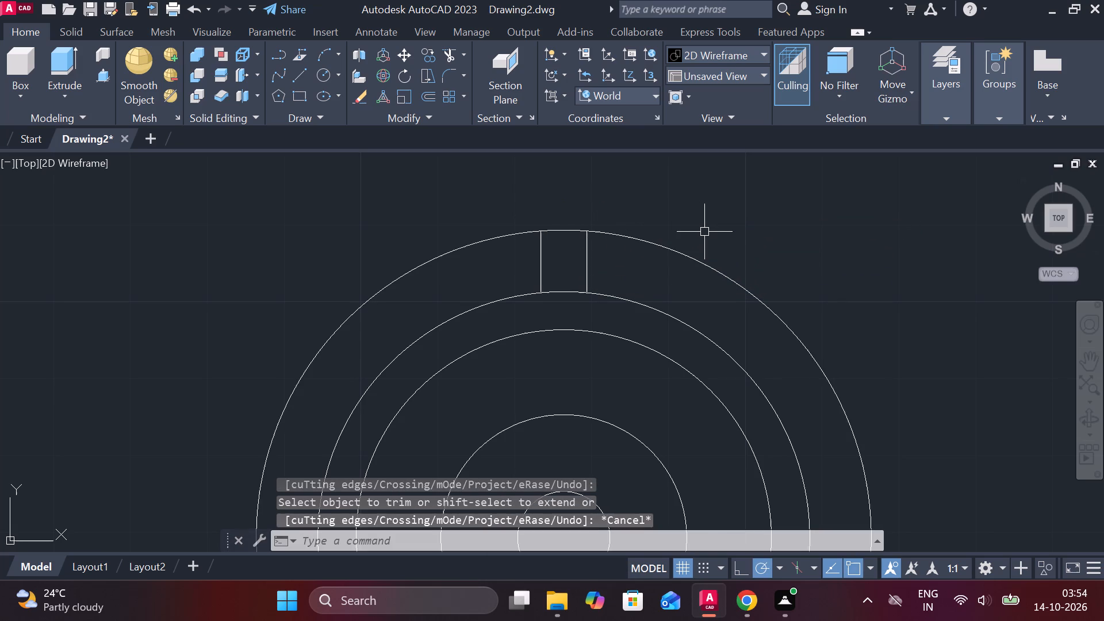
Trim the outermost circle, keeping only the short arc between the two vertical lines.
type("tr")
key("space")
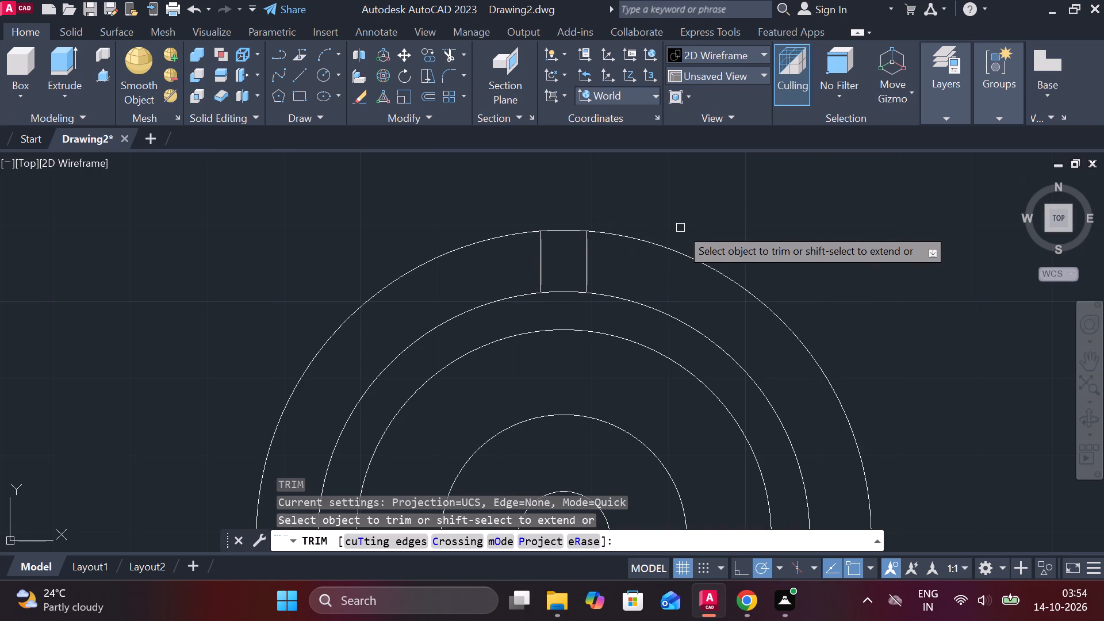
left_click(619, 236)
key("Escape")
Create a polar array of the two vertical tooth lines around the common centre of the circles.
left_click_drag(666, 269, 650, 262)
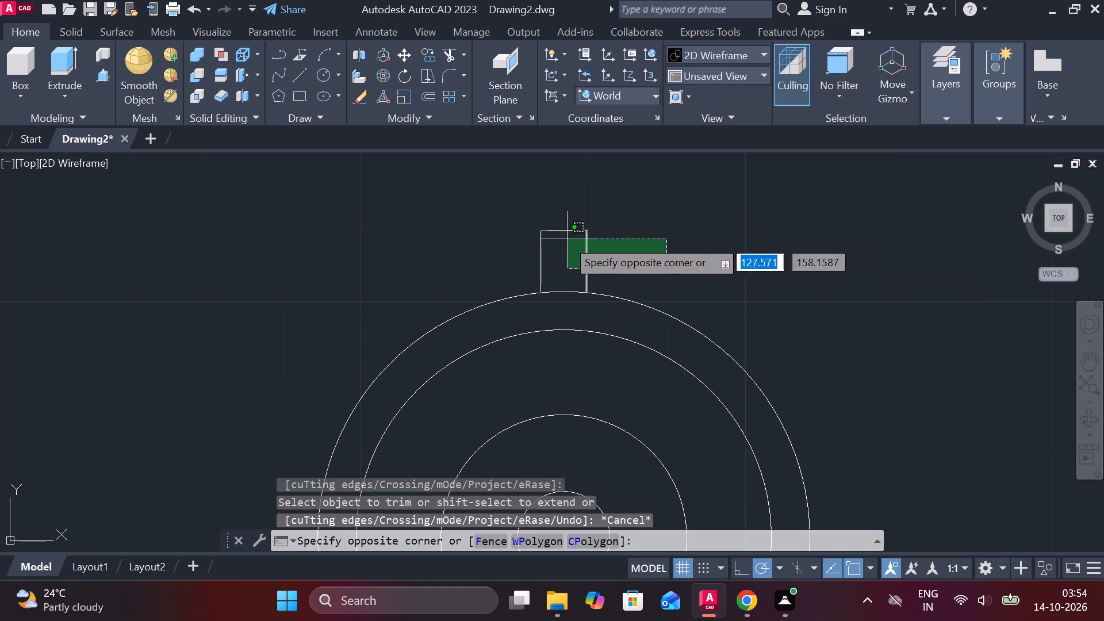
left_click(531, 232)
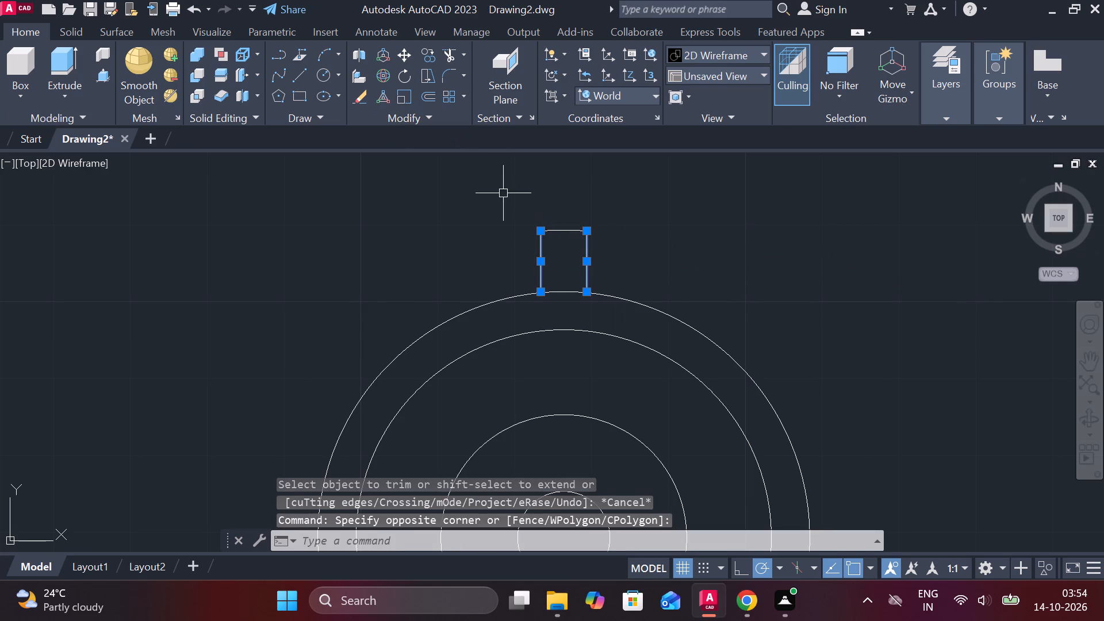
left_click(340, 71)
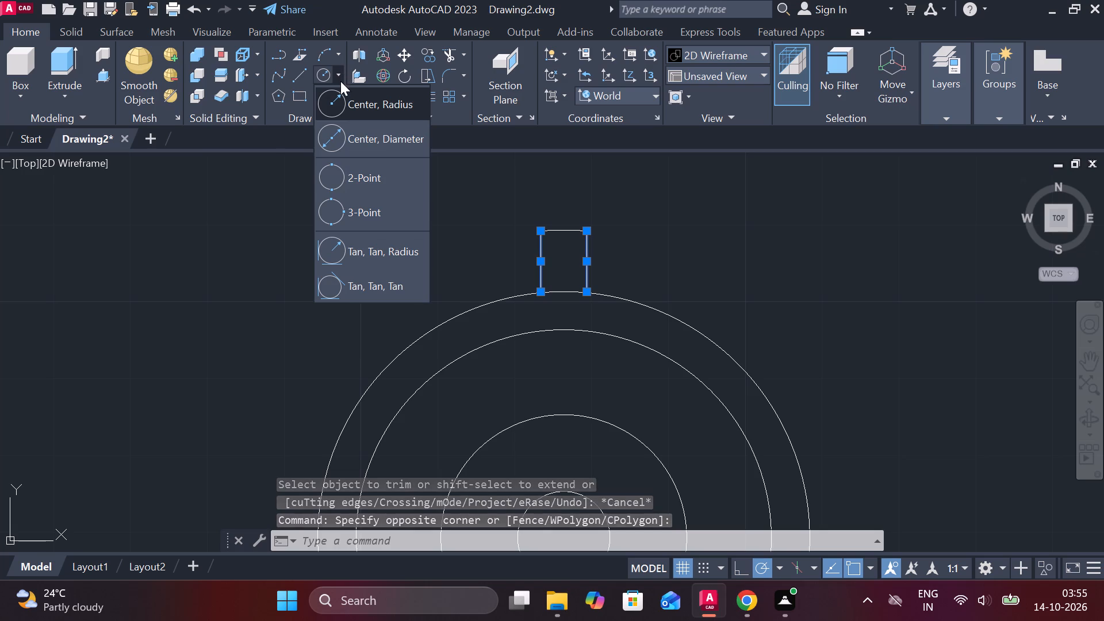
left_click(462, 99)
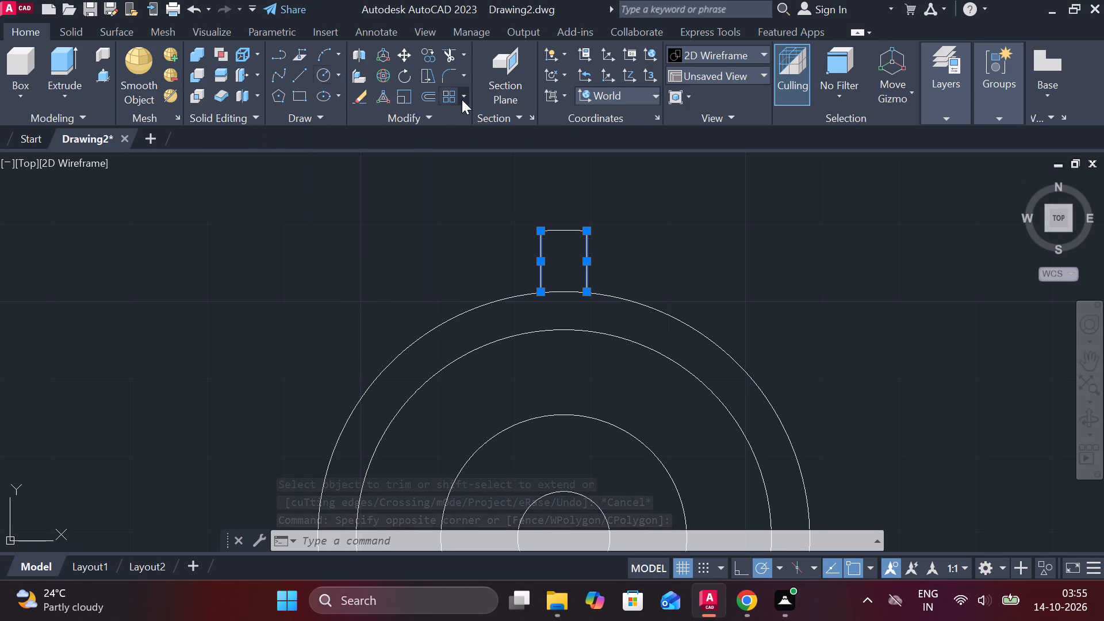
left_click(481, 195)
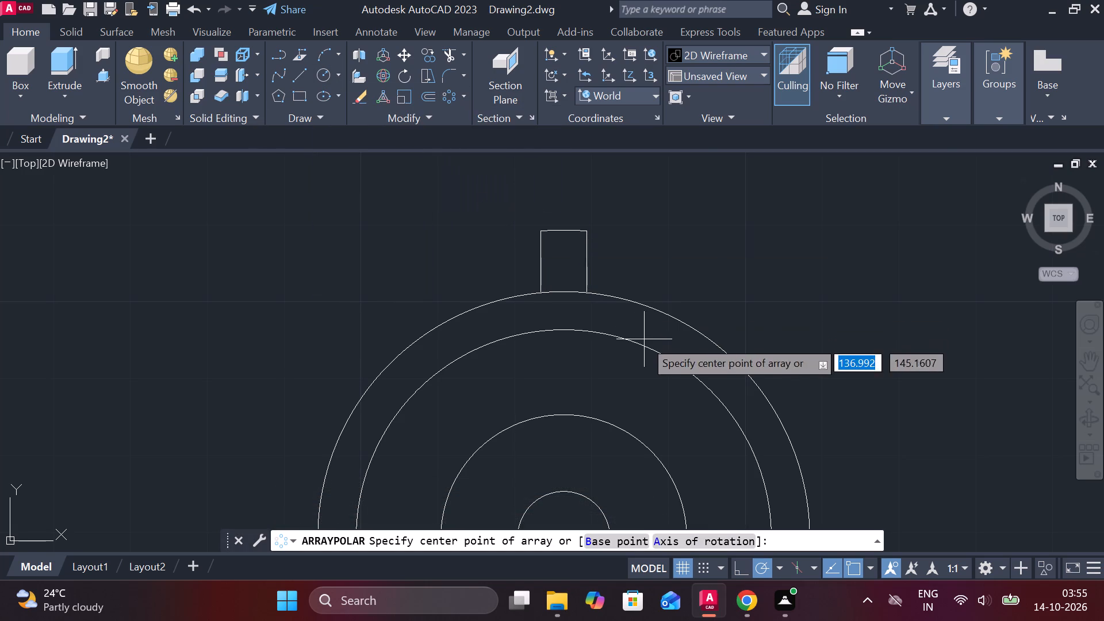
scroll(644, 346, "down", 1)
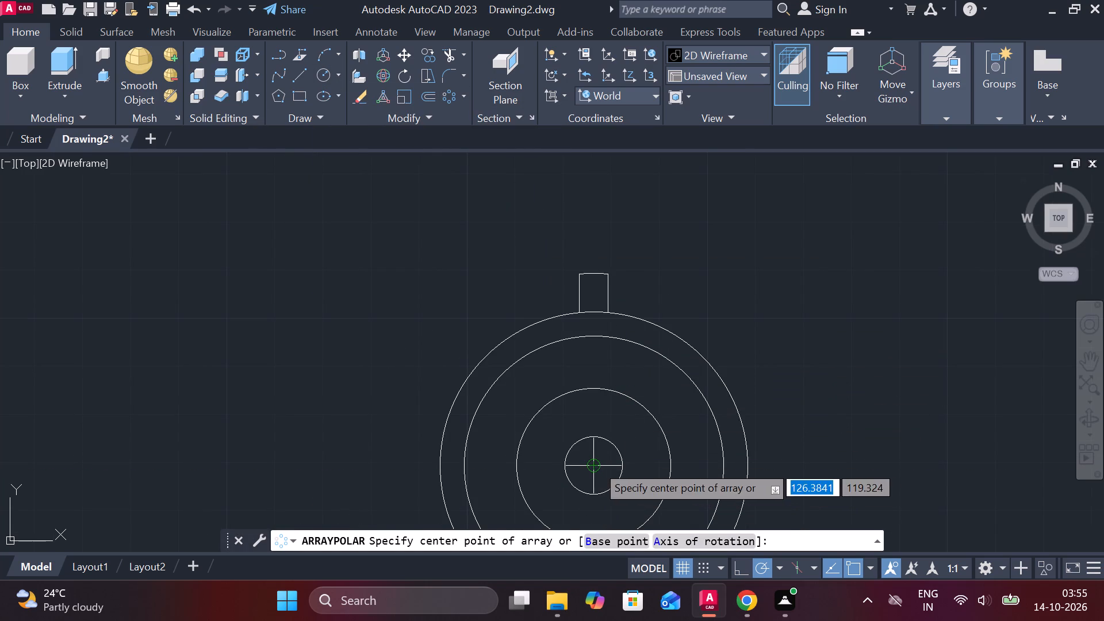
double_click(596, 465)
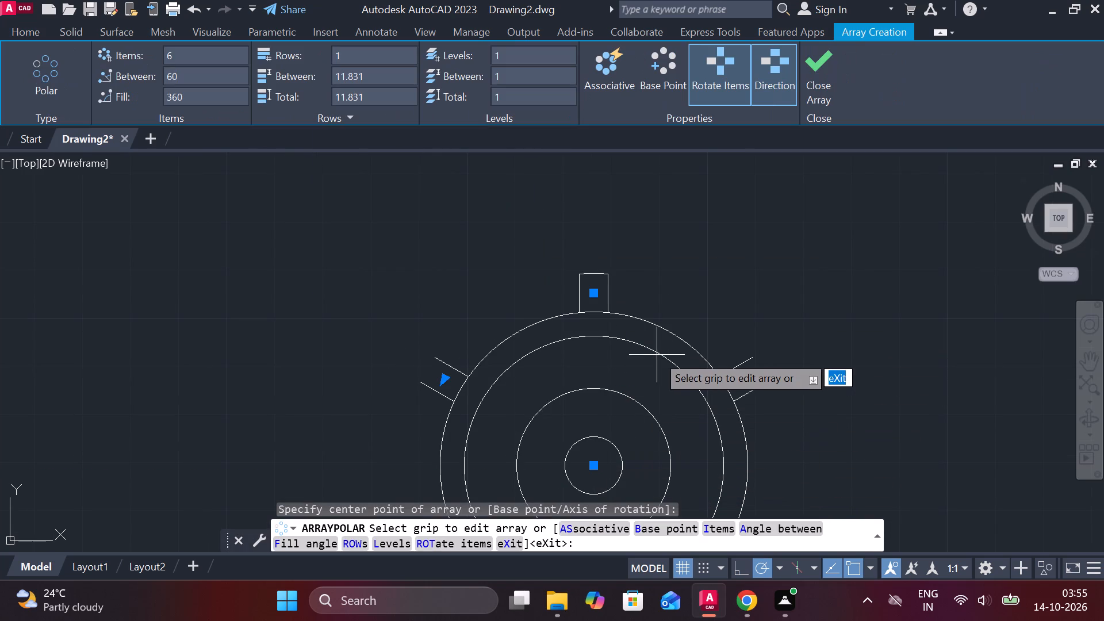
scroll(712, 319, "down", 1)
middle_click_drag(712, 319, 701, 292)
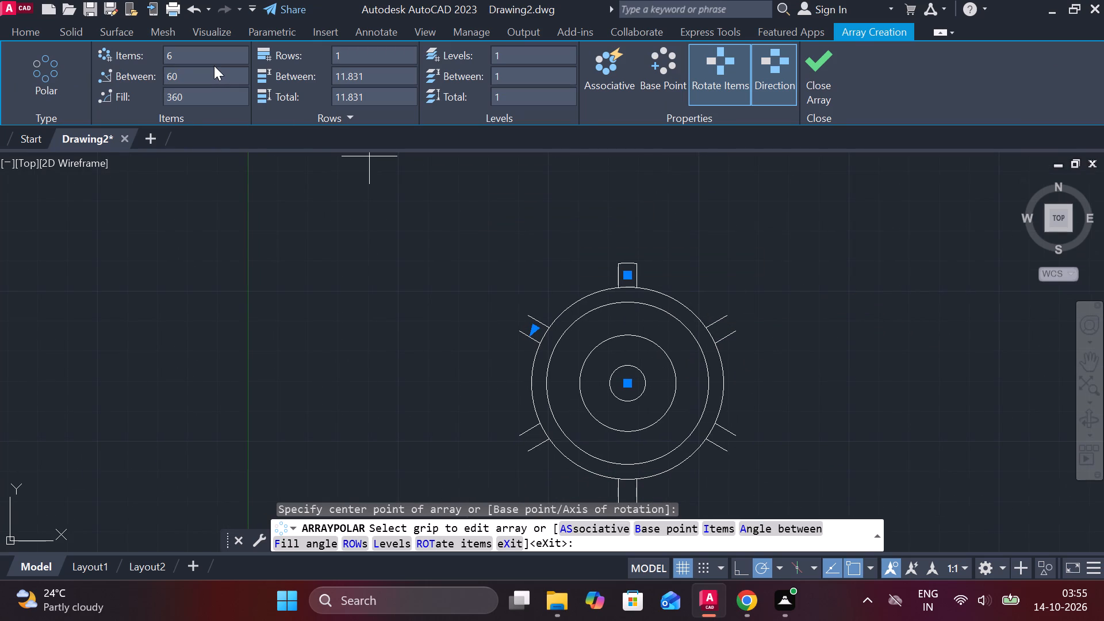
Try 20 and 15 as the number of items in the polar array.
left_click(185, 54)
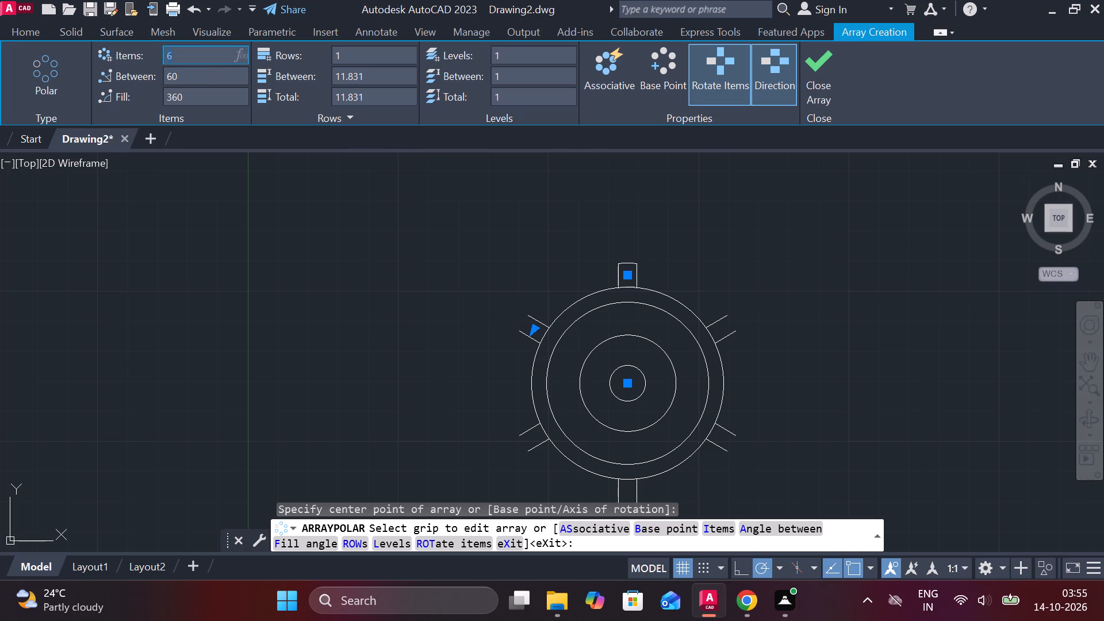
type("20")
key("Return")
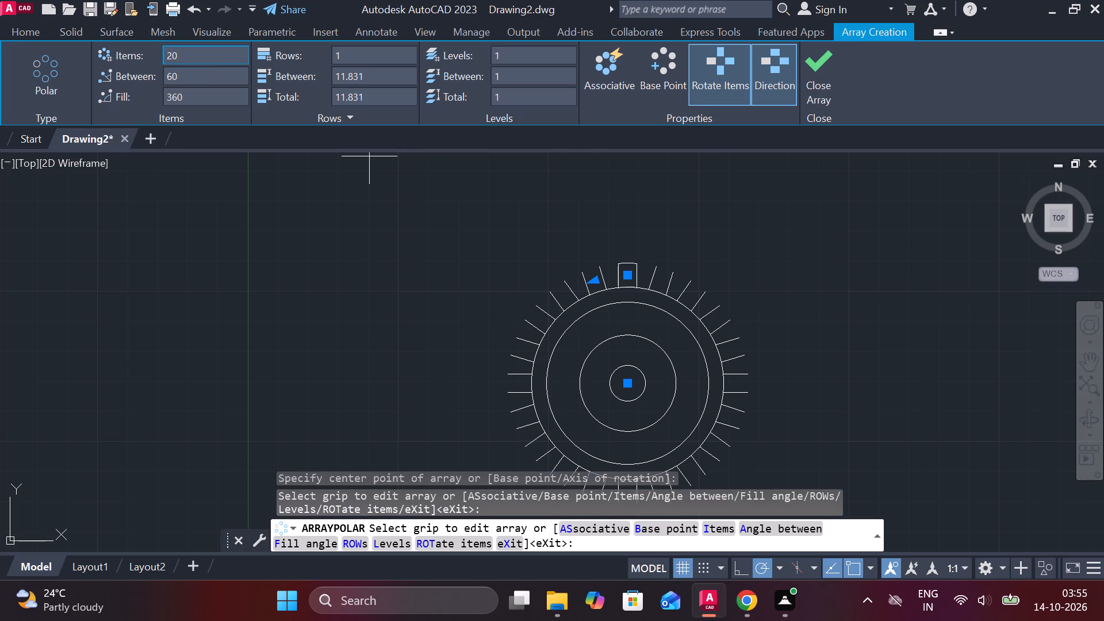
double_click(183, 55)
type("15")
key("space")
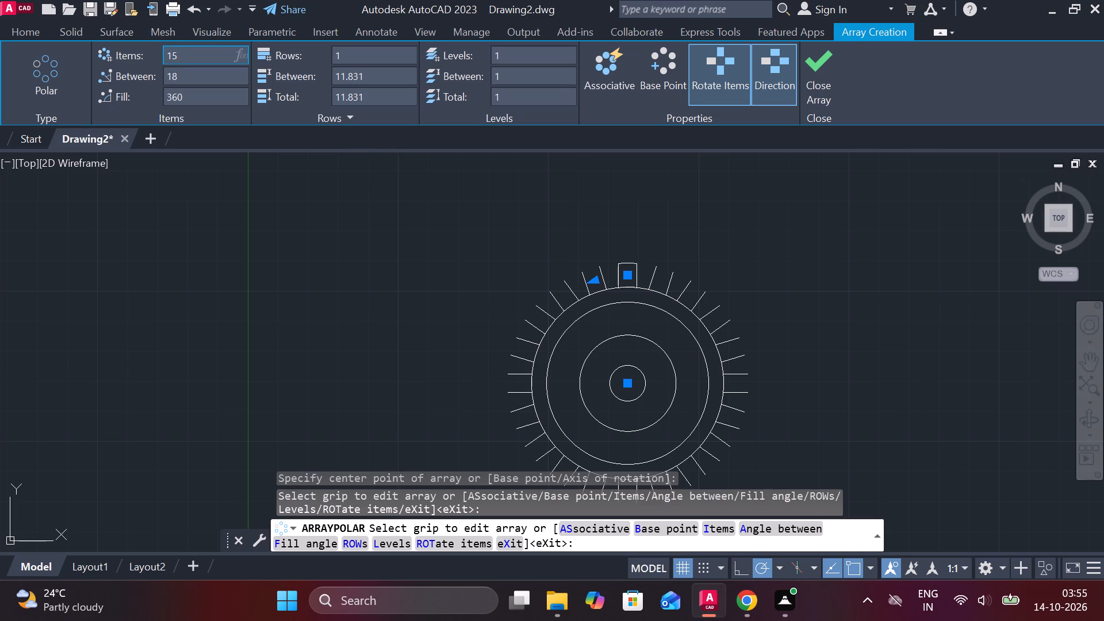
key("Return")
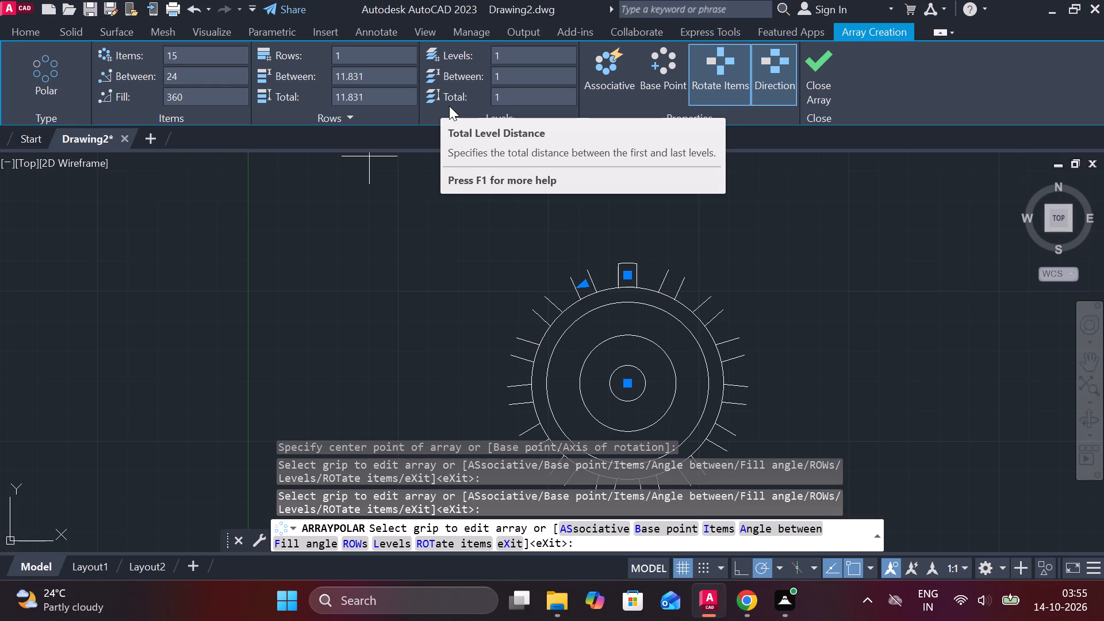
Set the polar array to 18 items over 360 degrees and end the array command.
left_click(195, 62)
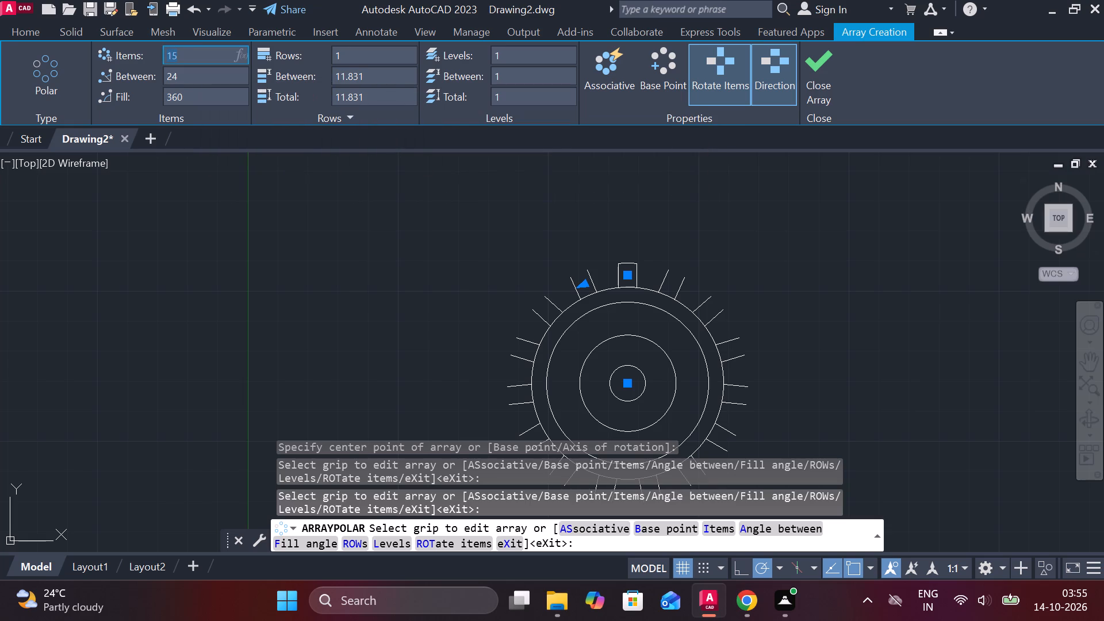
key("1")
key("8")
key("Return")
key("Escape")
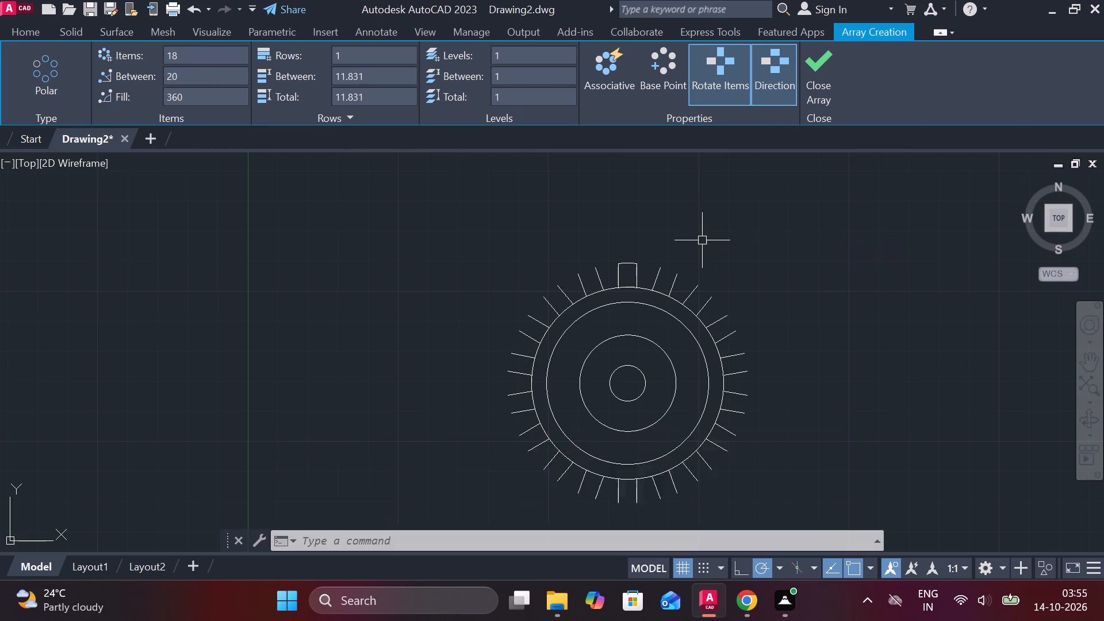
Extend the top tooth's arc clockwise along the tooth tips to the near edge of the second neighbouring tooth.
middle_click_drag(700, 240, 665, 230)
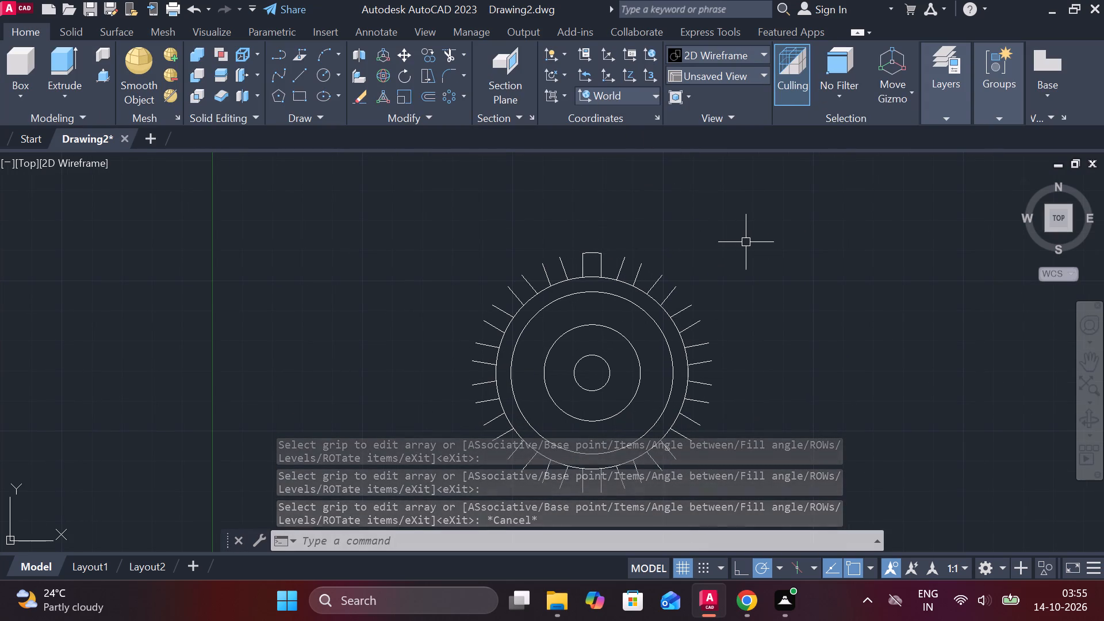
type("ex")
key("space")
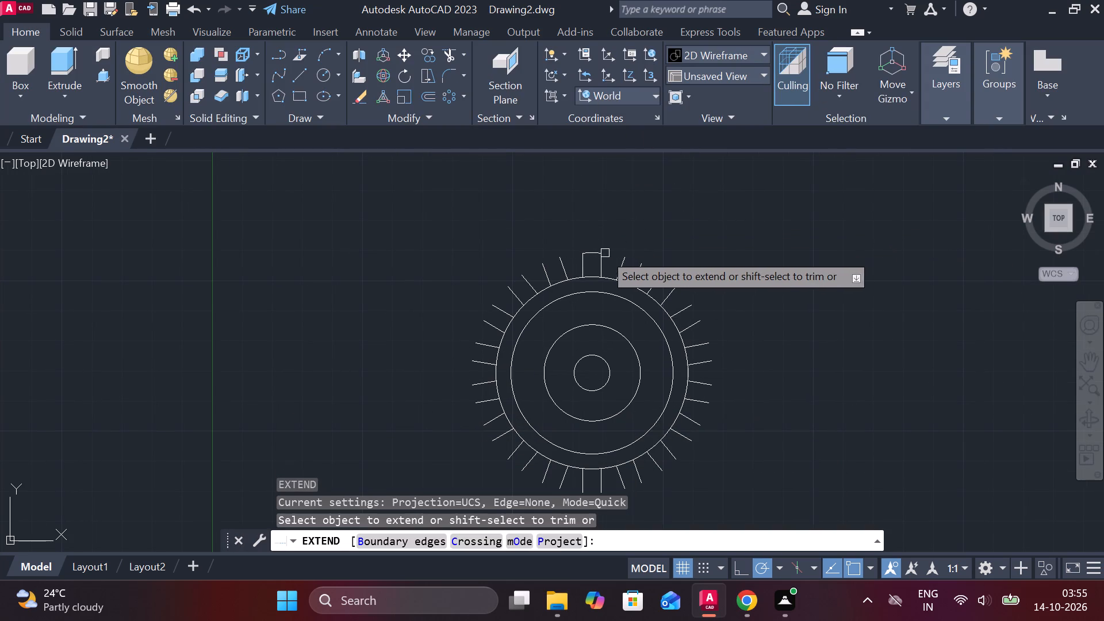
left_click(596, 253)
left_click(608, 253)
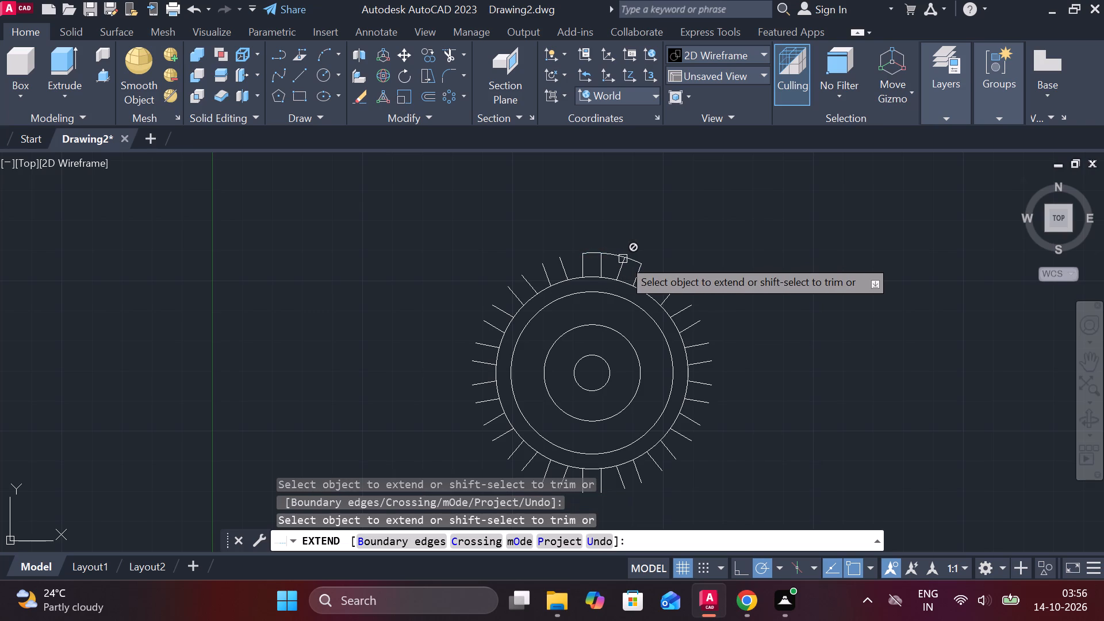
left_click(631, 262)
left_click(660, 273)
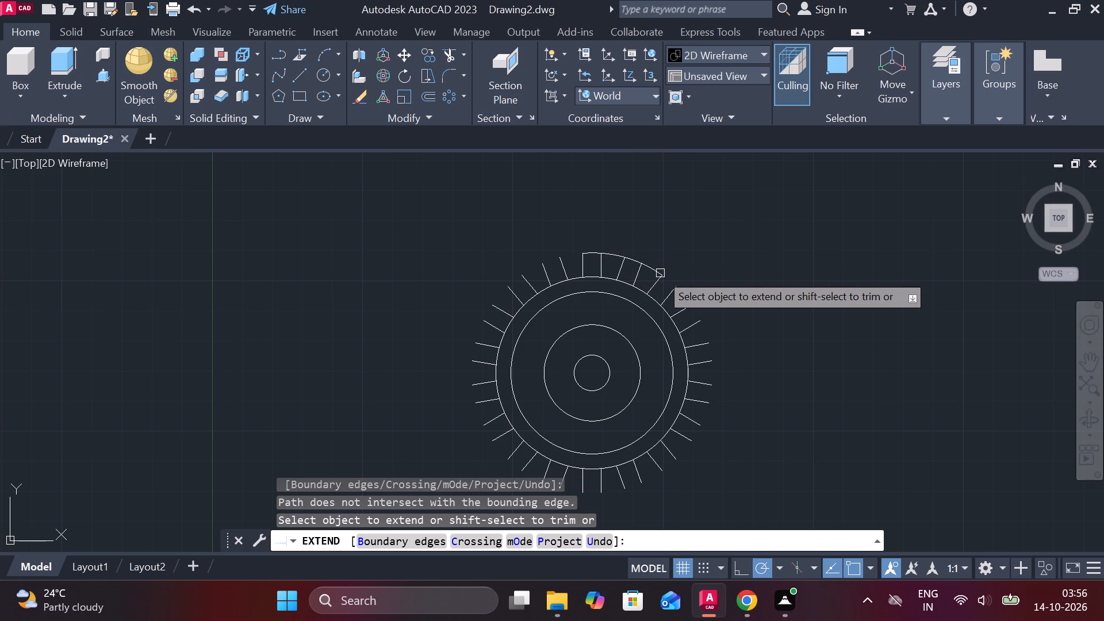
key("Escape")
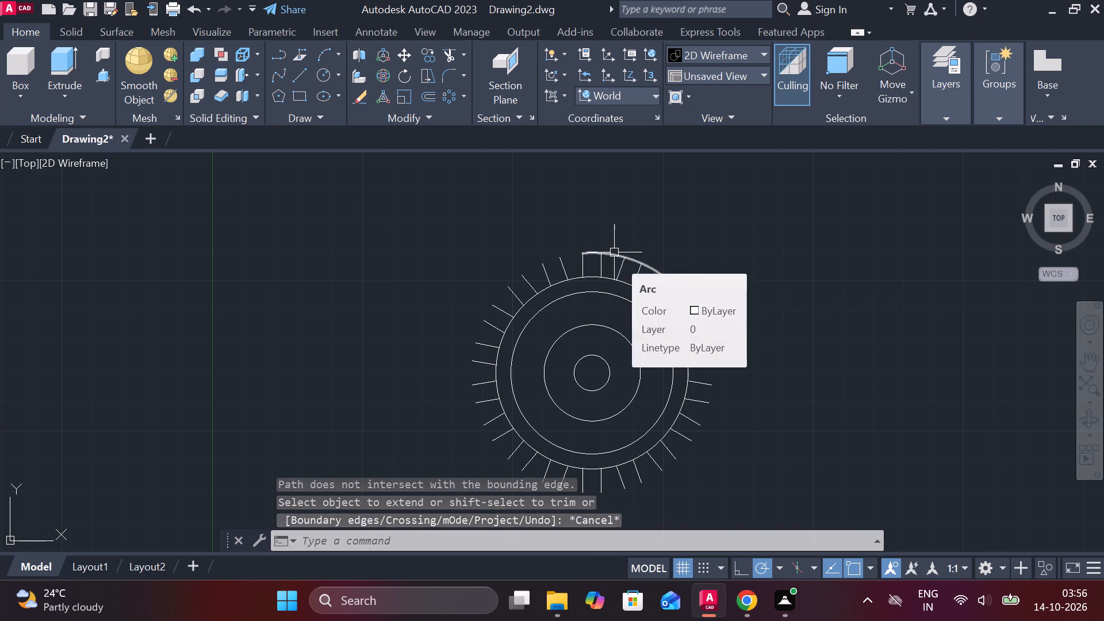
Undo the extension of the top tooth's arc.
key("ctrl+z")
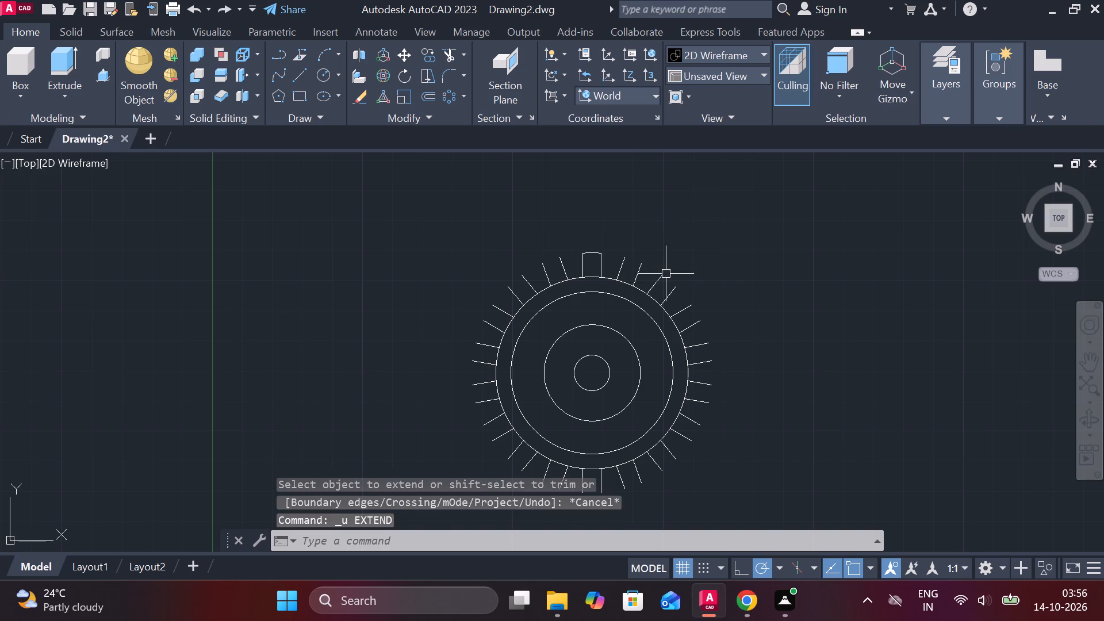
Draw a circle of radius 40 from the common centre, passing through the tooth tips.
type("c")
key("space")
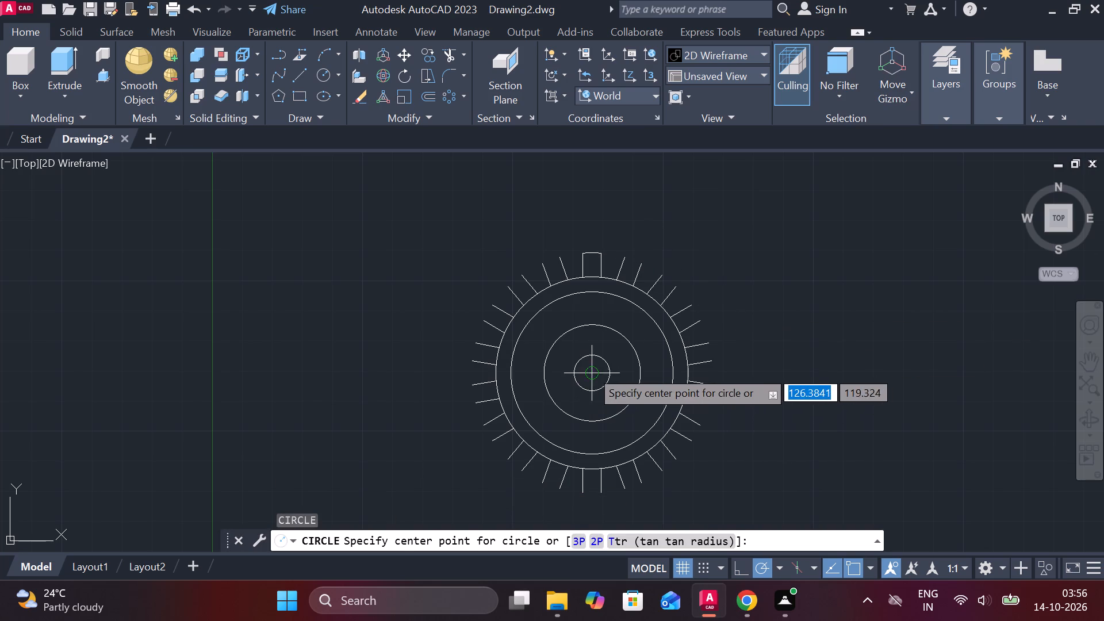
left_click(591, 370)
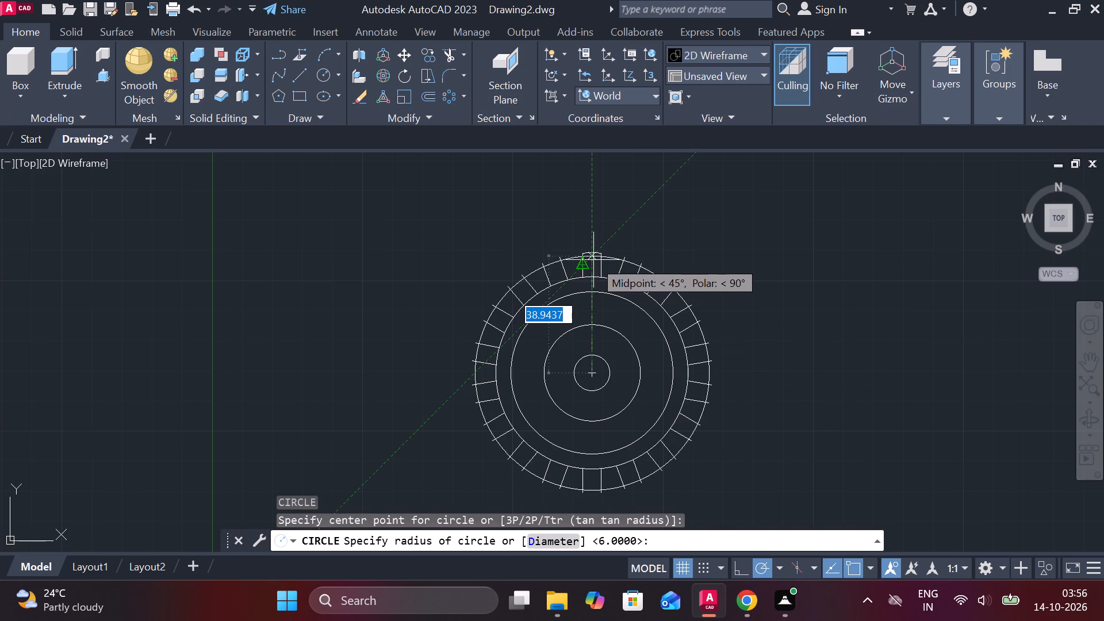
scroll(593, 260, "up", 3)
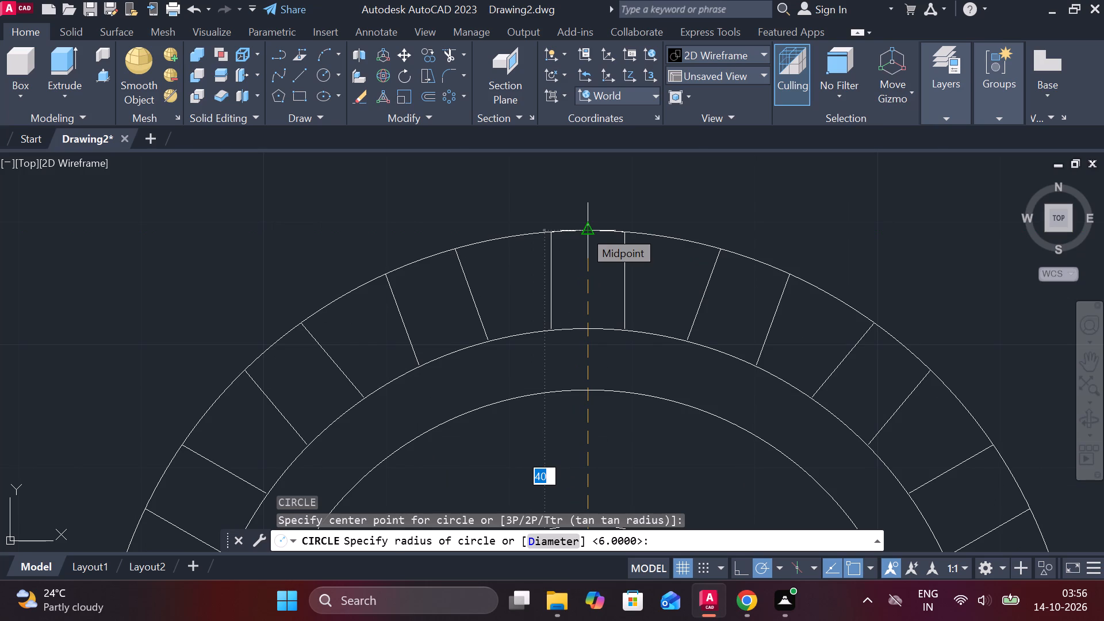
key("4")
key("0")
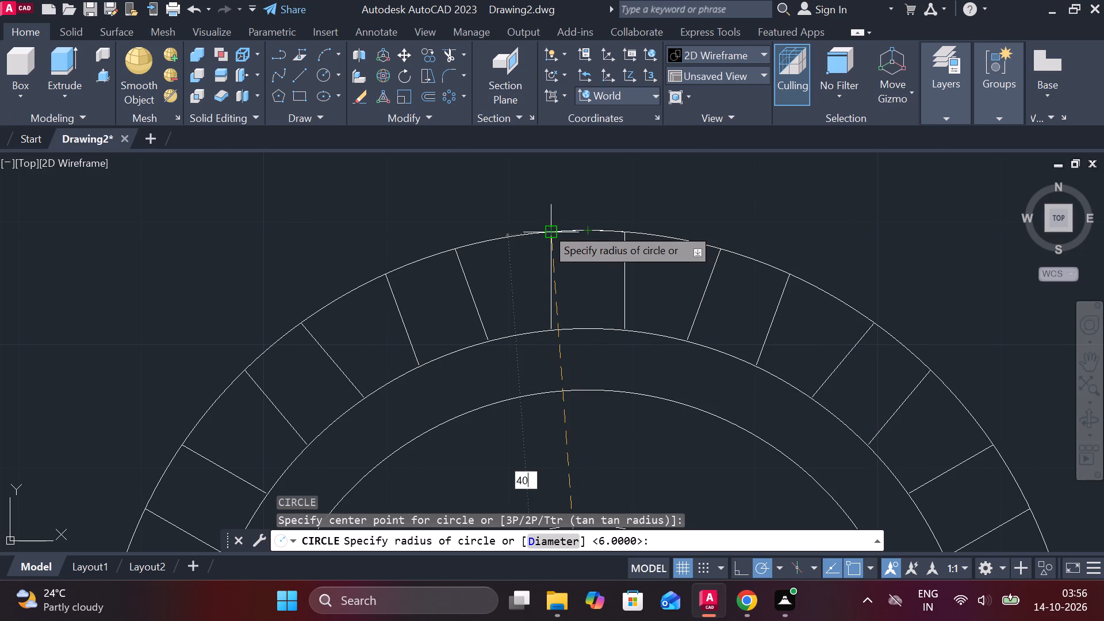
key("Return")
key("Escape")
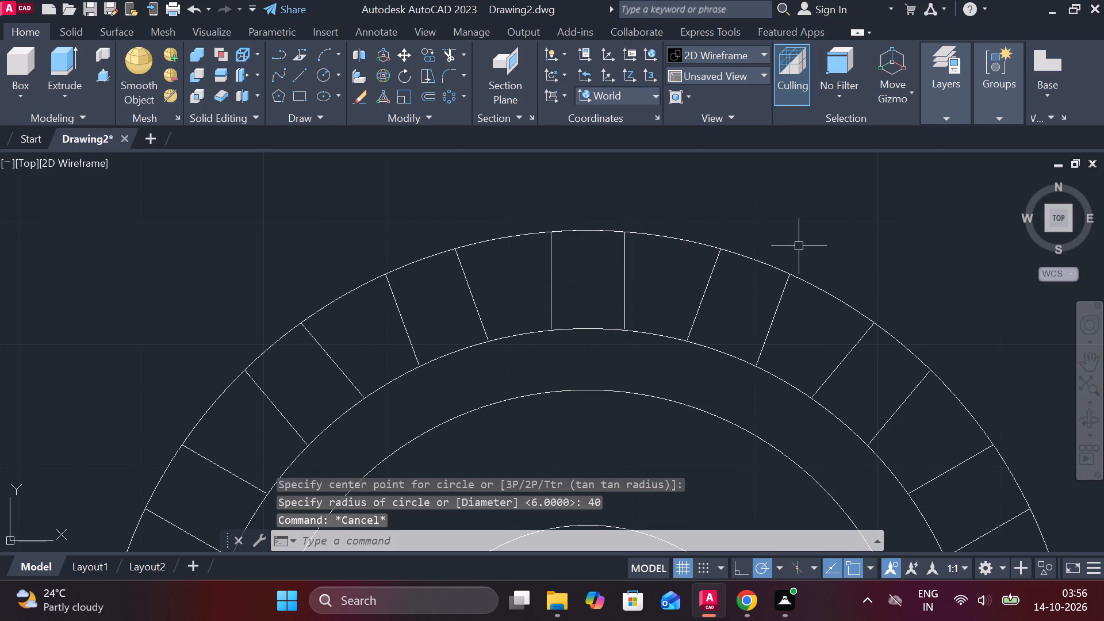
Trim the radius-40 circle from the gaps on both sides of the top tooth, its overlapping tip, and the following three gaps clockwise.
key("t")
type("r")
key("space")
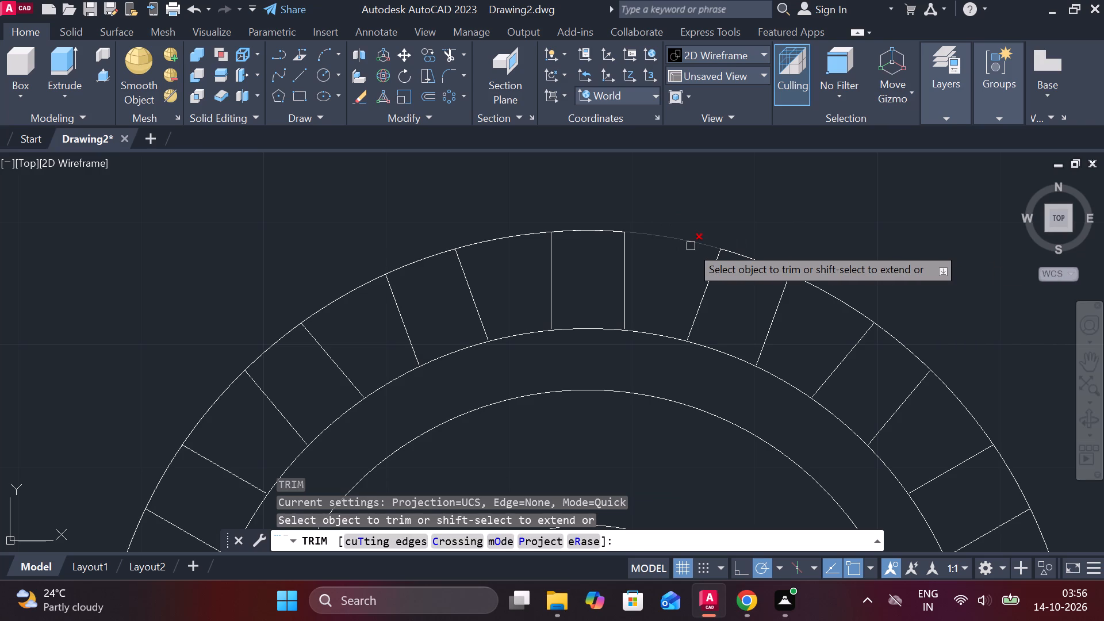
left_click(691, 246)
left_click(601, 227)
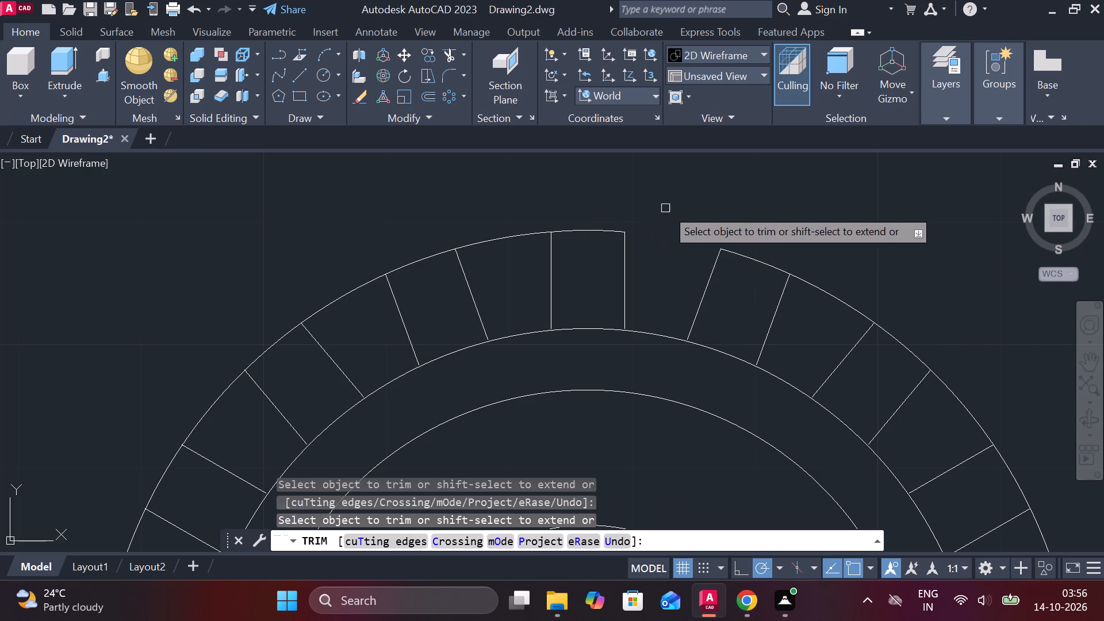
left_click(538, 236)
left_click(804, 285)
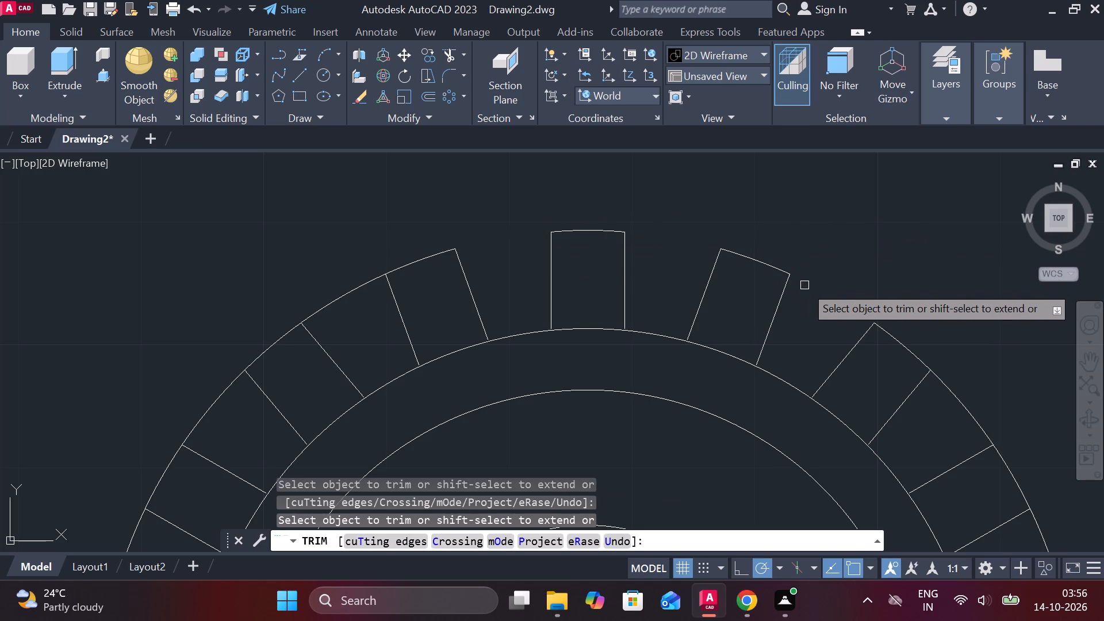
scroll(804, 285, "down", 1)
left_click(901, 352)
middle_click_drag(902, 351, 868, 343)
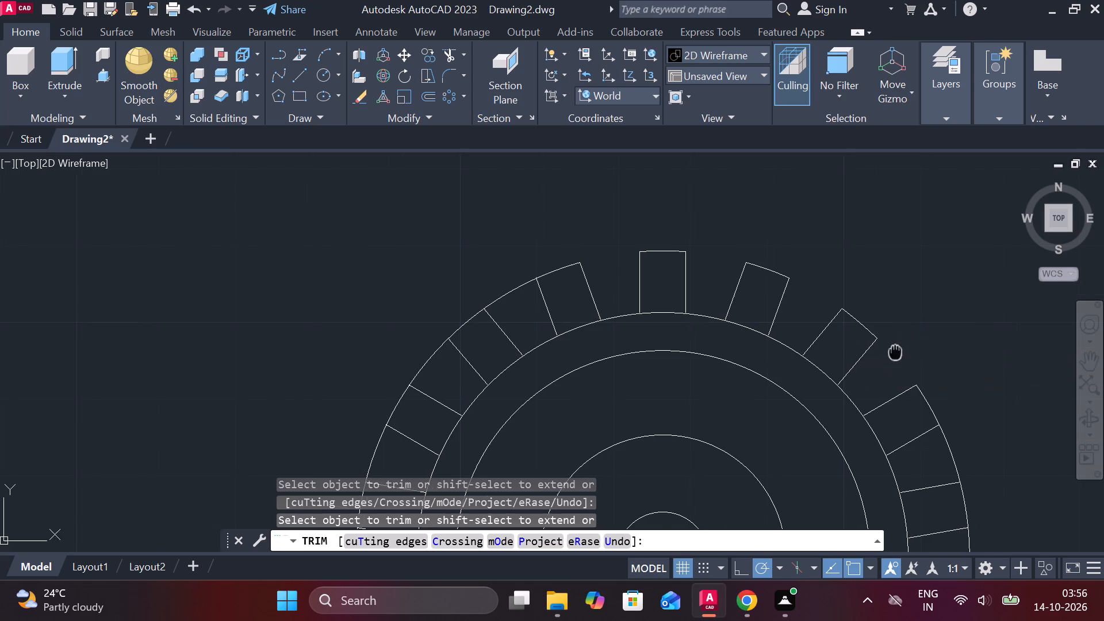
middle_click_drag(868, 343, 825, 304)
left_click(884, 398)
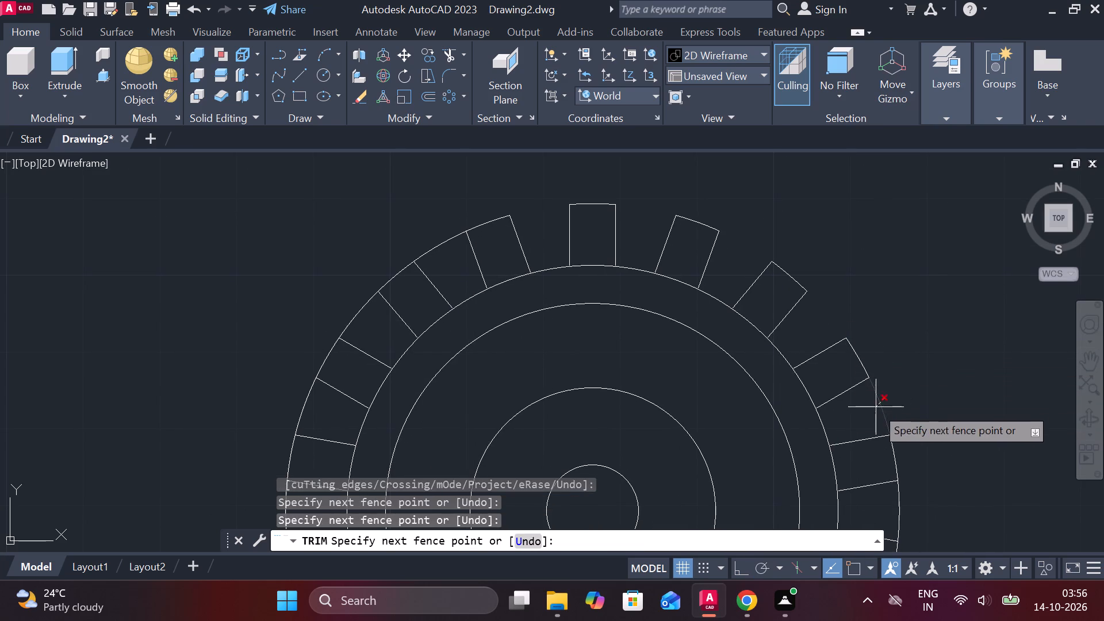
left_click(876, 407)
Trim the radius-40 circle from the next five tooth gaps clockwise, down the gear's right side to the bottom tooth.
scroll(881, 407, "down", 2)
middle_click_drag(906, 410, 863, 348)
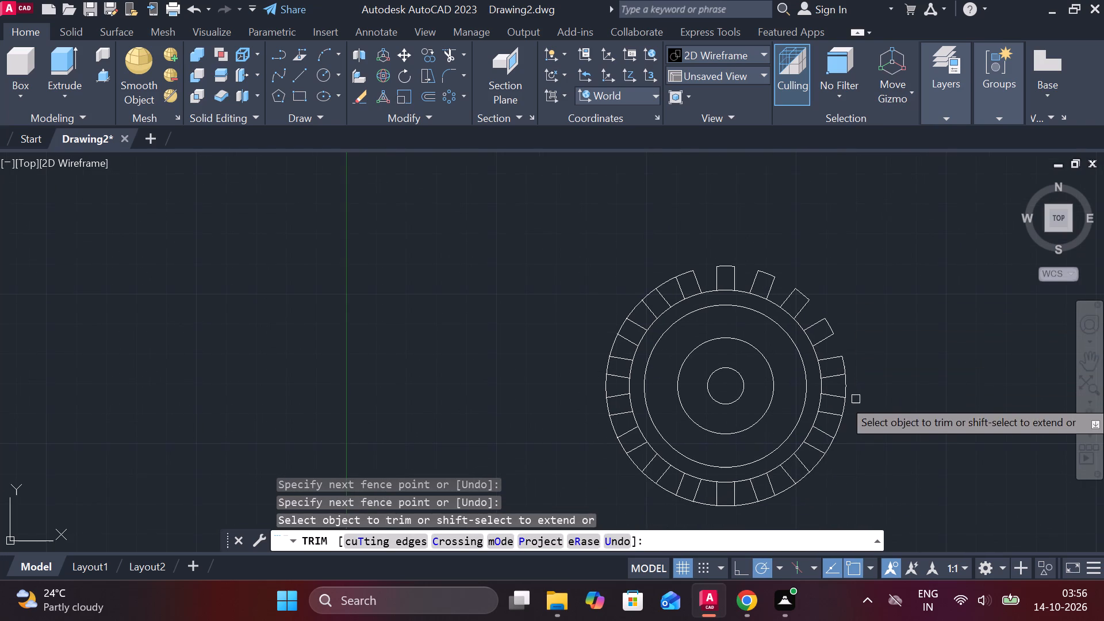
middle_click_drag(857, 399, 838, 369)
left_click(825, 358)
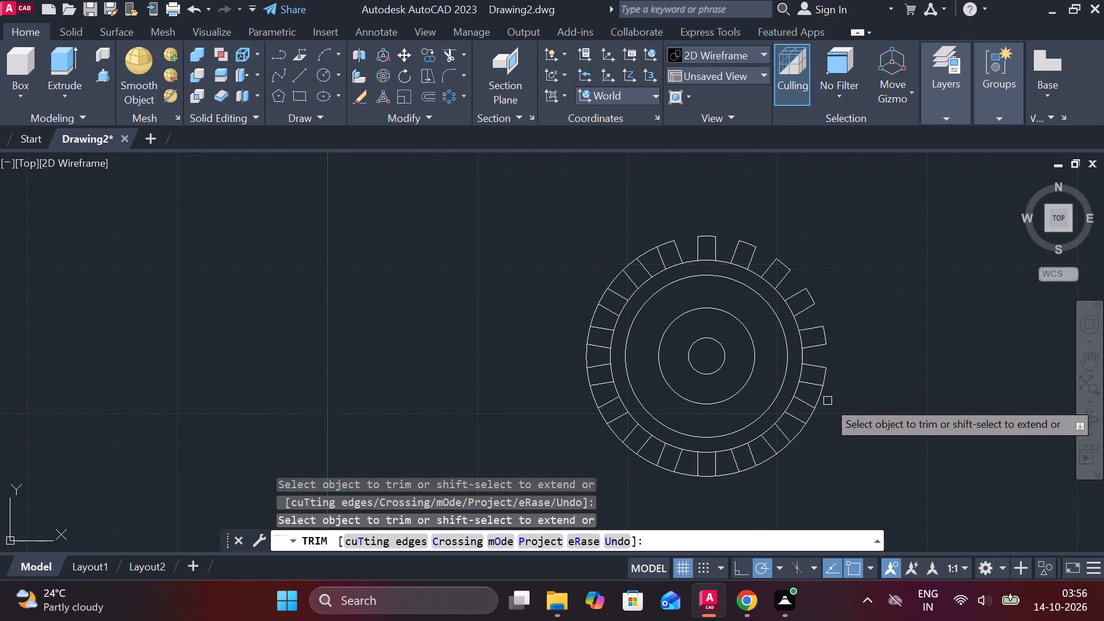
left_click(819, 401)
left_click(795, 438)
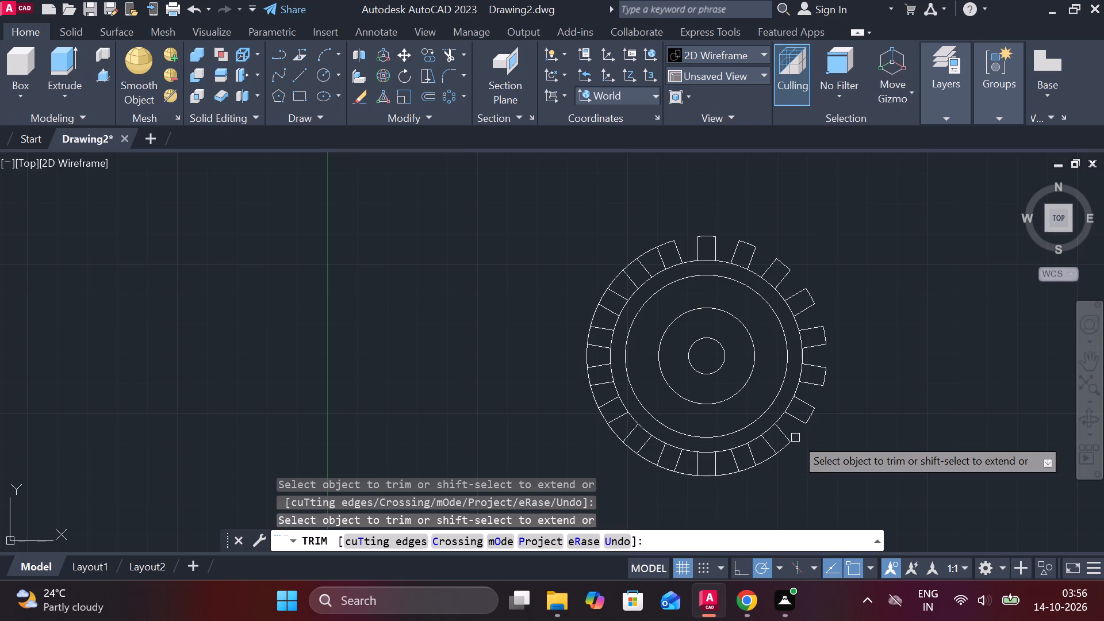
left_click(768, 459)
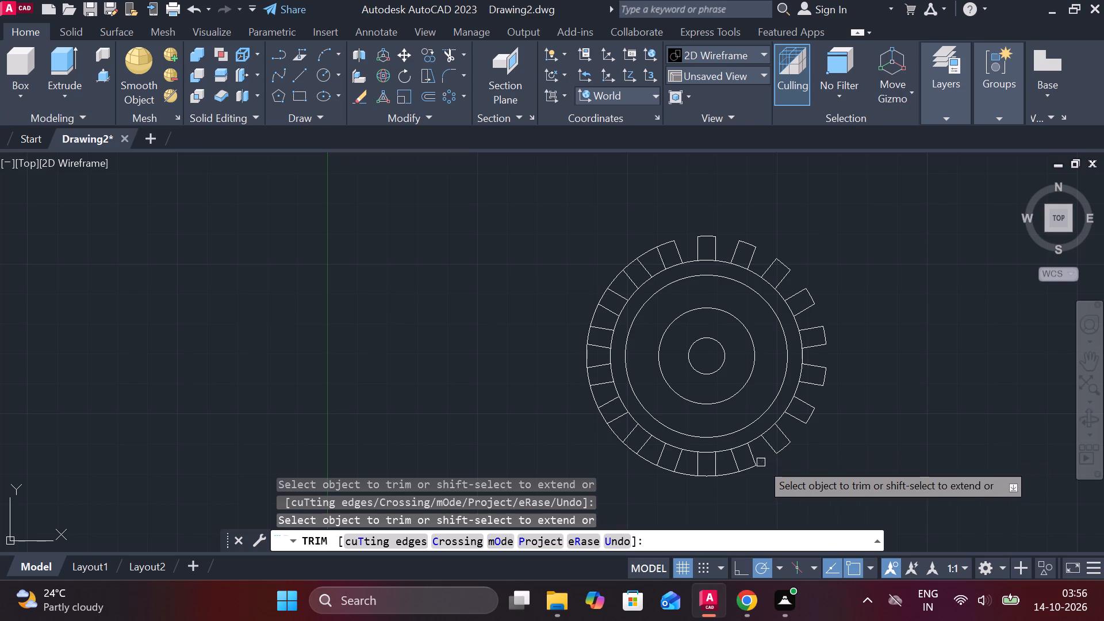
left_click(722, 477)
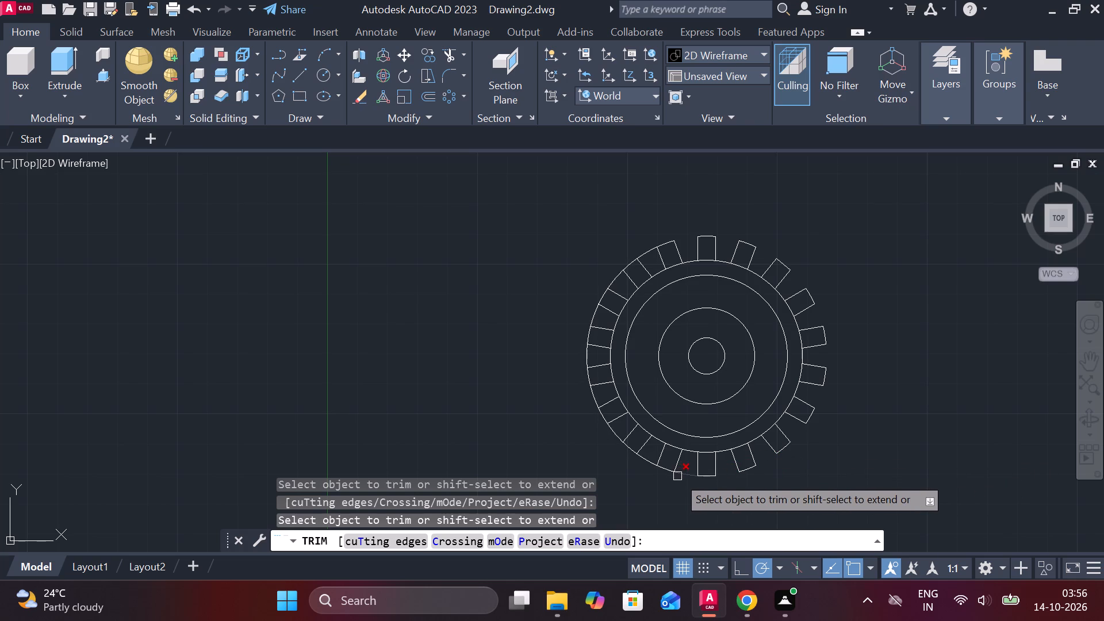
Trim the radius-40 circle from the five tooth gaps clockwise from the bottom tooth to the gear's leftmost gap.
left_click(677, 476)
left_click(649, 462)
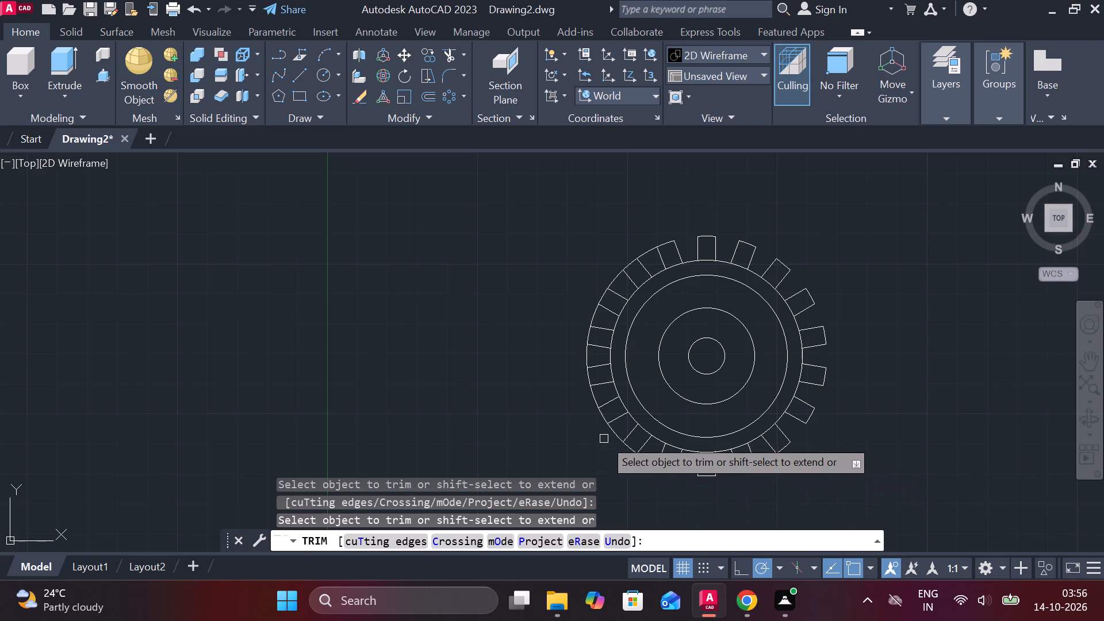
left_click(615, 436)
left_click(598, 399)
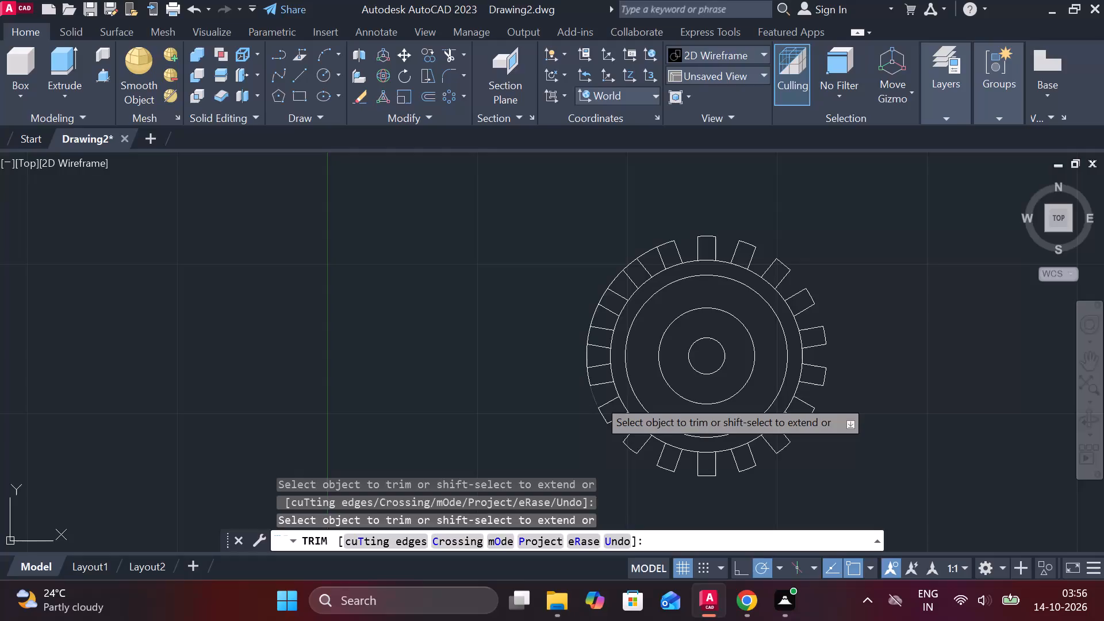
left_click(578, 356)
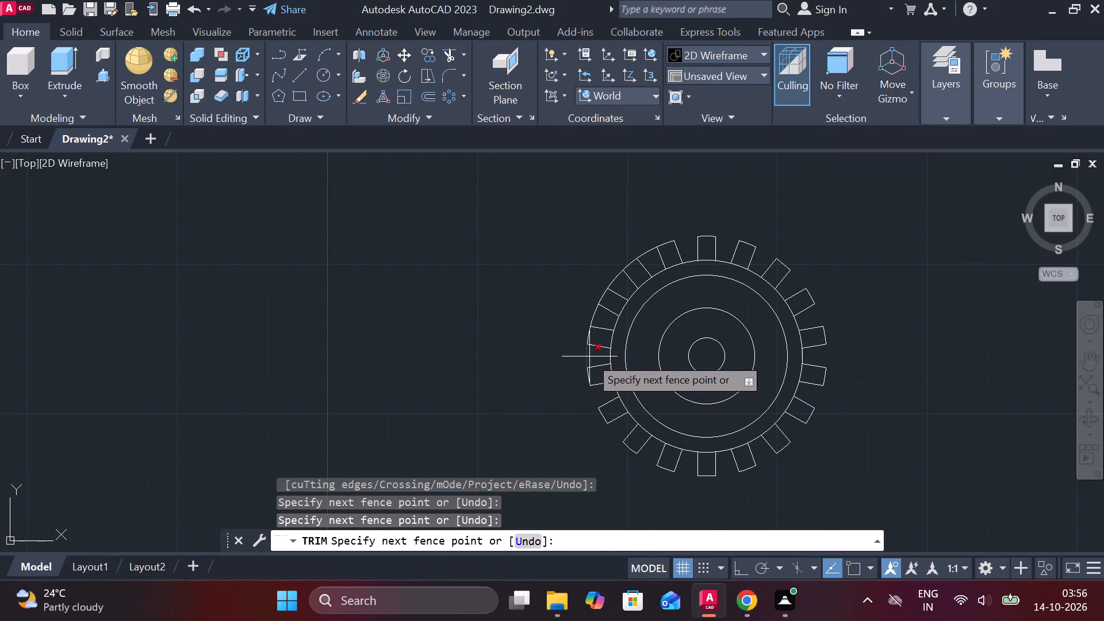
left_click(589, 356)
Trim the radius-40 circle from the three remaining tooth gaps on the gear's upper left and end the Trim command.
scroll(580, 341, "up", 2)
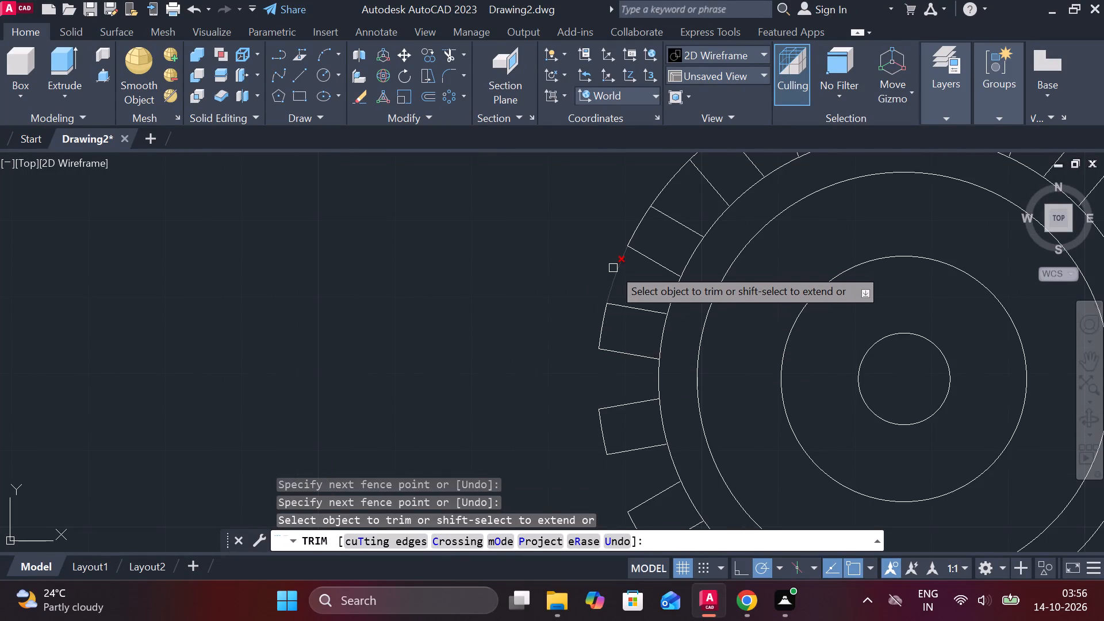
left_click(613, 268)
scroll(593, 251, "down", 1)
middle_click_drag(588, 254, 542, 294)
left_click(584, 256)
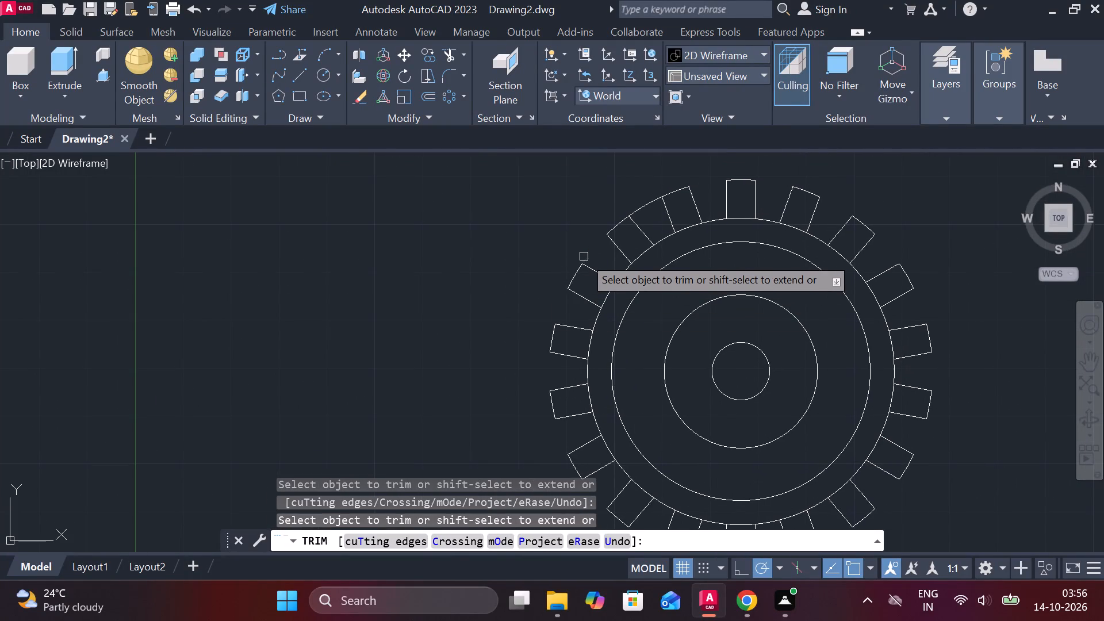
left_click(644, 209)
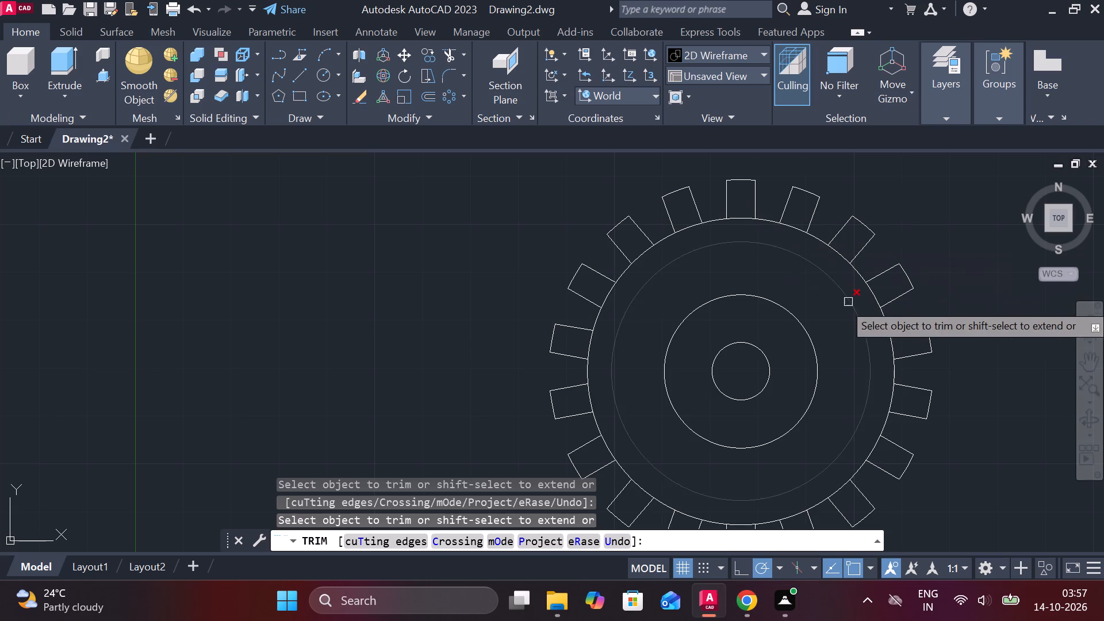
scroll(845, 267, "up", 3)
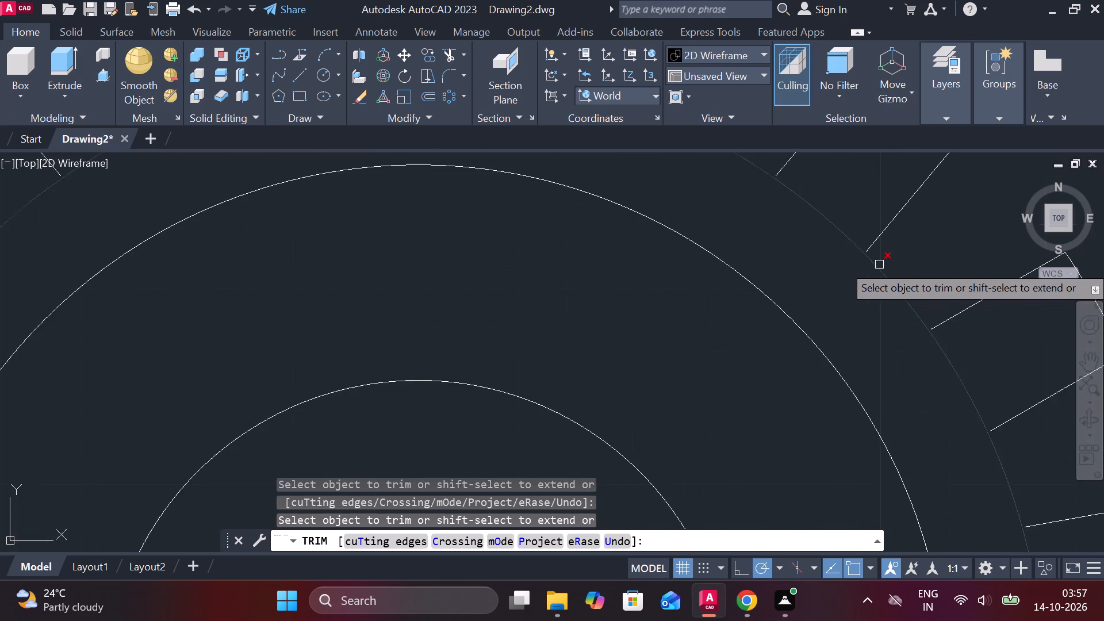
scroll(879, 264, "up", 2)
scroll(888, 263, "down", 6)
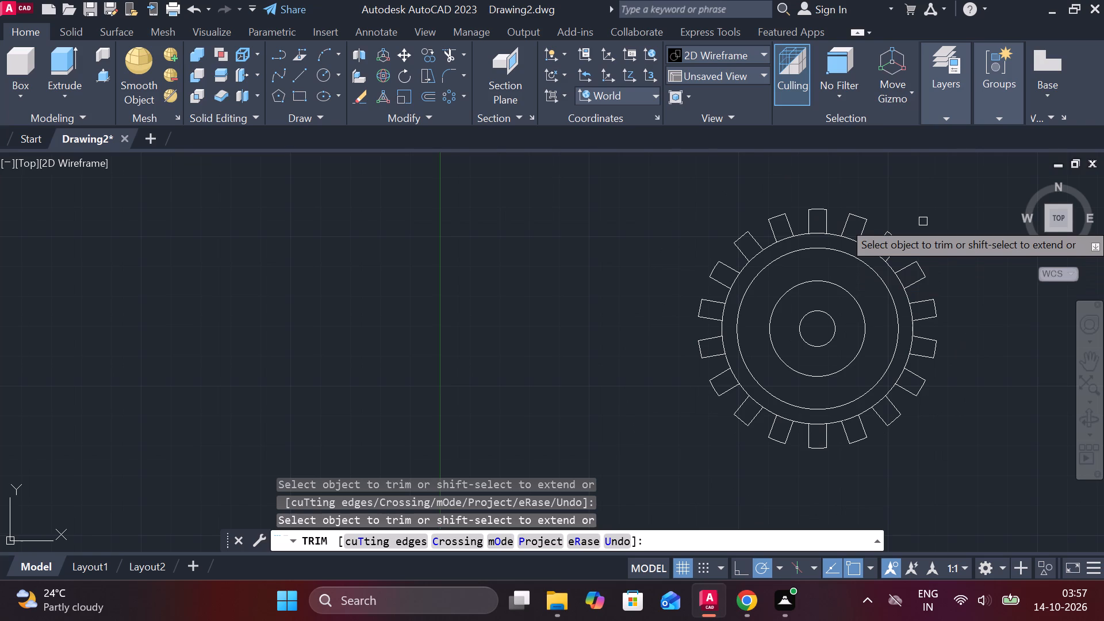
middle_click_drag(920, 216, 869, 216)
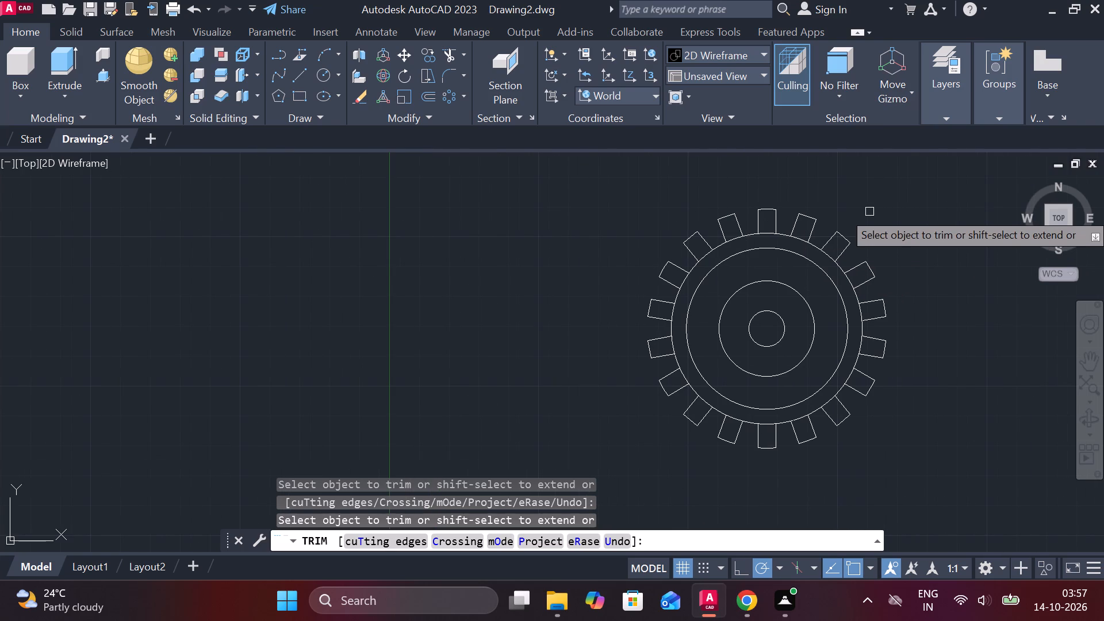
key("Escape")
Extend the top tooth's right side and both sides of the next two teeth clockwise to the root circle.
type("ex")
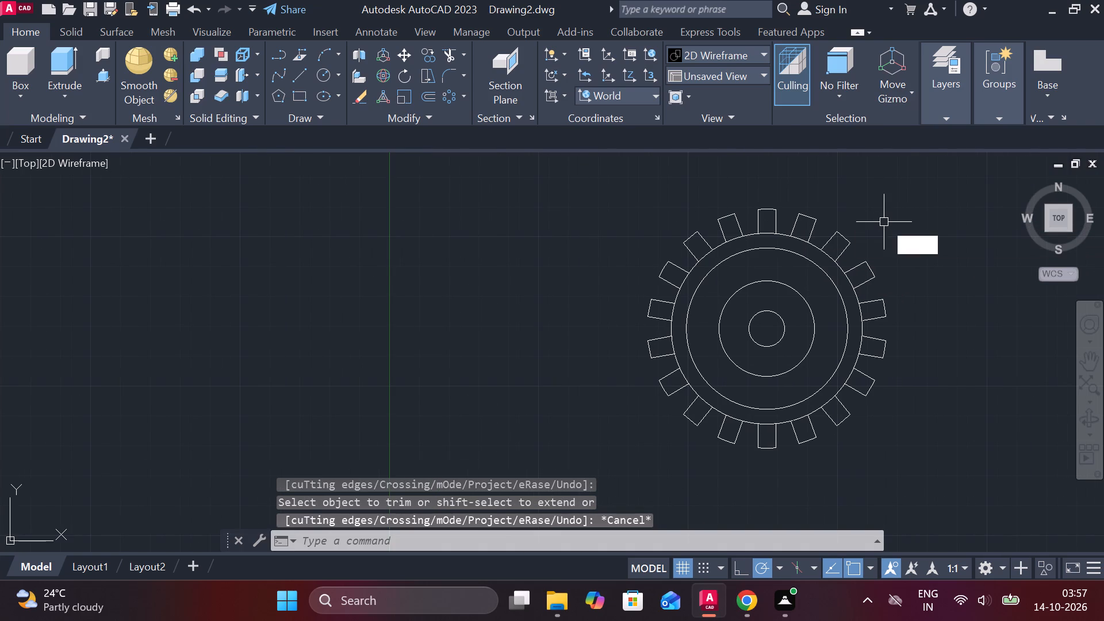
key("space")
scroll(765, 235, "up", 1)
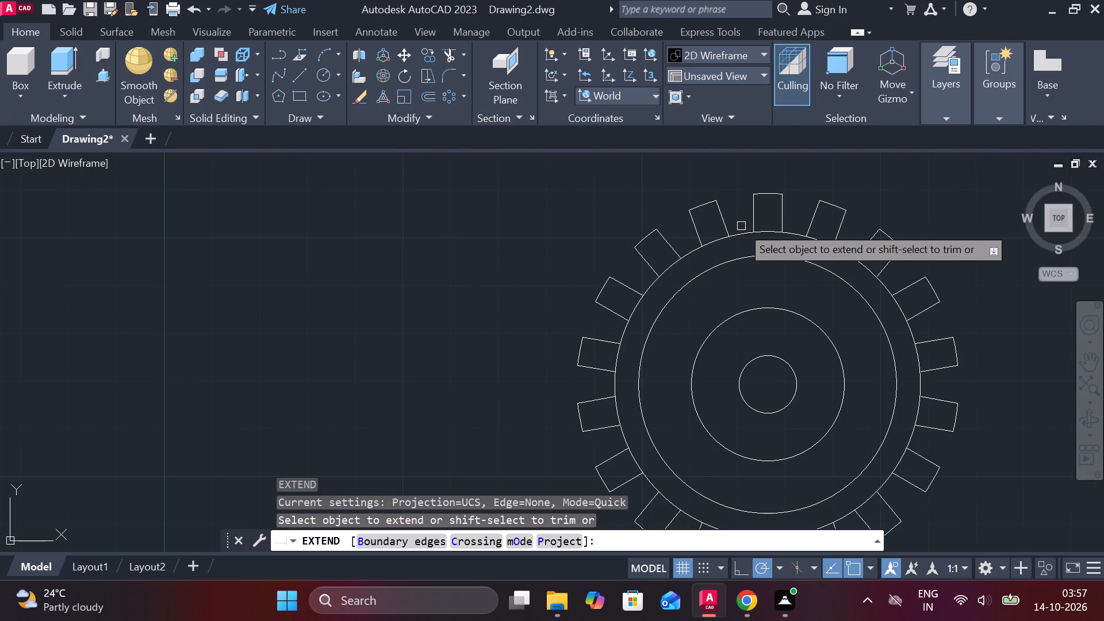
left_click(784, 216)
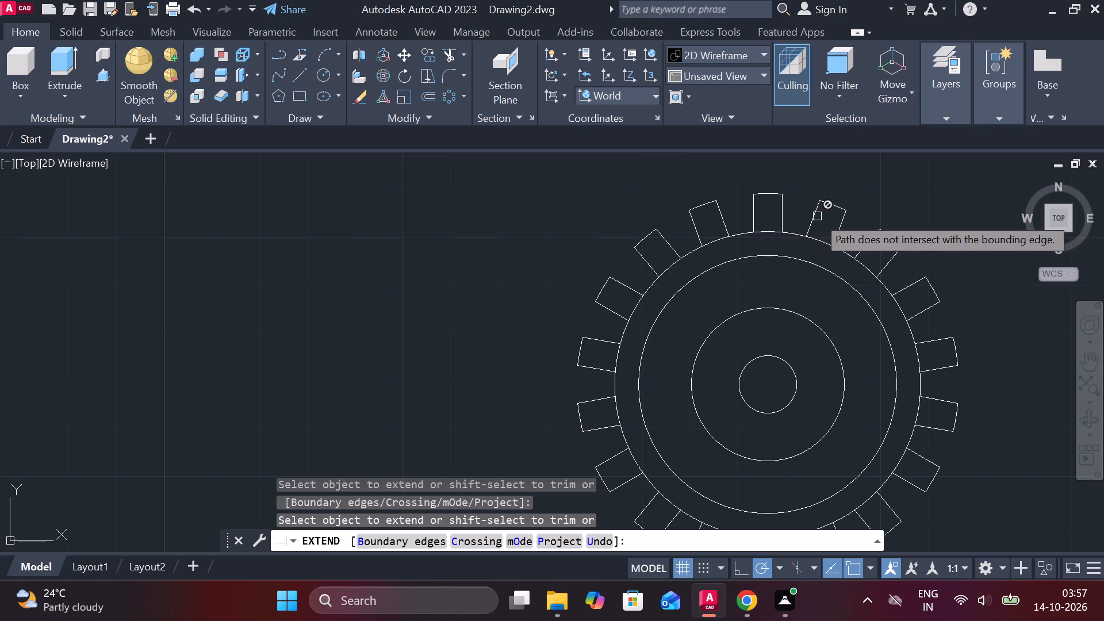
left_click(817, 216)
double_click(845, 229)
left_click(841, 229)
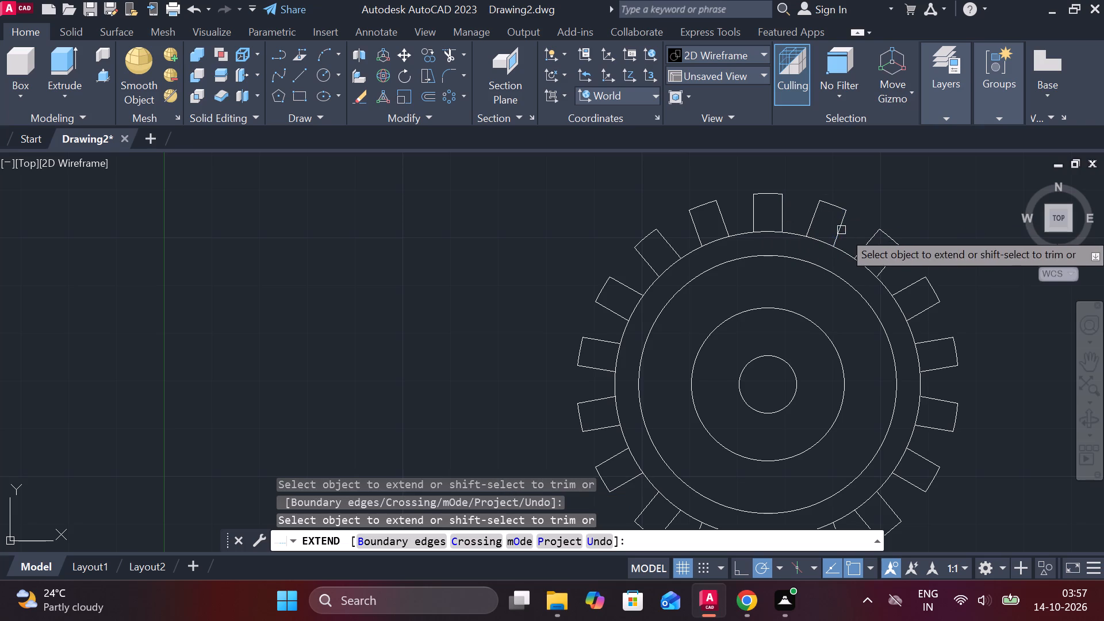
left_click(864, 248)
scroll(894, 259, "up", 1)
left_click(890, 260)
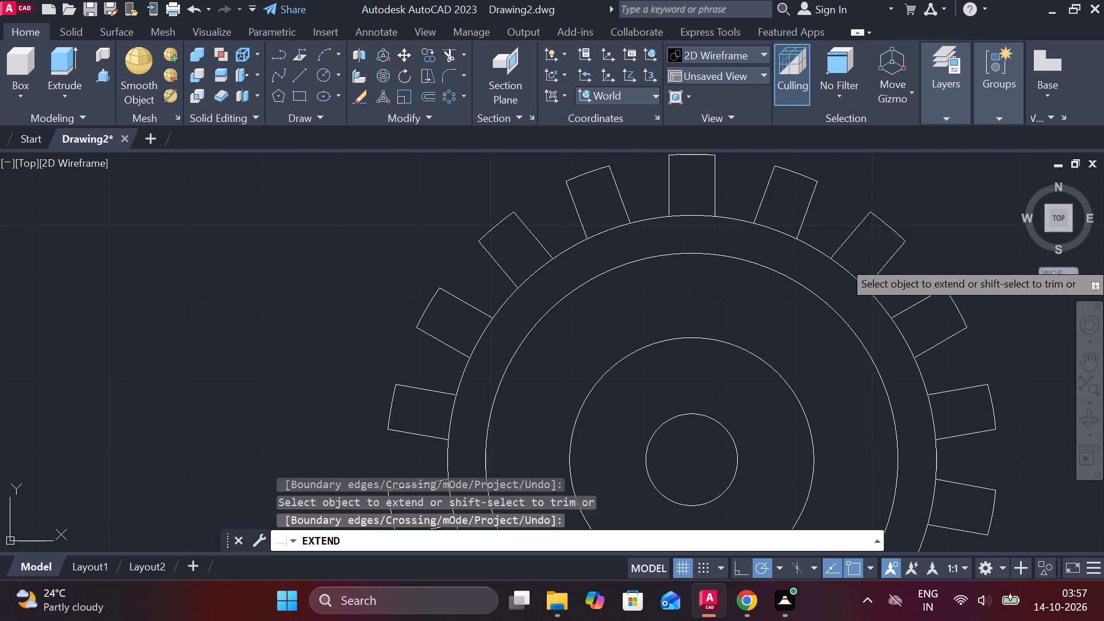
Extend both sides of the next four teeth clockwise, down the gear's right side, to the root circle.
left_click(915, 308)
left_click(930, 345)
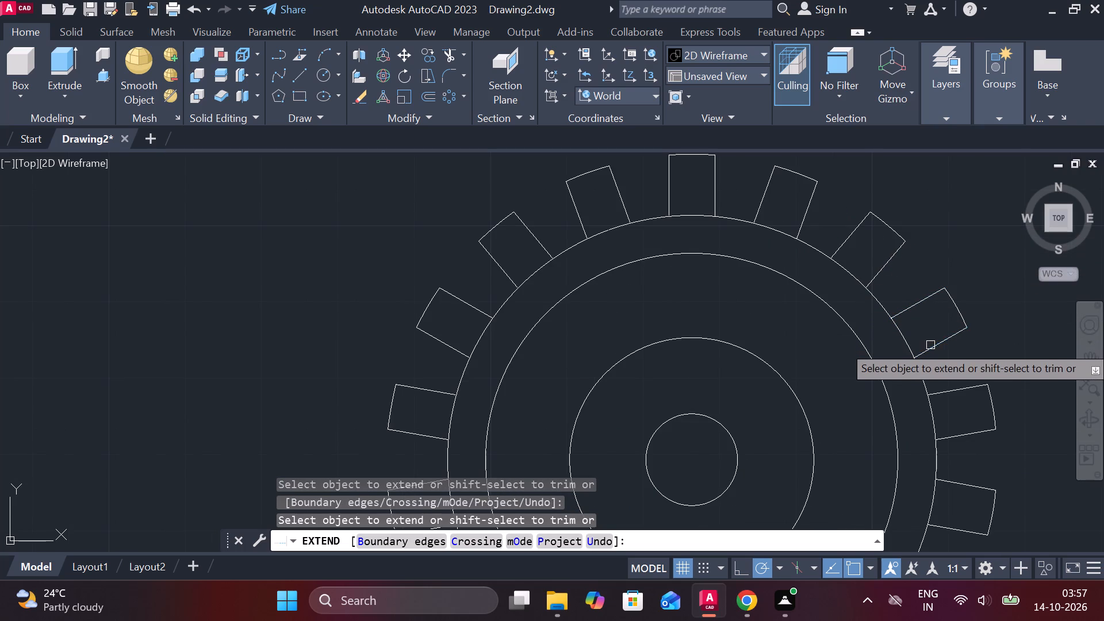
left_click(950, 393)
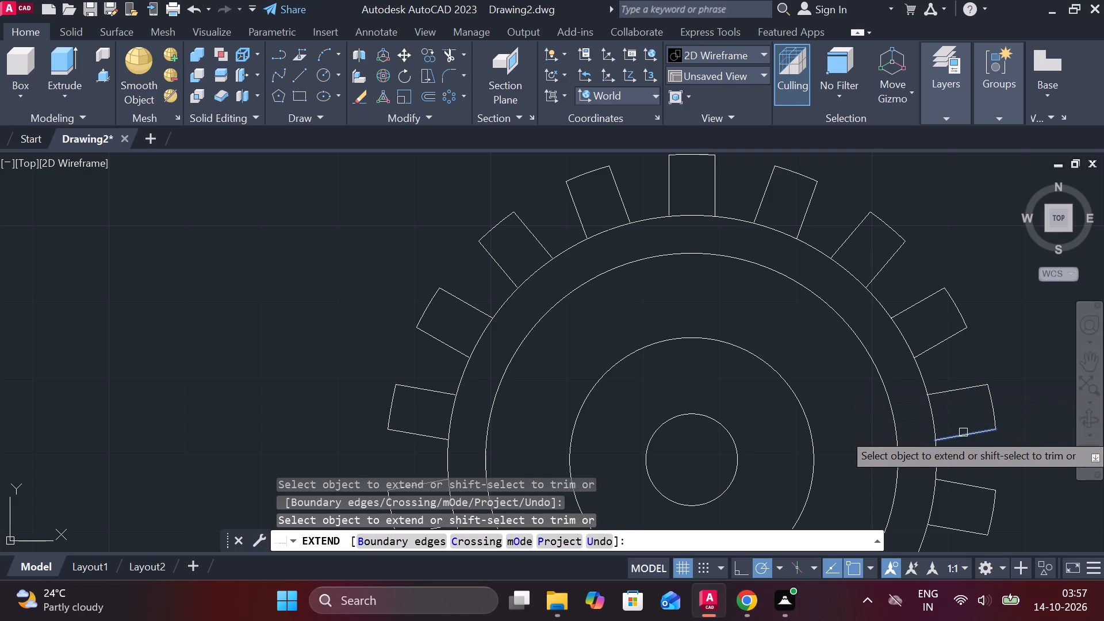
left_click(963, 432)
middle_click_drag(983, 443, 907, 268)
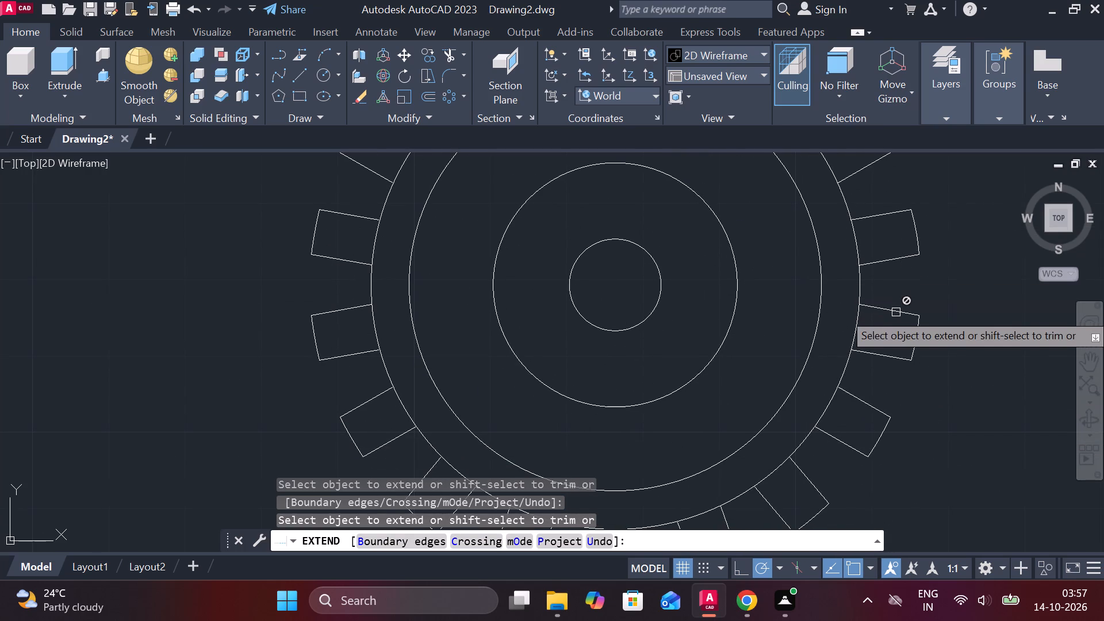
left_click(896, 312)
left_click(847, 388)
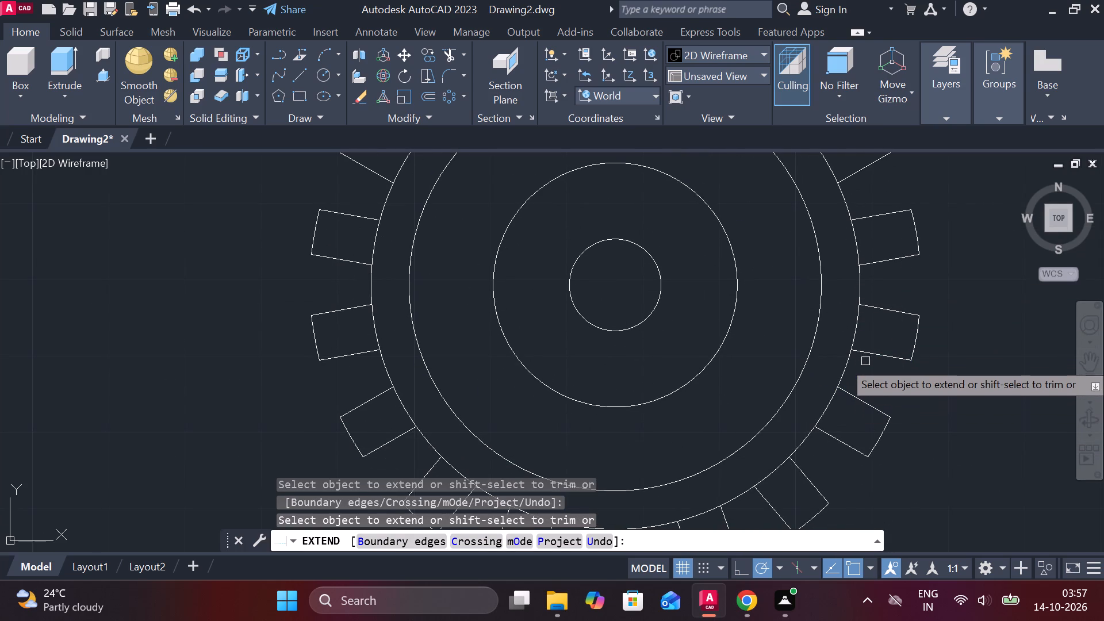
left_click(867, 352)
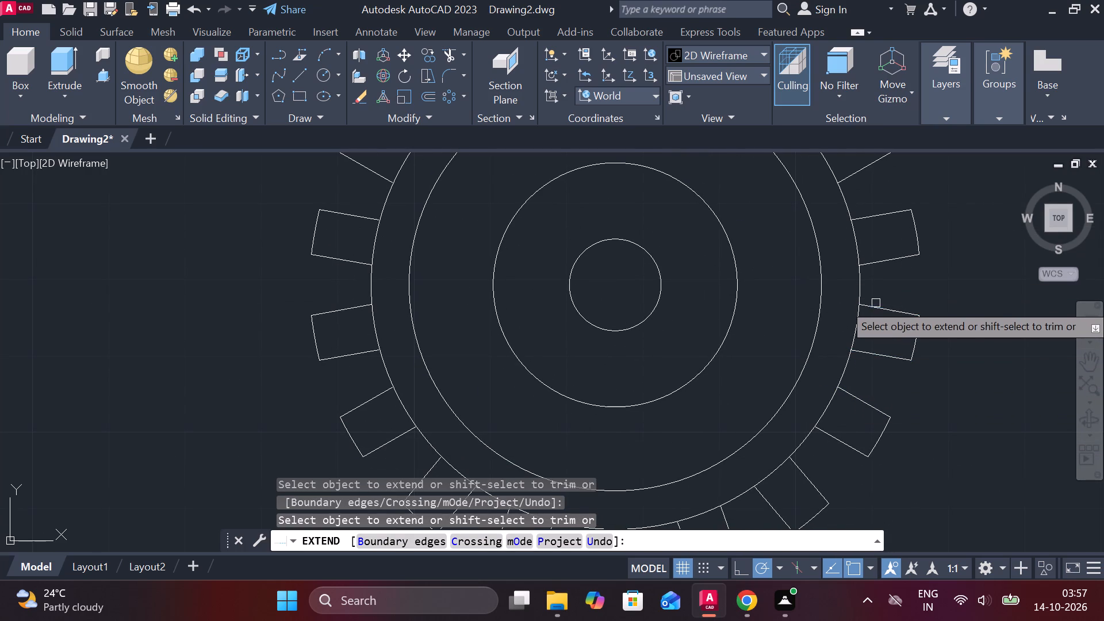
left_click(876, 303)
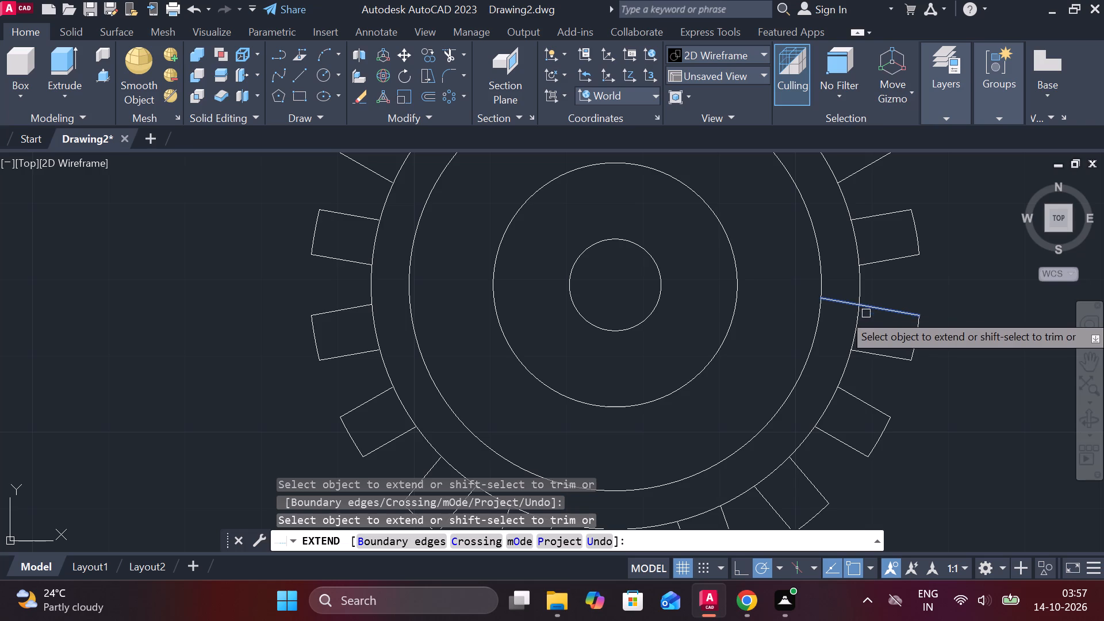
left_click(826, 432)
double_click(856, 397)
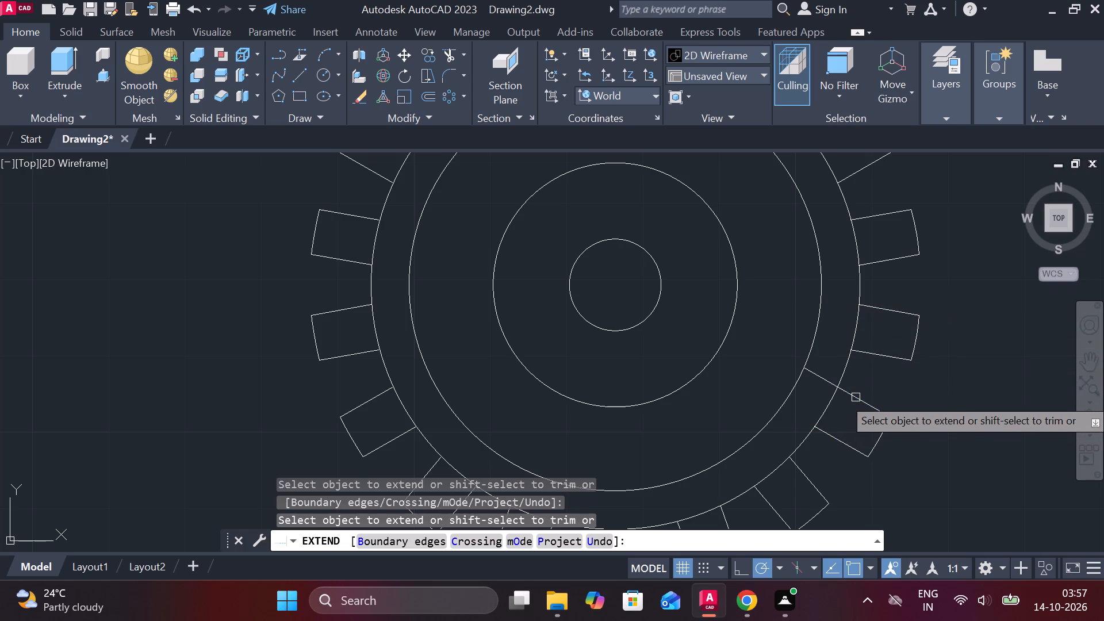
Extend both sides of the next two lower-right teeth and of the bottom tooth to the root circle.
middle_click_drag(853, 410, 856, 260)
left_click(808, 321)
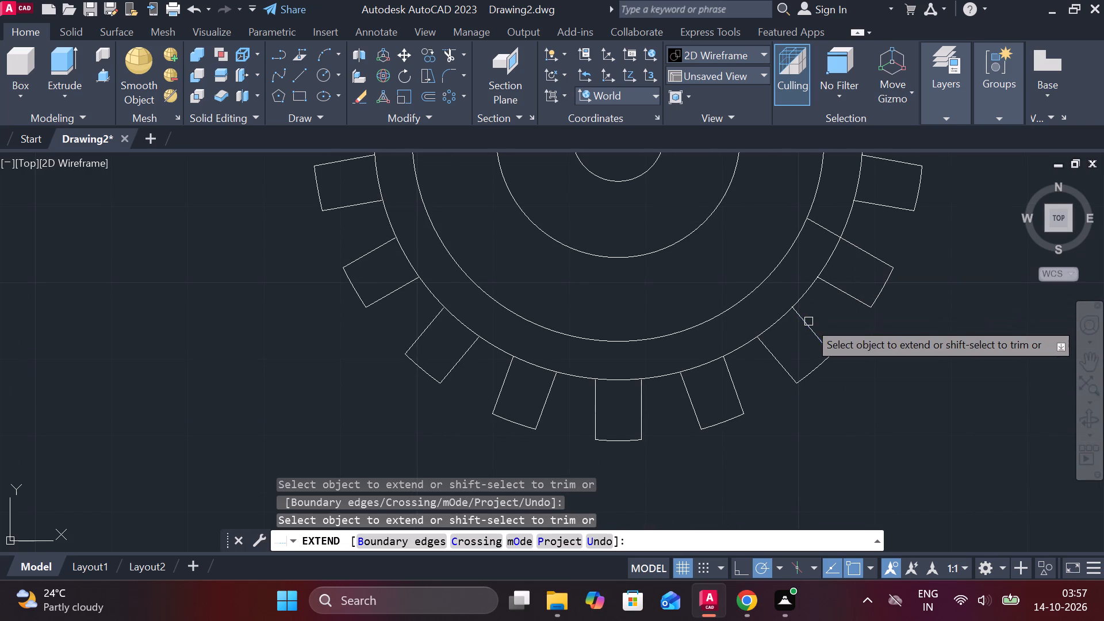
left_click(769, 351)
left_click(733, 373)
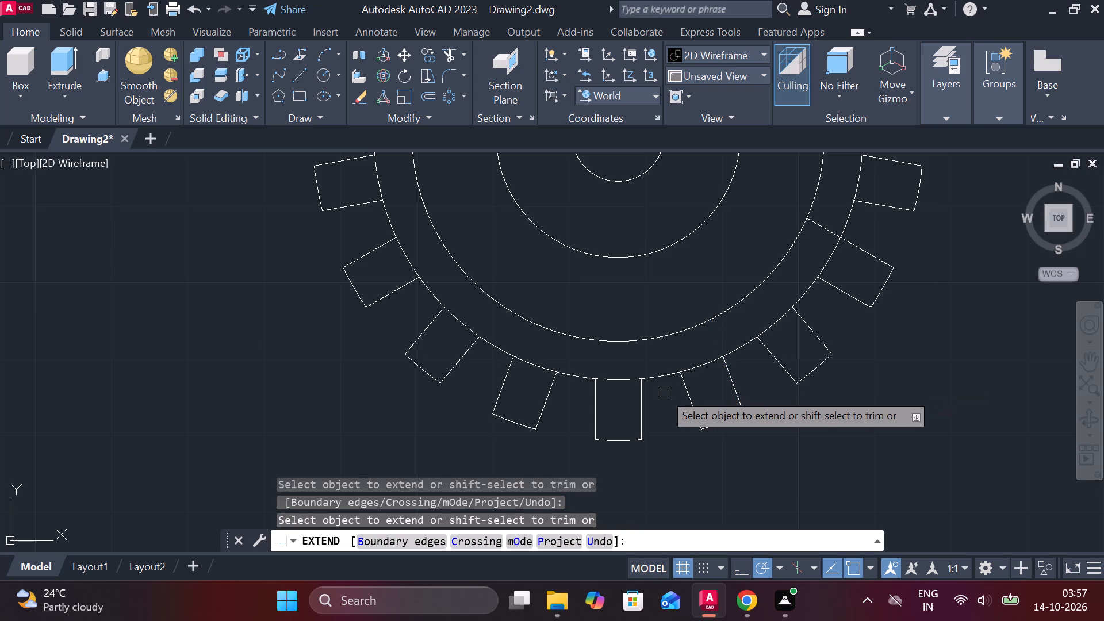
left_click(685, 391)
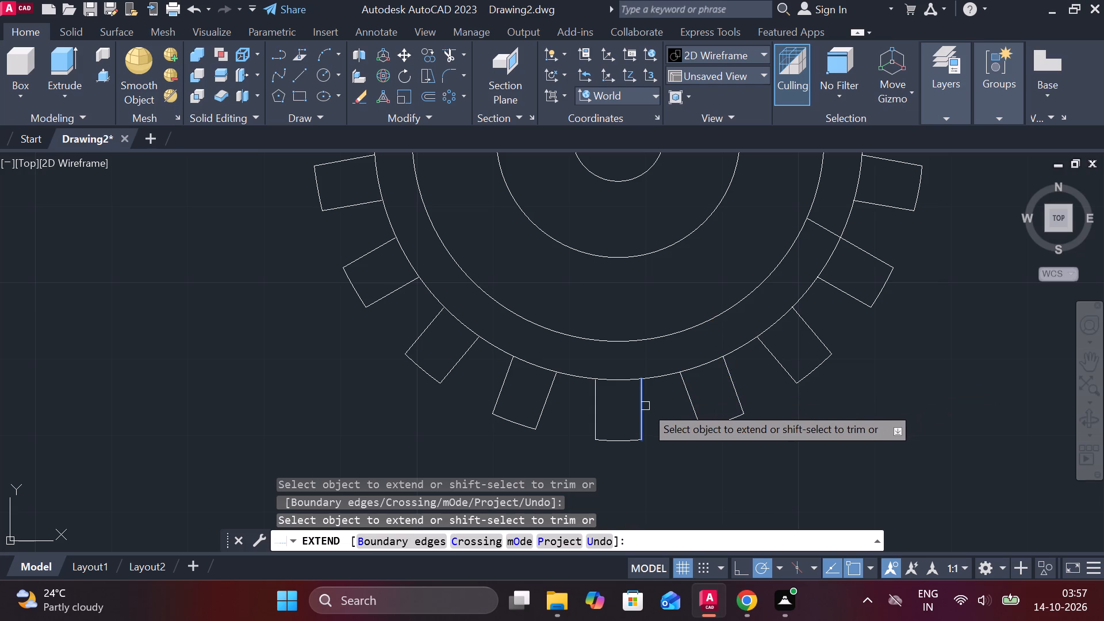
left_click(645, 406)
left_click(595, 409)
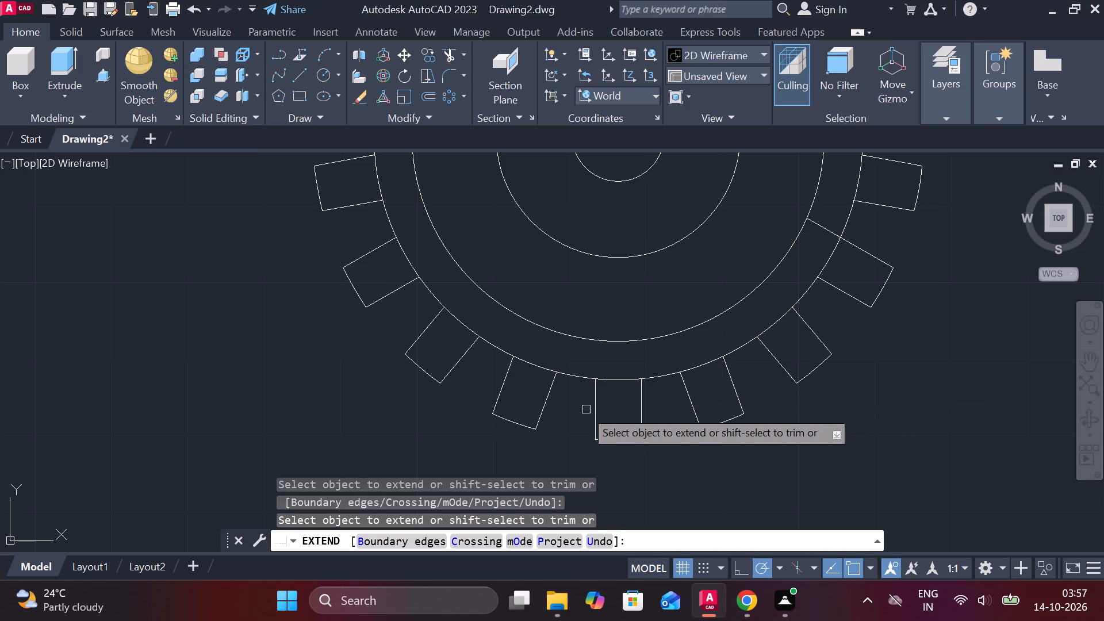
Extend both sides of the four teeth clockwise from the bottom tooth, up the gear's lower left, to the root circle.
left_click(547, 401)
left_click(505, 383)
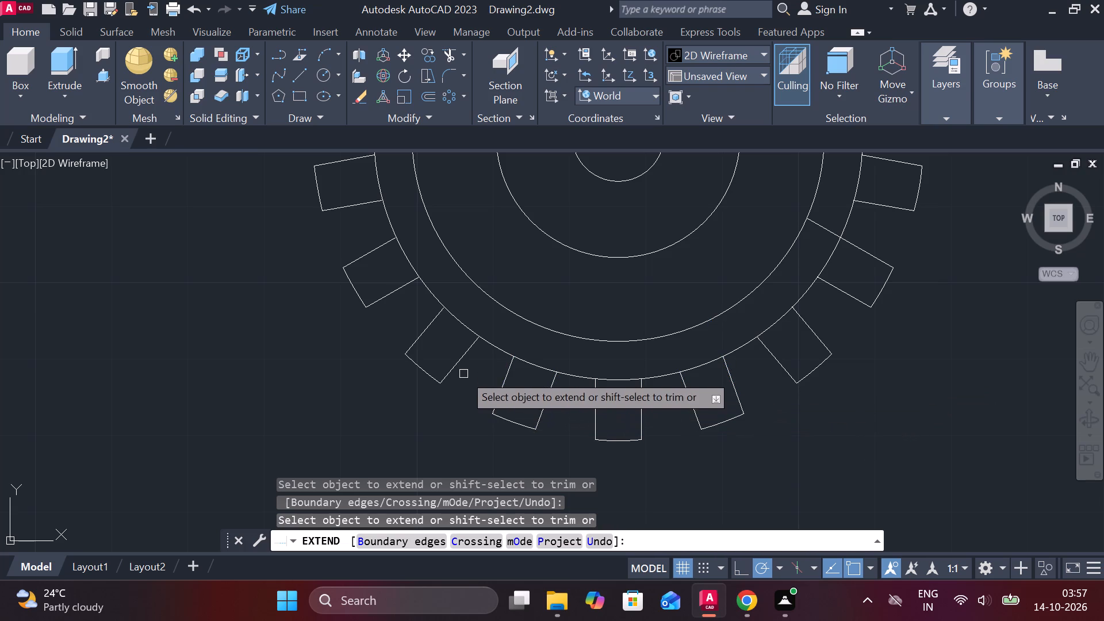
left_click(458, 369)
left_click(457, 362)
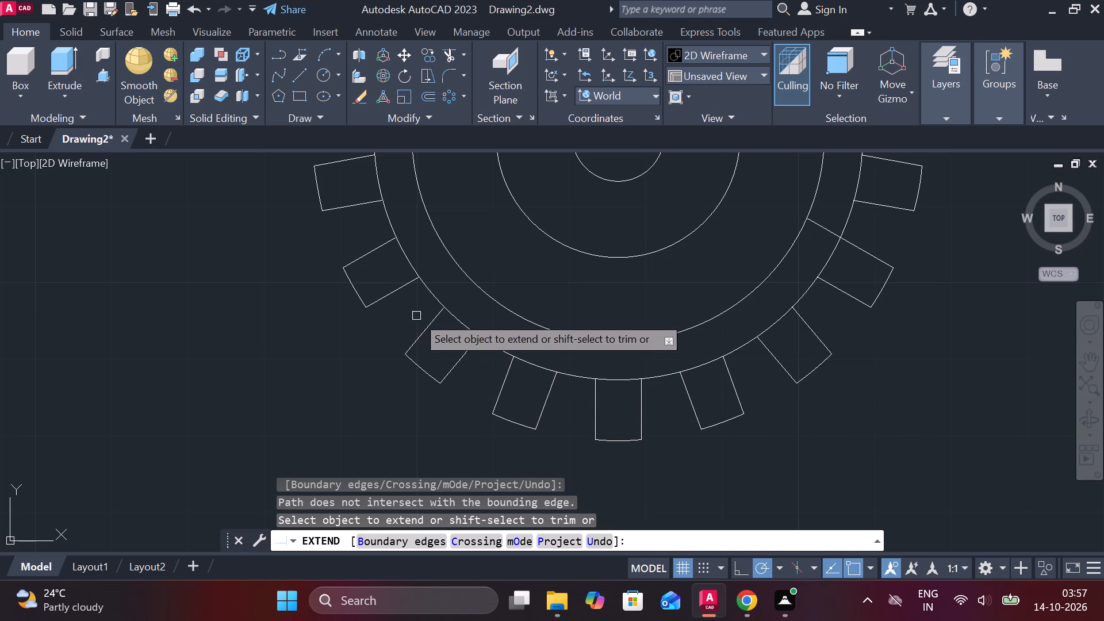
double_click(425, 320)
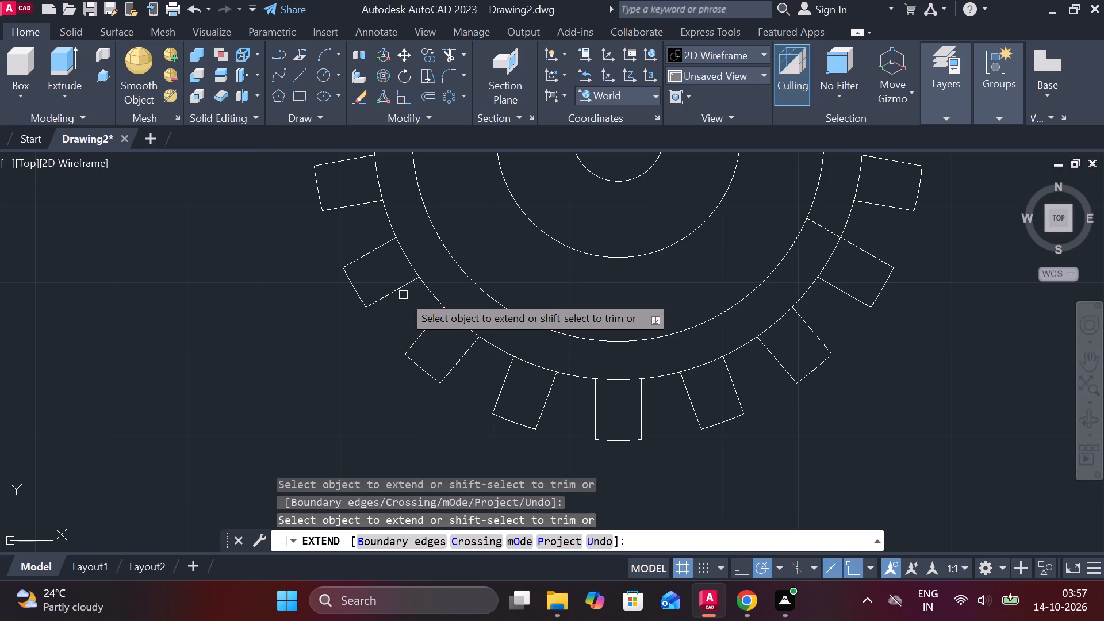
left_click(400, 289)
left_click(376, 244)
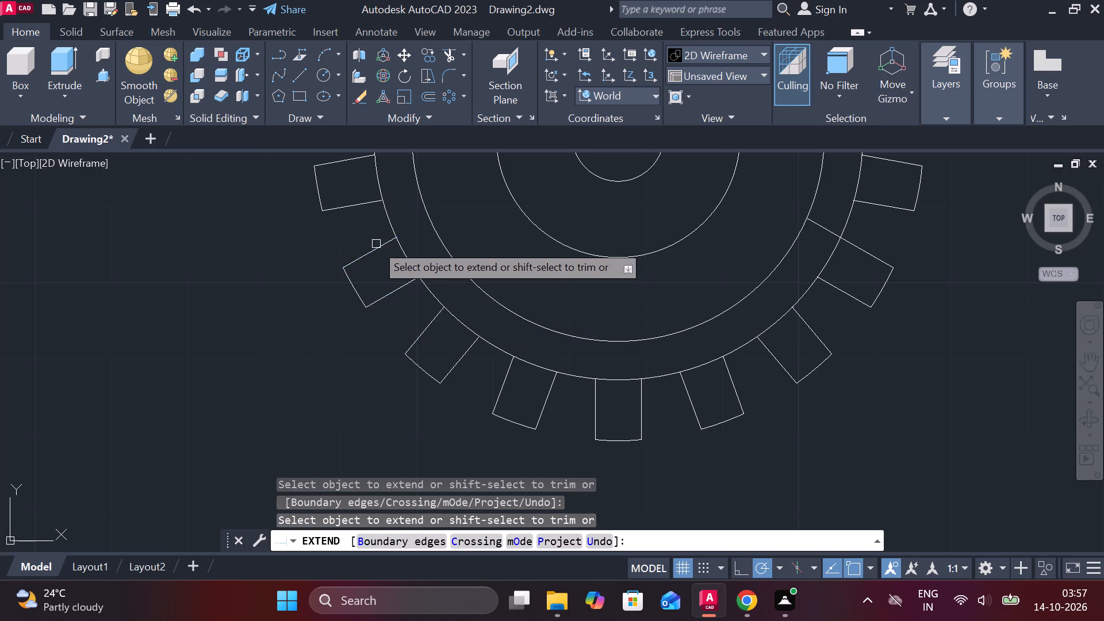
middle_click_drag(324, 249, 350, 363)
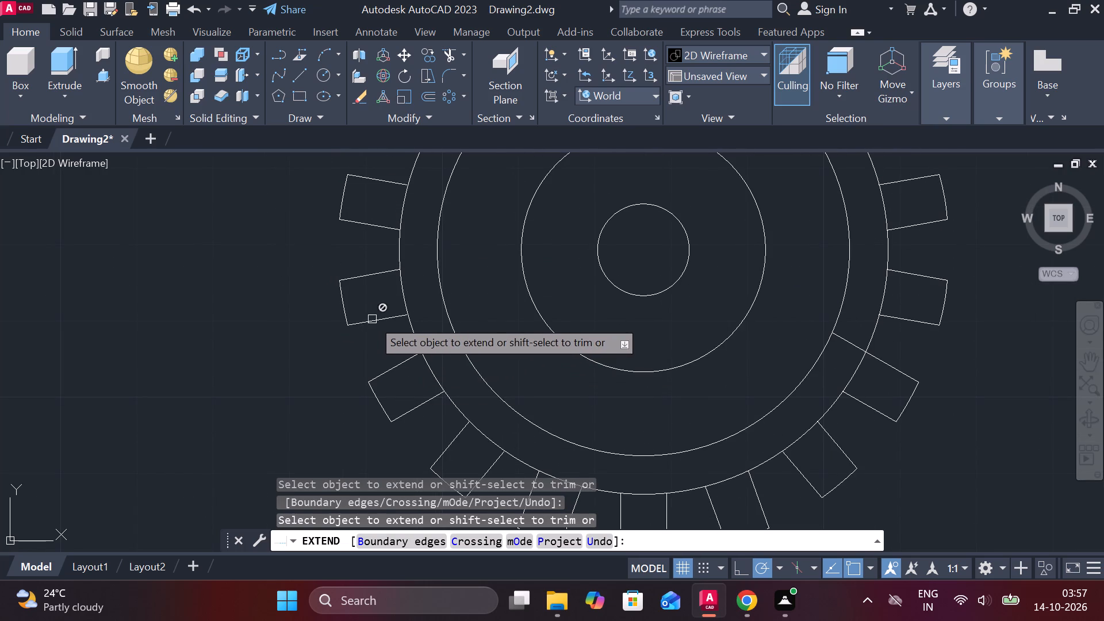
left_click(389, 319)
left_click(388, 274)
Extend both sides of the four remaining upper-left teeth and the top tooth's sides to the root circle, and end the Extend command.
middle_click_drag(337, 257, 355, 359)
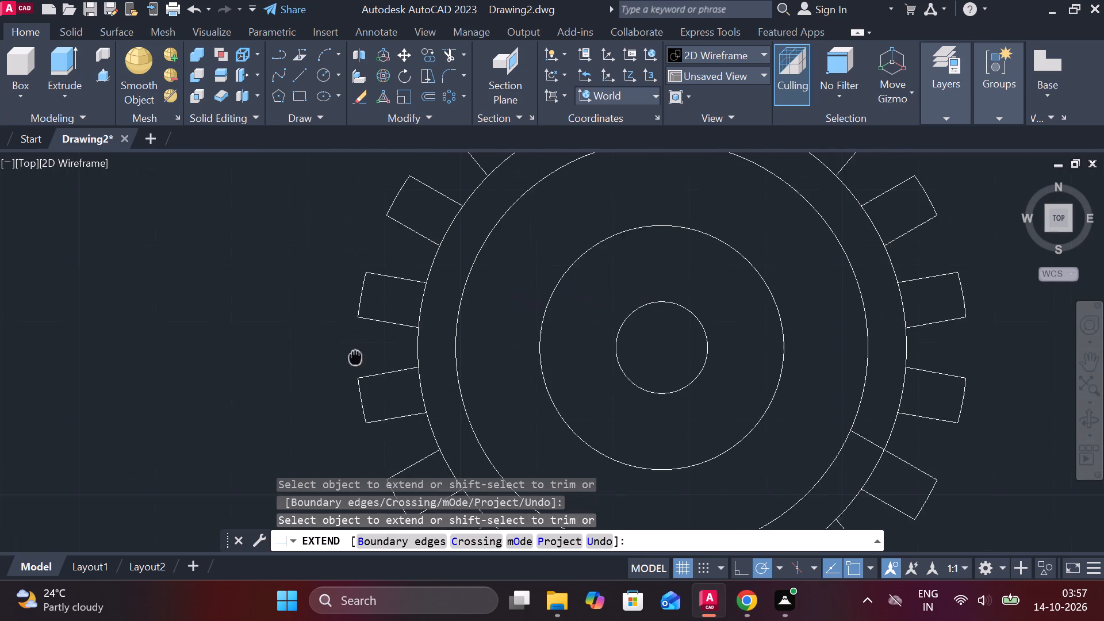
middle_click_drag(355, 359, 355, 359)
left_click(400, 328)
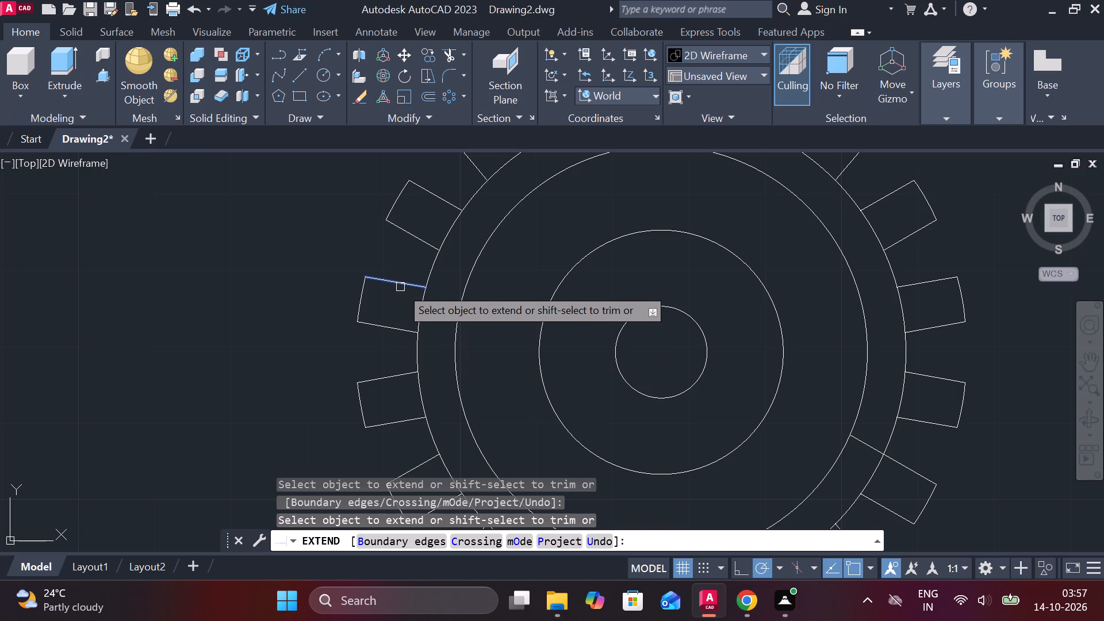
left_click(400, 287)
left_click(421, 241)
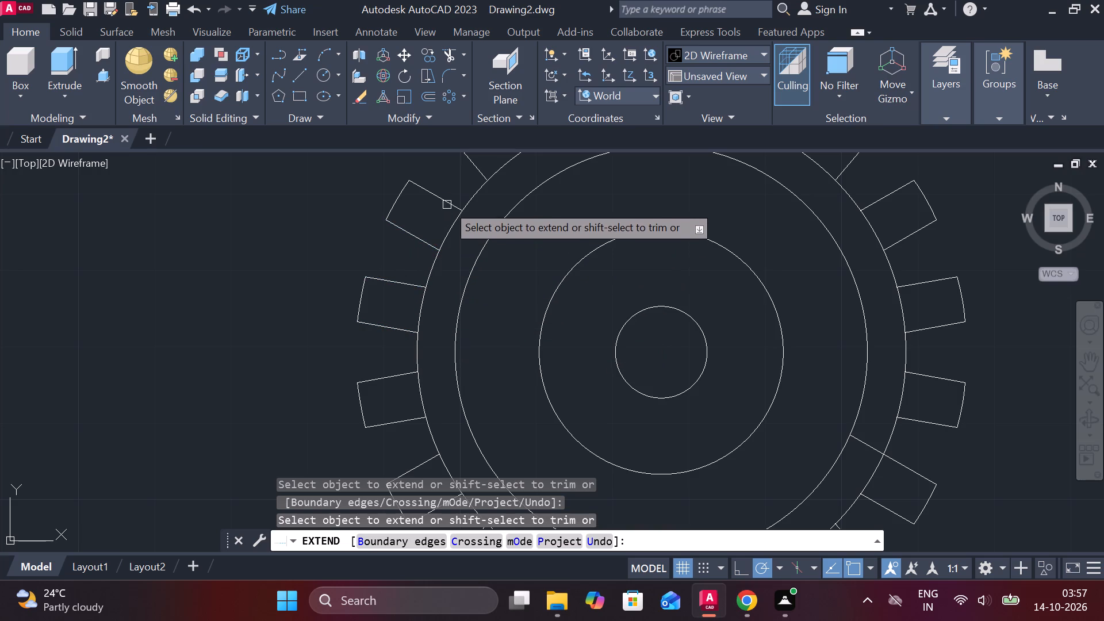
left_click(447, 197)
middle_click_drag(413, 199, 350, 362)
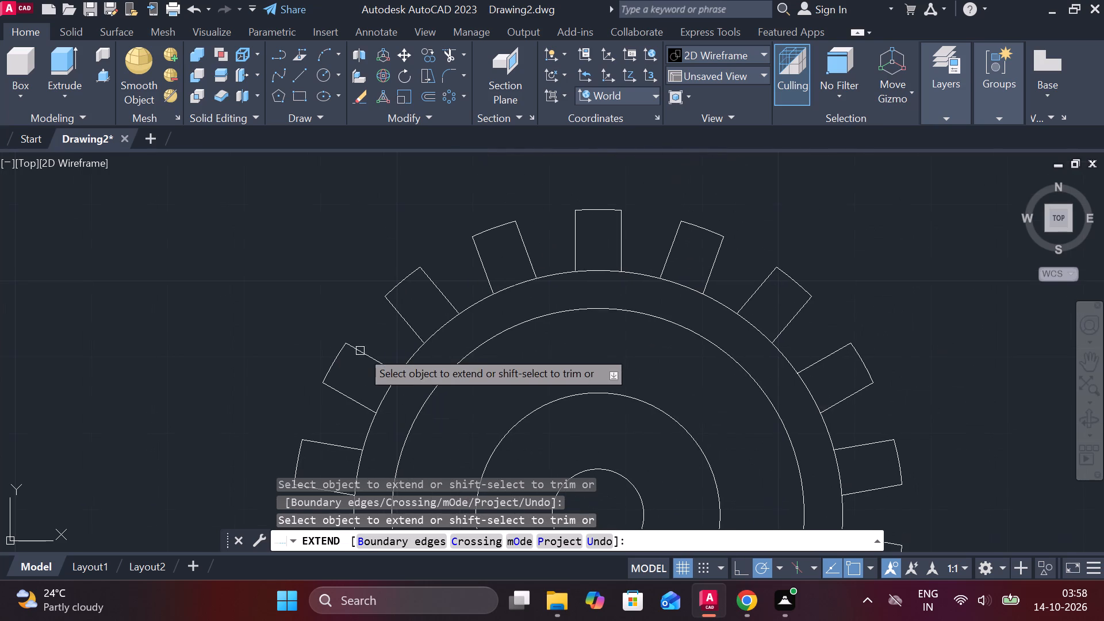
left_click(412, 329)
left_click(452, 304)
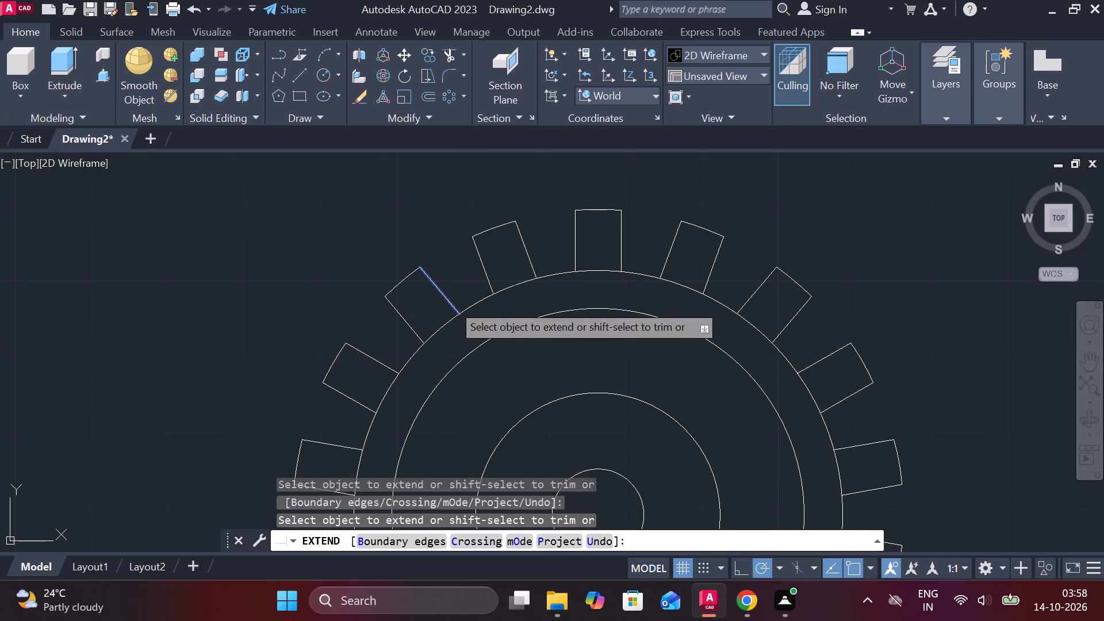
left_click(485, 271)
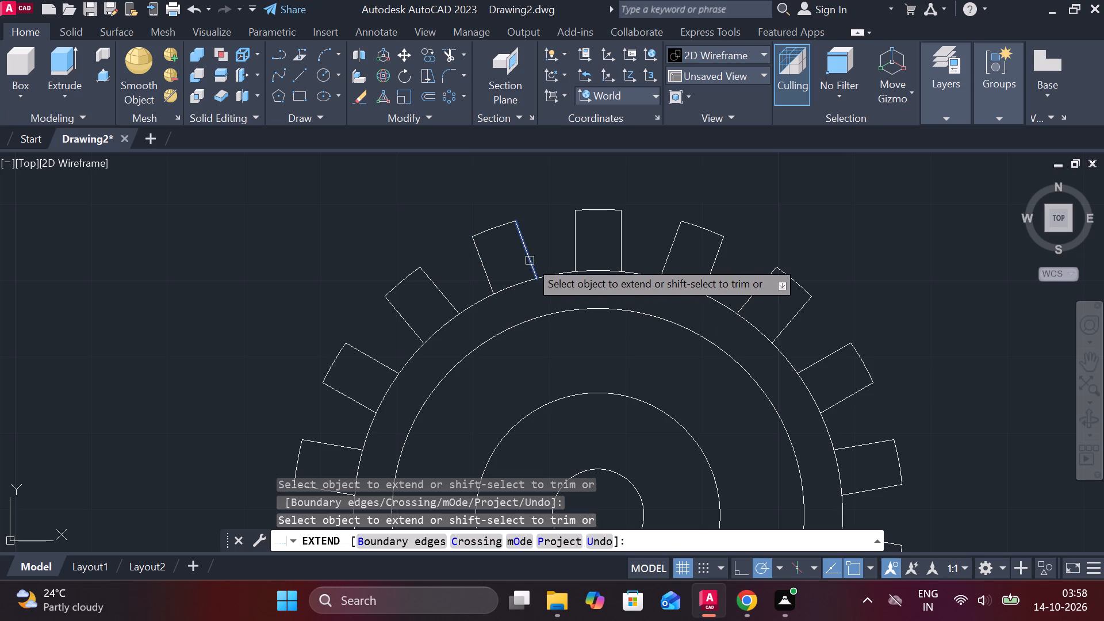
left_click(530, 260)
left_click(578, 254)
left_click(618, 254)
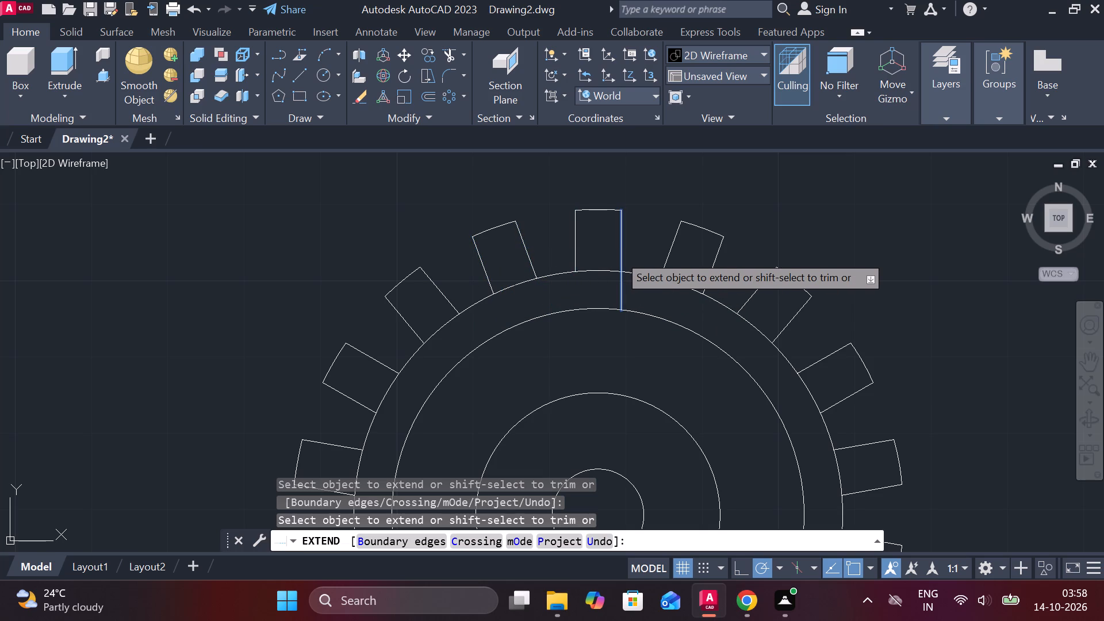
key("Escape")
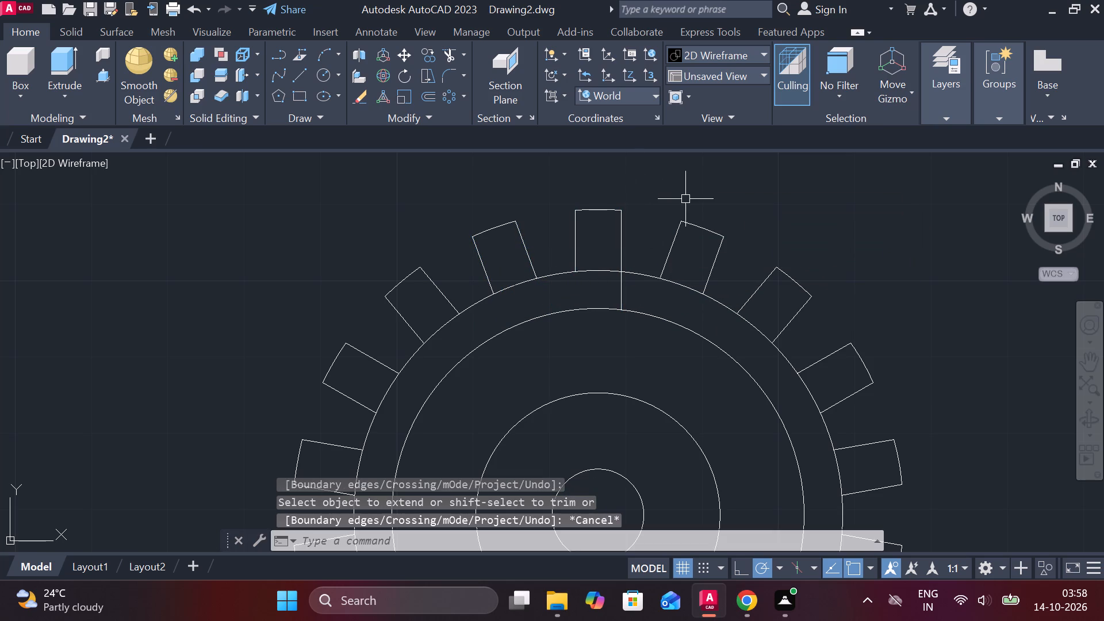
Trim the root circle inside the top tooth and the part of its right side that runs inward past the root circle.
type("tr")
key("space")
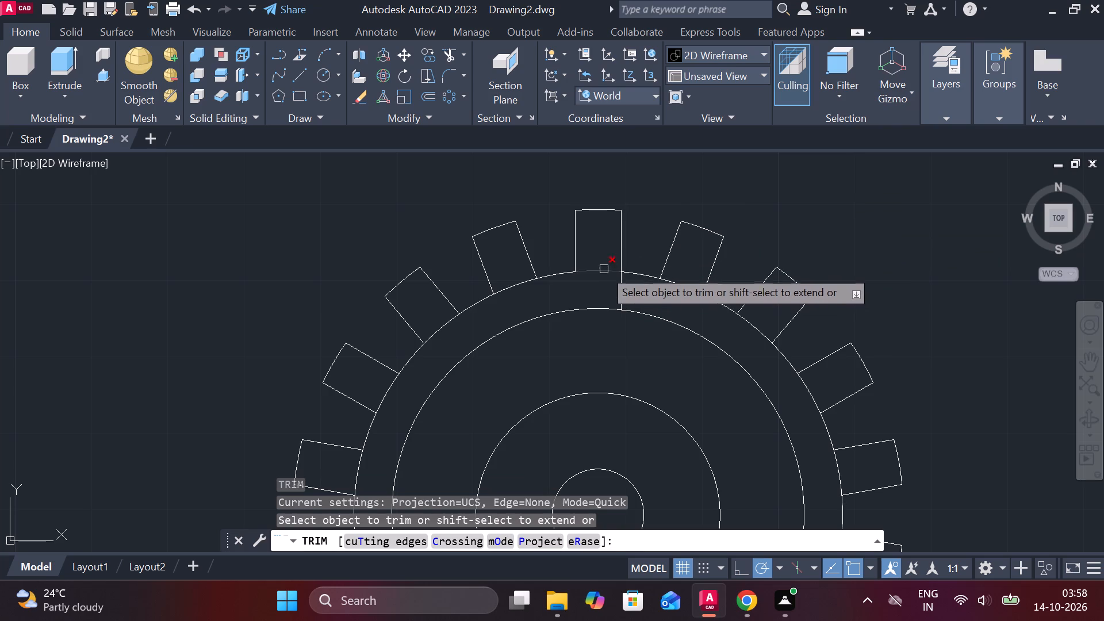
left_click(604, 267)
left_click(618, 290)
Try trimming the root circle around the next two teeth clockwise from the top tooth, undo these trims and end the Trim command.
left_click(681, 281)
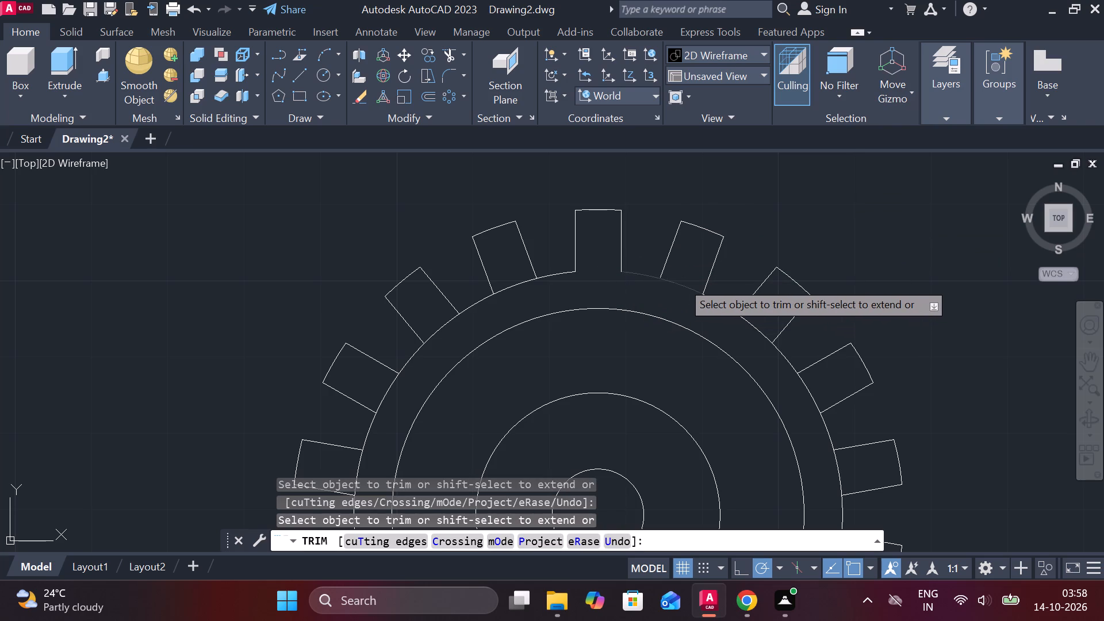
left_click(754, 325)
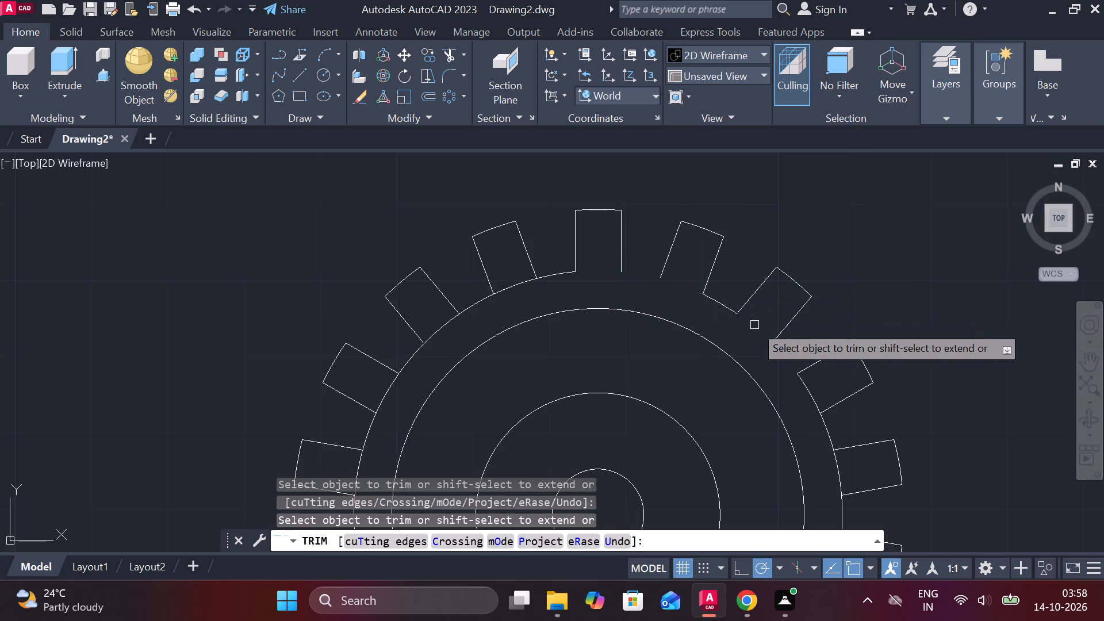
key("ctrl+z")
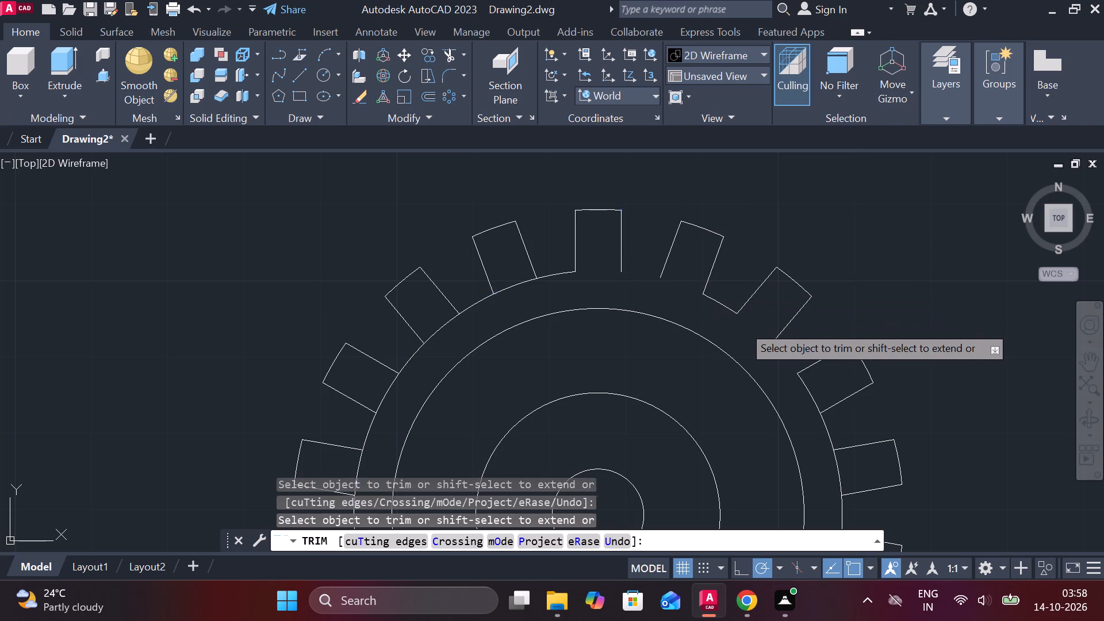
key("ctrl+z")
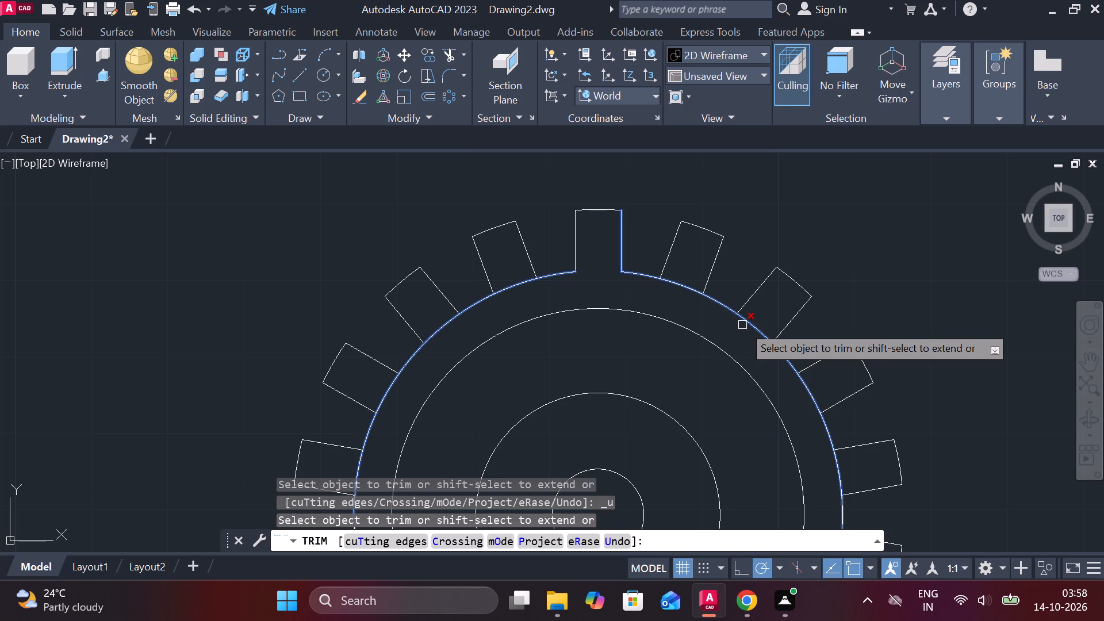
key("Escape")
Extend the left side of the first tooth clockwise from the top and the right side of the second tooth to the root circle.
type("ex")
key("space")
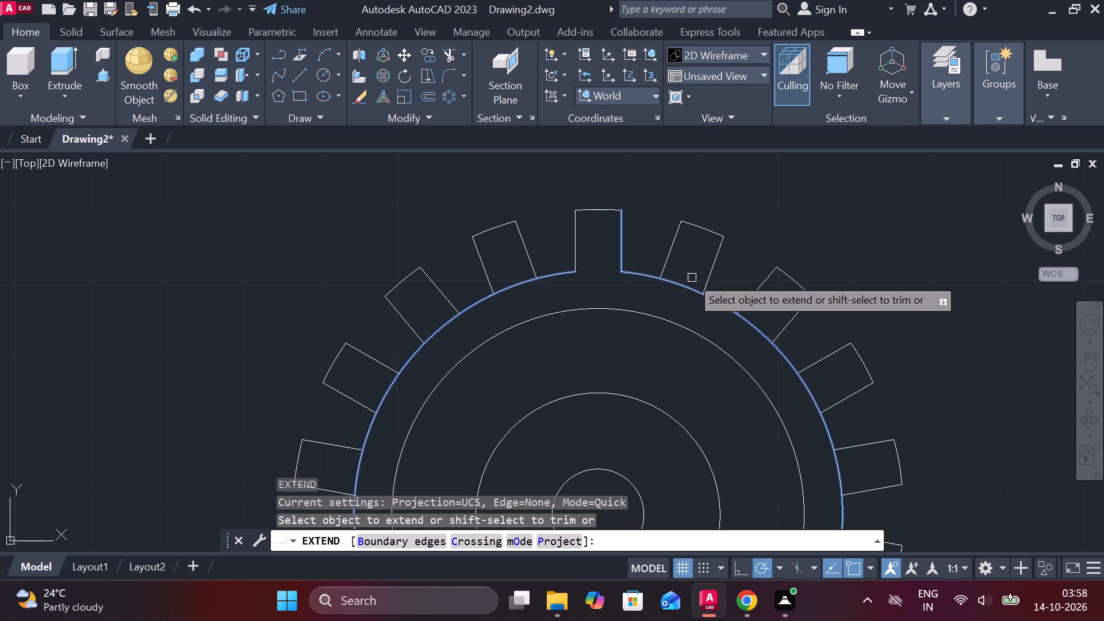
left_click(662, 270)
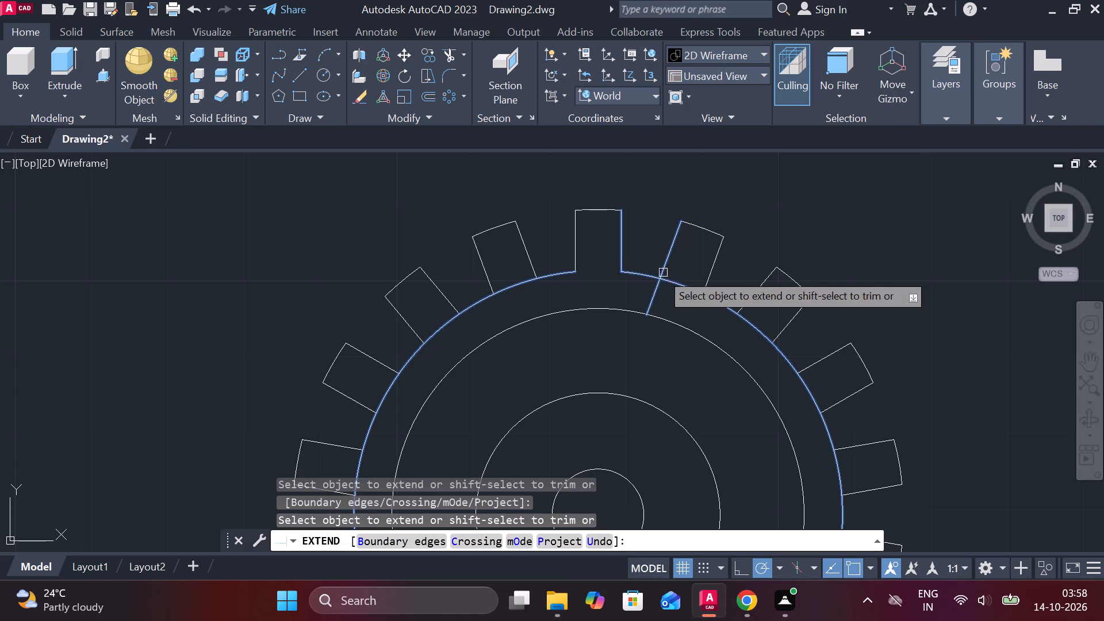
left_click(785, 330)
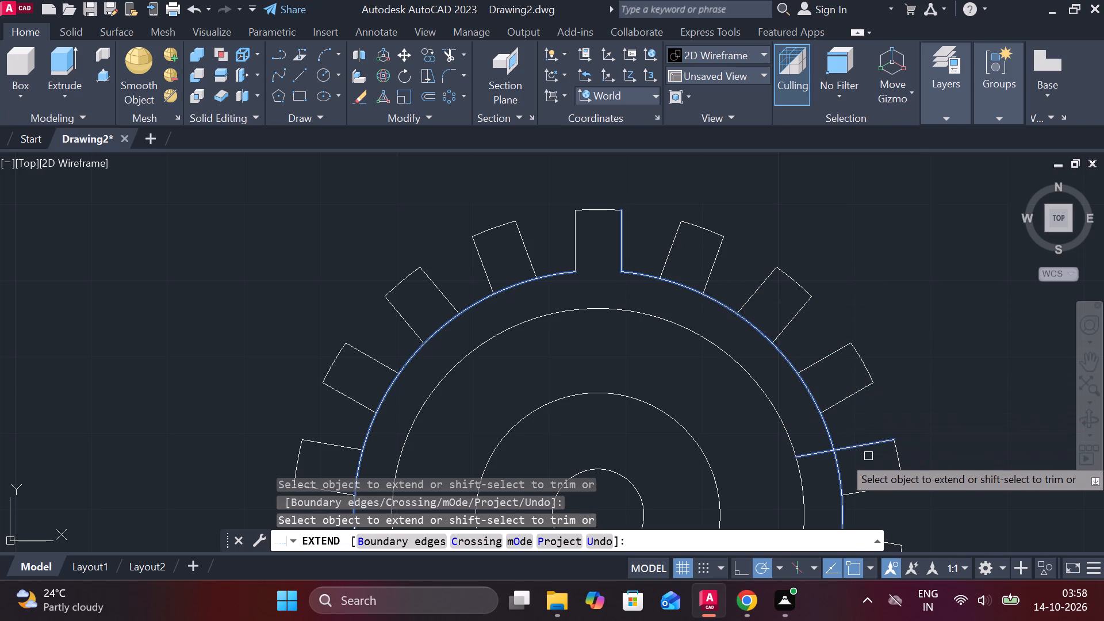
Extend single sides of the three teeth clockwise from the bottom tooth and the third tooth counterclockwise from the top, and end Extend.
middle_click_drag(868, 456, 853, 335)
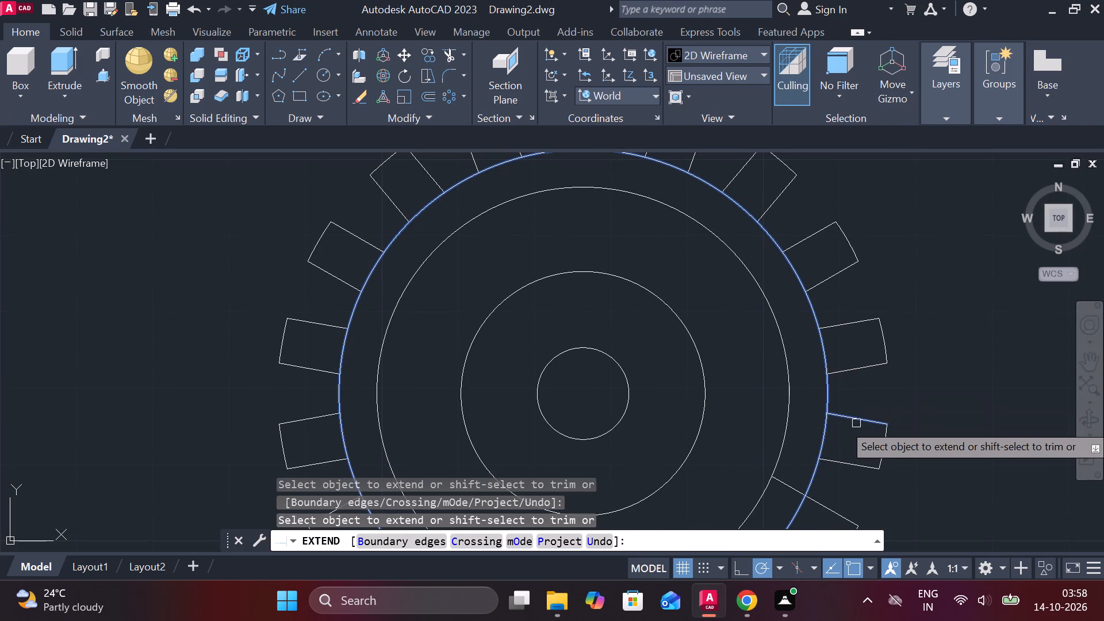
middle_click_drag(848, 448, 858, 275)
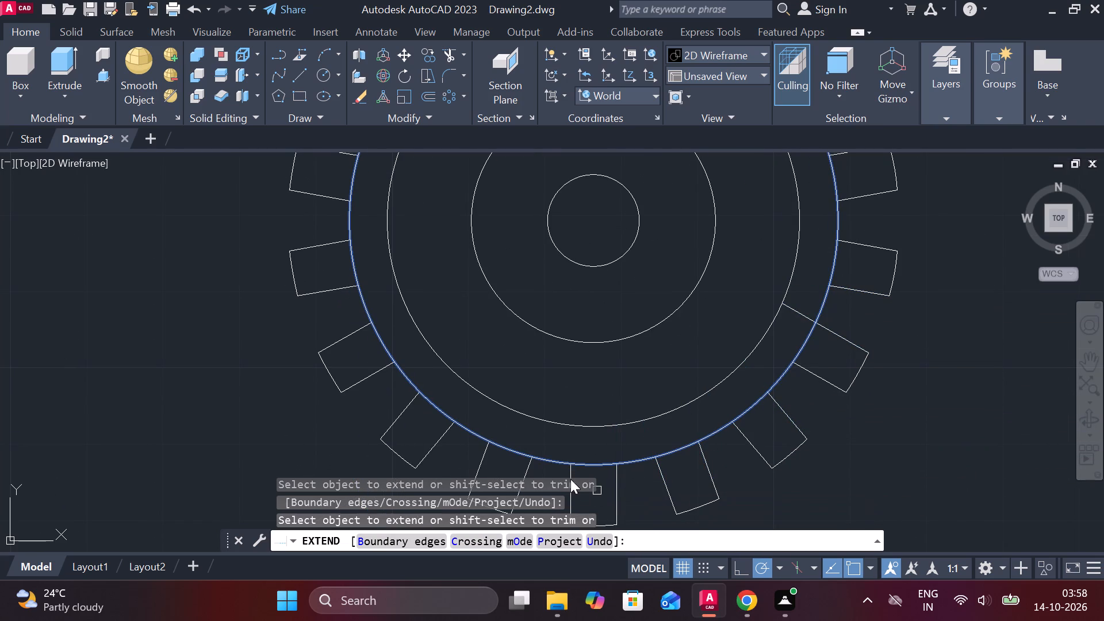
middle_click_drag(614, 446, 764, 326)
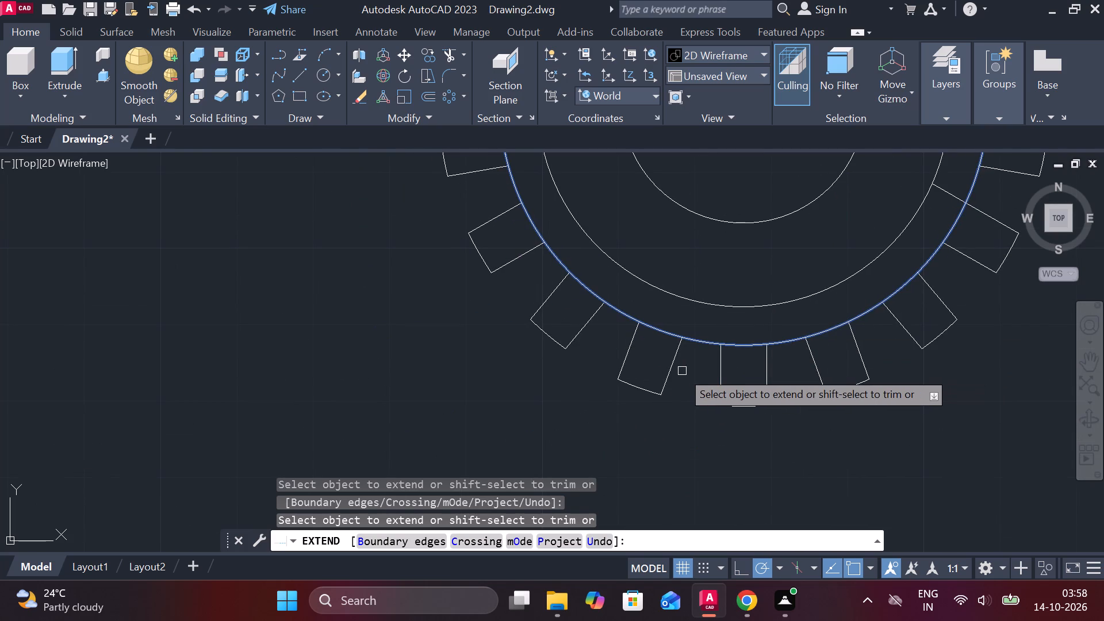
left_click(674, 371)
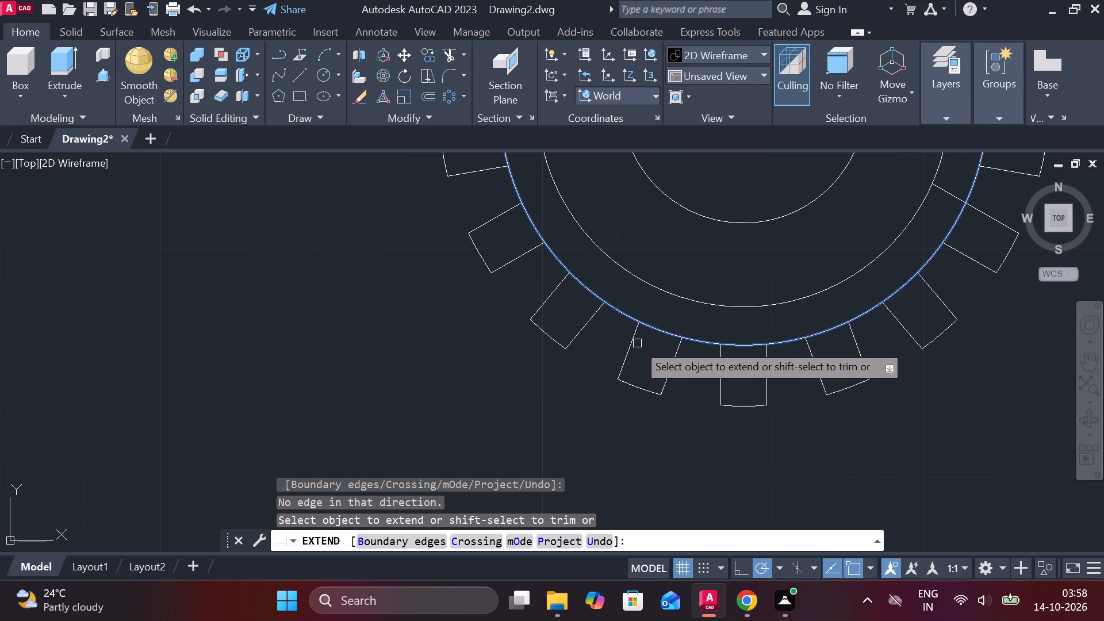
left_click(585, 325)
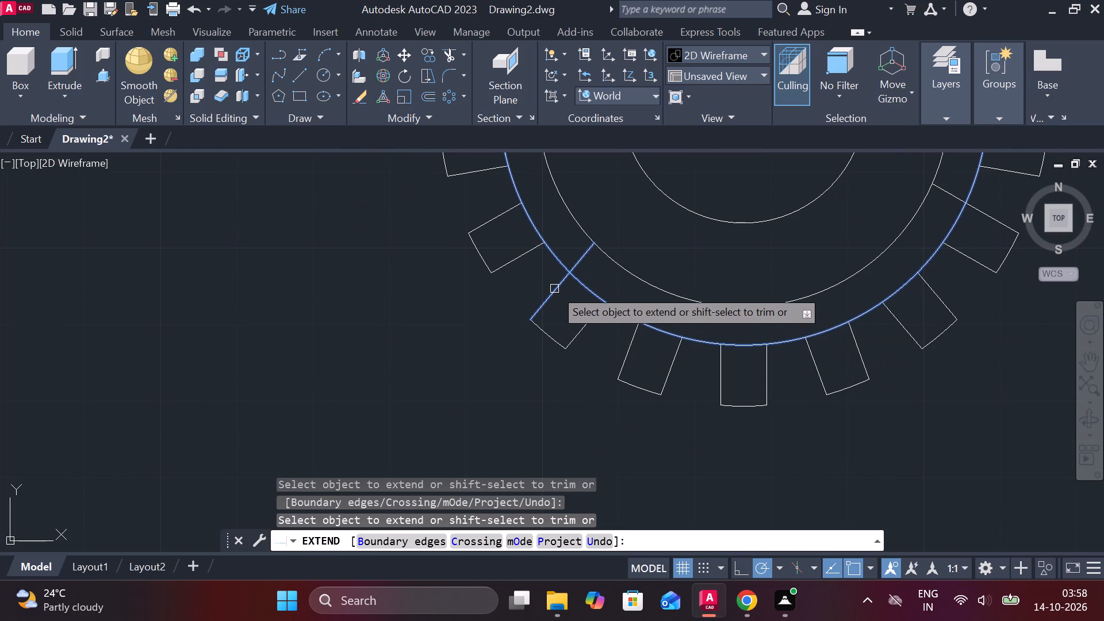
left_click(496, 220)
middle_click_drag(449, 225, 459, 315)
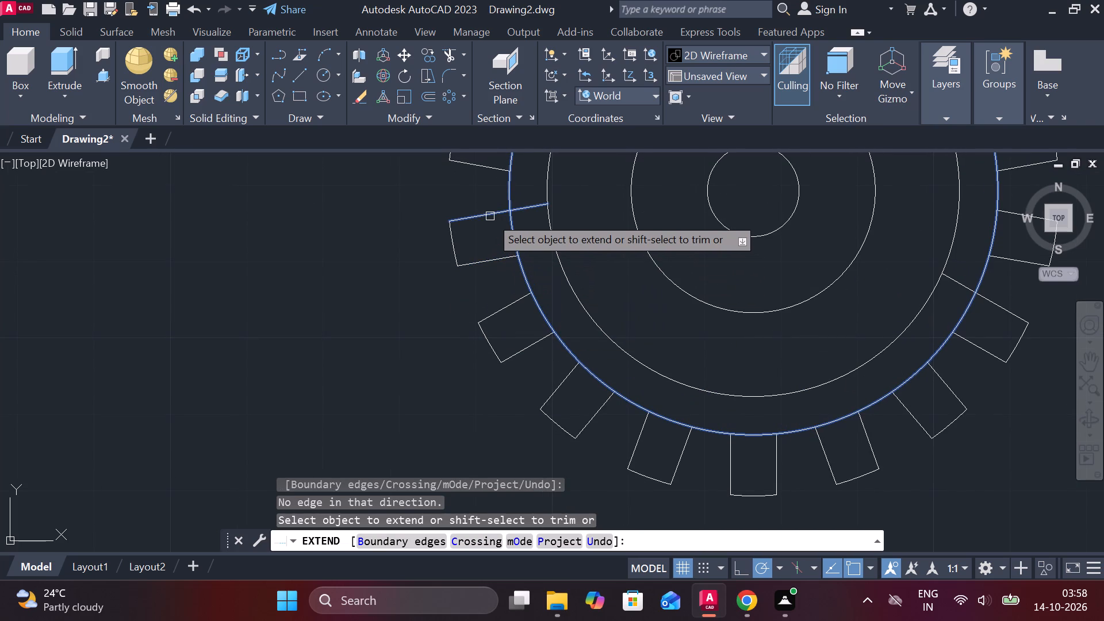
middle_click_drag(491, 205, 485, 358)
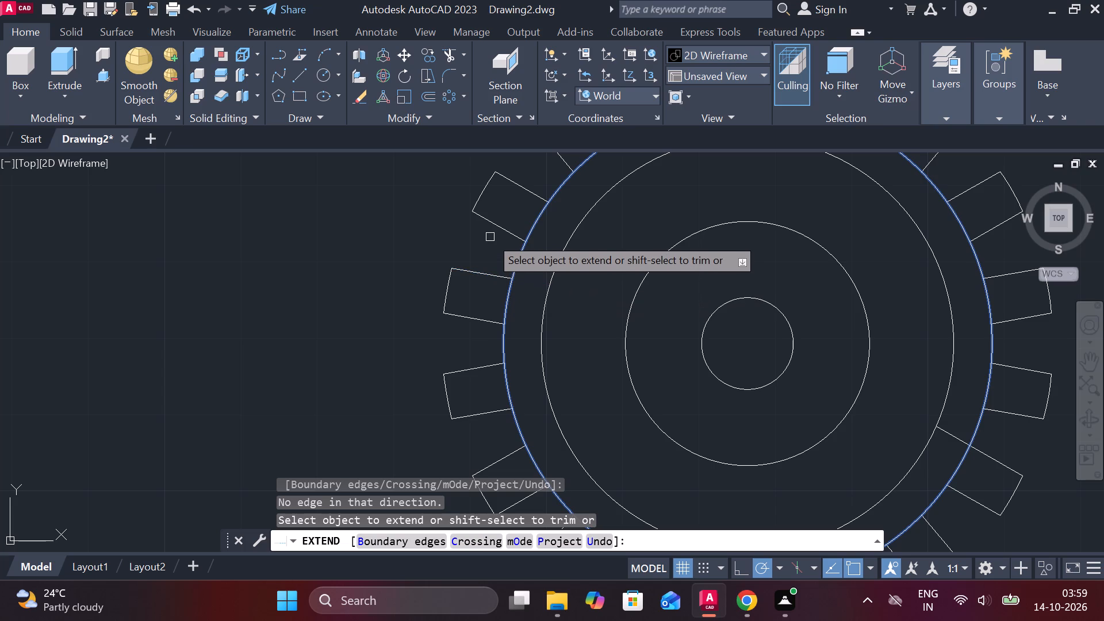
left_click(526, 189)
middle_click_drag(546, 189, 463, 337)
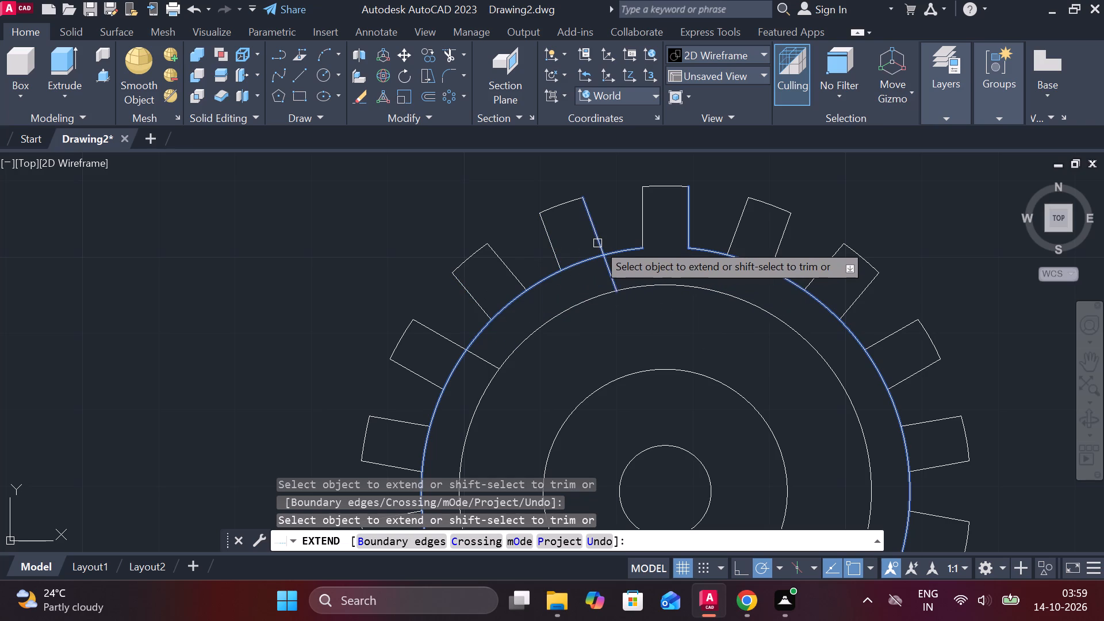
key("Escape")
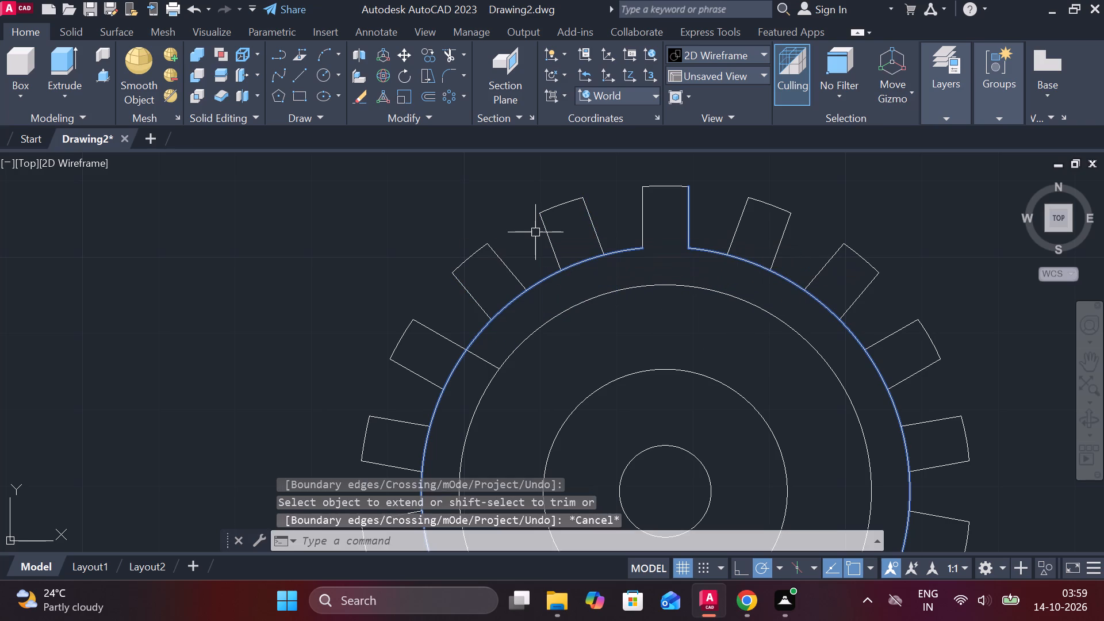
Trim the root circle inside the first six teeth clockwise from the top, and the sixth tooth's side running inward past the circle.
type("tr")
key("space")
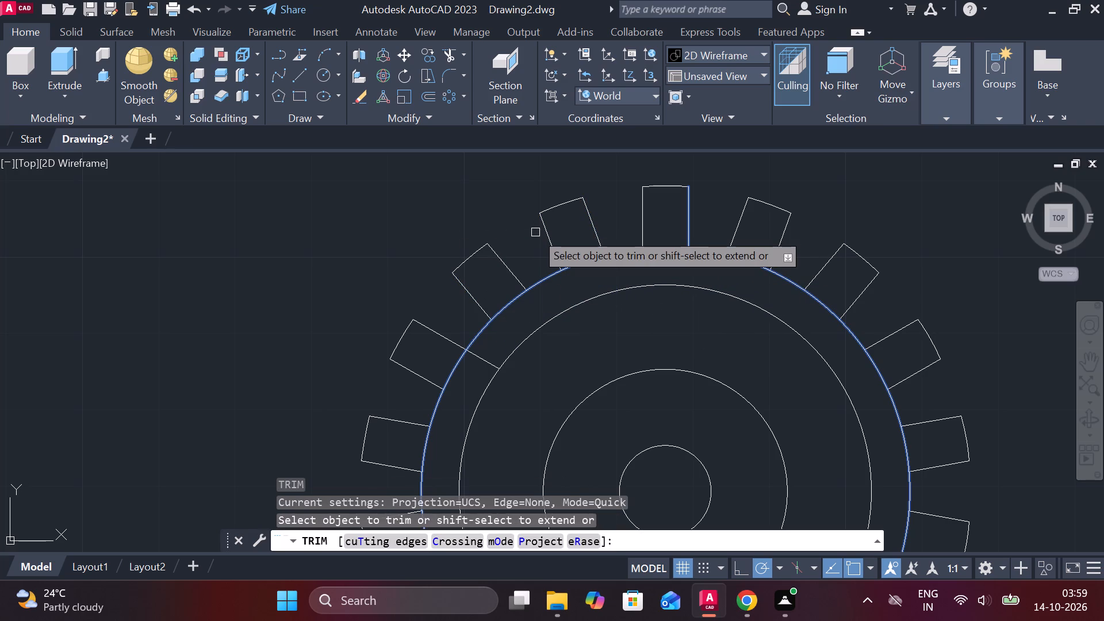
left_click(752, 261)
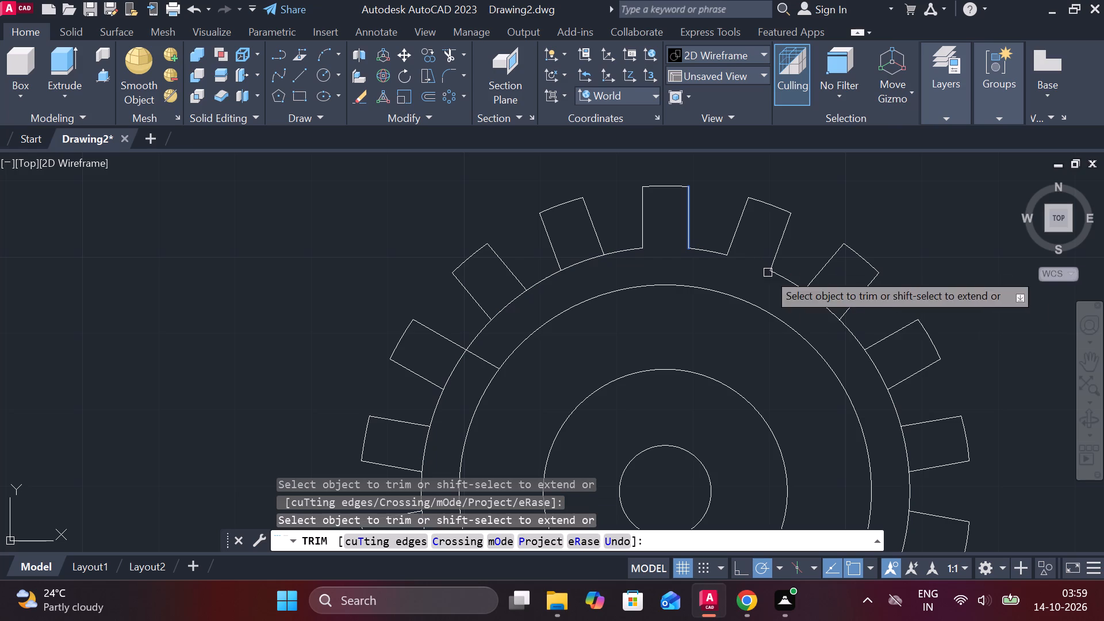
left_click(819, 302)
left_click(875, 371)
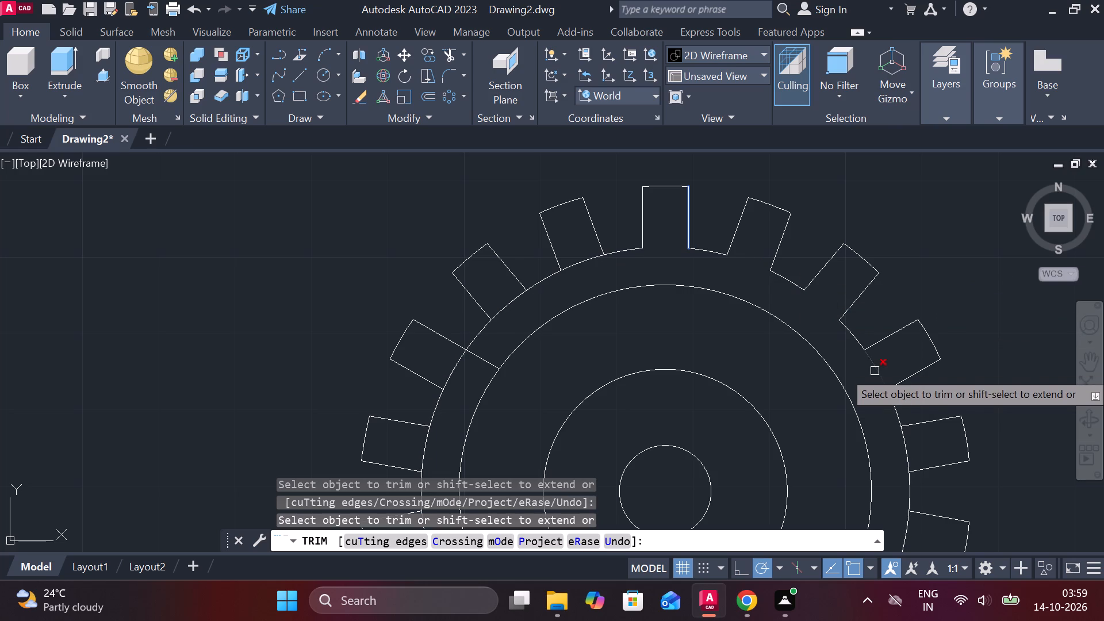
middle_click_drag(874, 383, 792, 258)
left_click(824, 324)
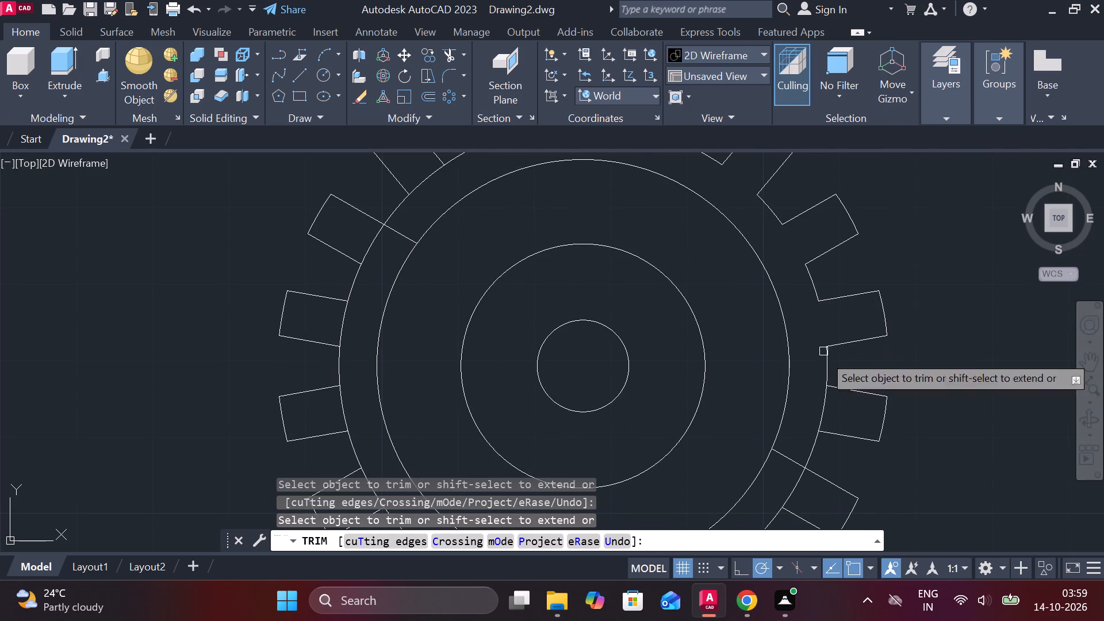
left_click(823, 406)
left_click(783, 455)
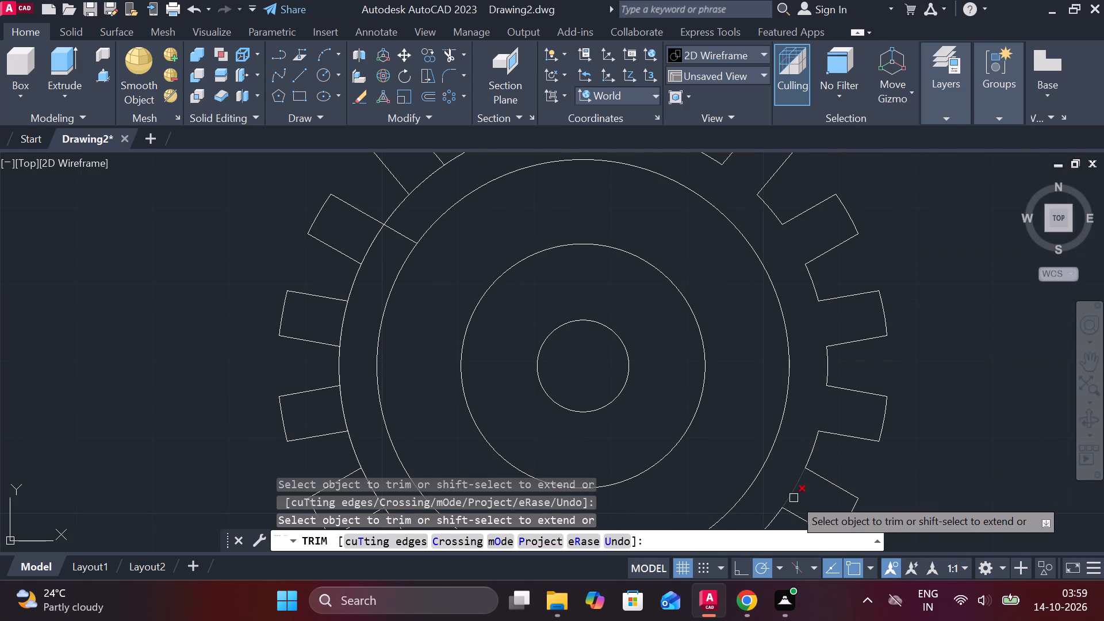
left_click(793, 498)
Trim the root circle inside the next six teeth clockwise: two before the bottom tooth, the bottom tooth and three after it.
middle_click_drag(789, 484, 808, 312)
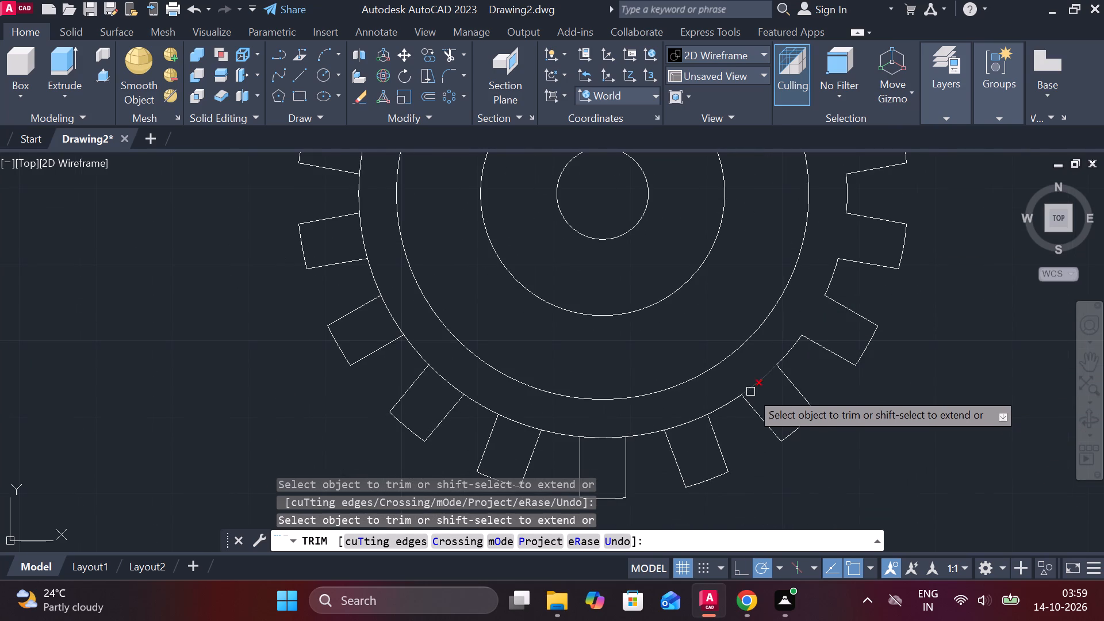
left_click(762, 382)
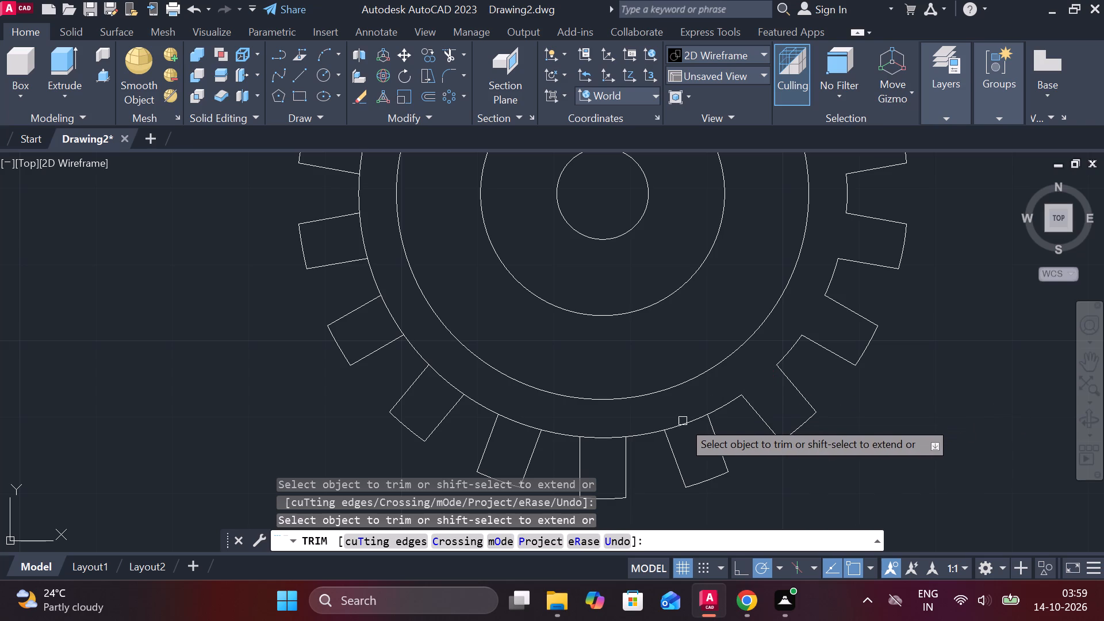
left_click(683, 421)
left_click(604, 439)
left_click(516, 427)
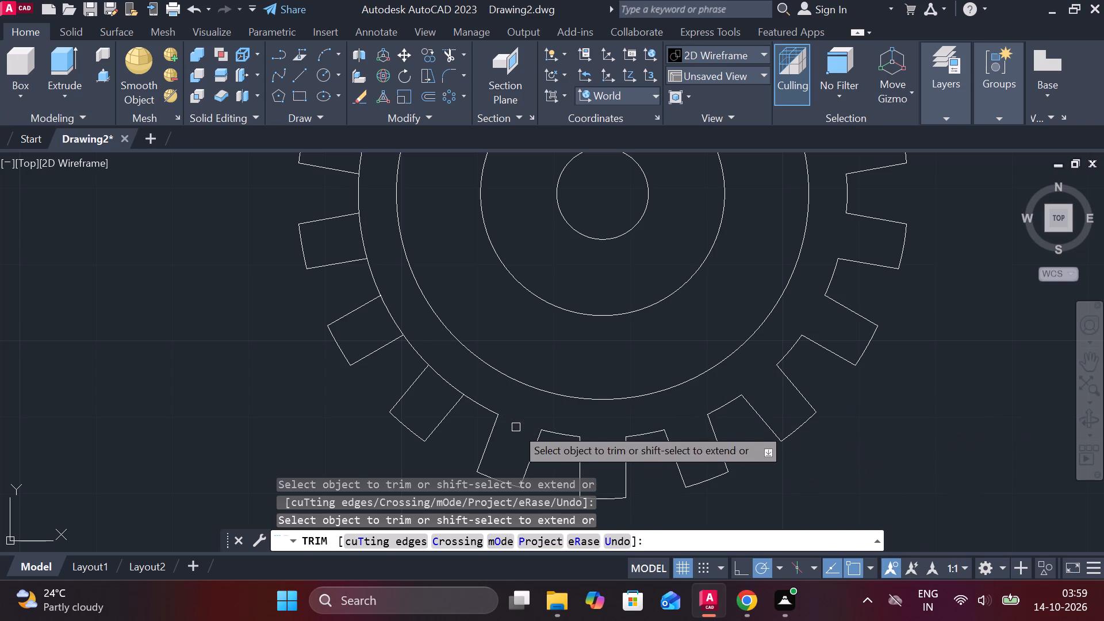
left_click(444, 379)
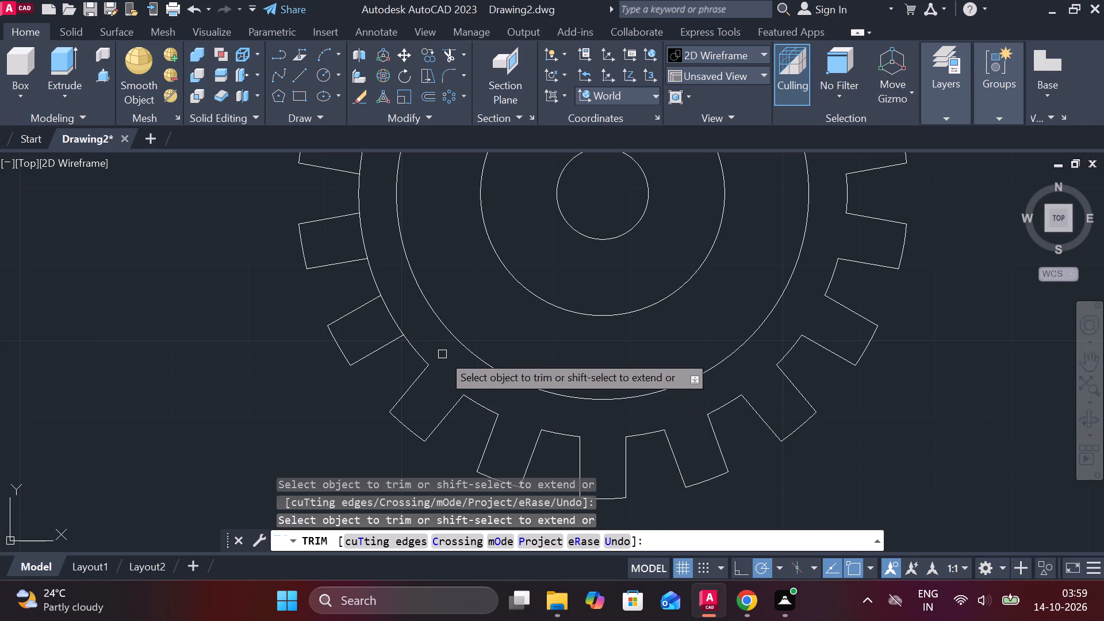
left_click(396, 319)
Trim the root circle inside the five remaining left-hand teeth and the tooth side running inward past it, and end the Trim command.
middle_click_drag(432, 305, 497, 377)
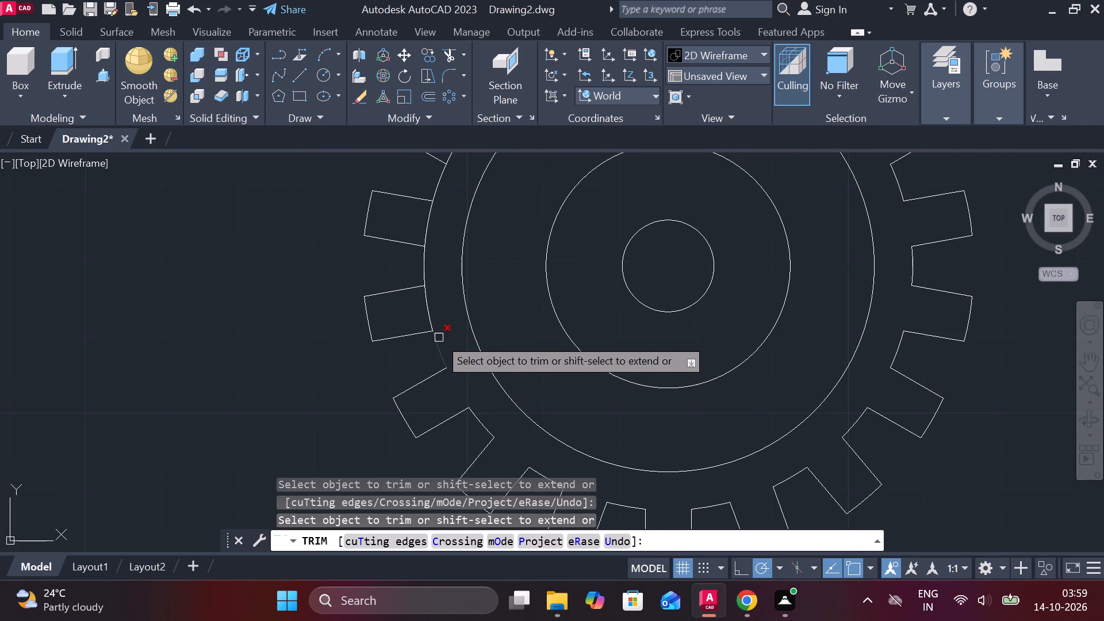
left_click(426, 316)
middle_click_drag(476, 293, 460, 381)
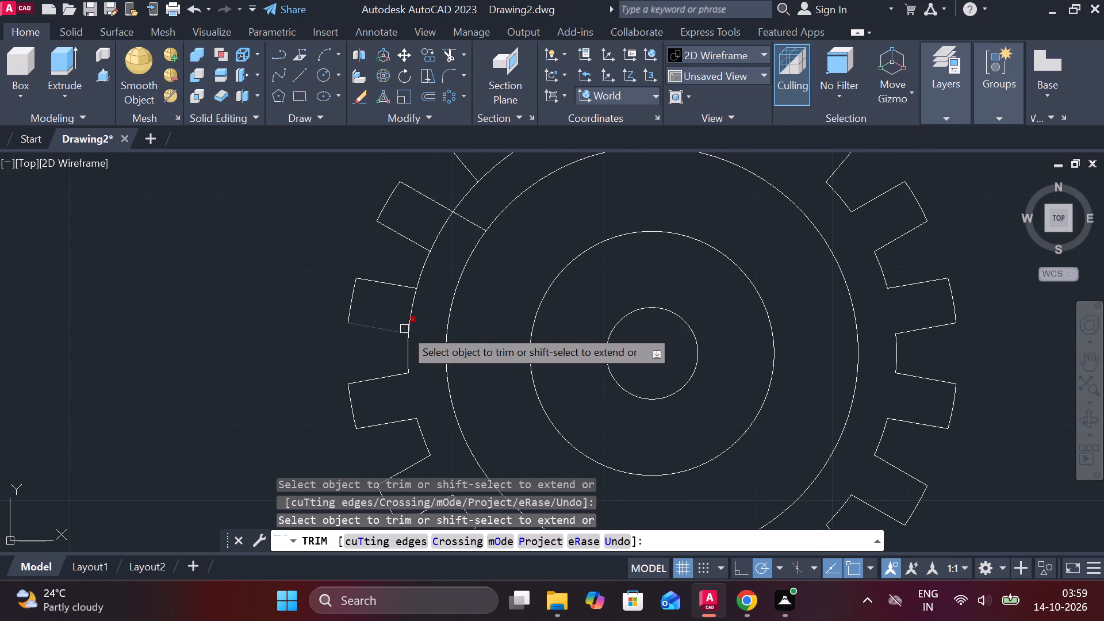
left_click(408, 313)
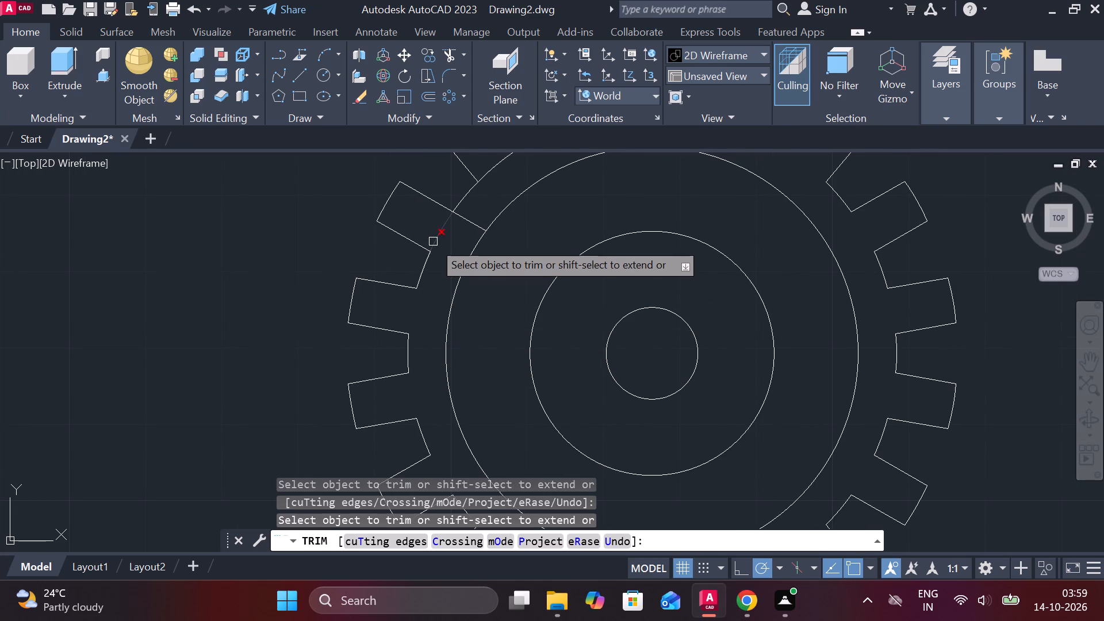
left_click(433, 241)
left_click(465, 223)
middle_click_drag(518, 221, 501, 317)
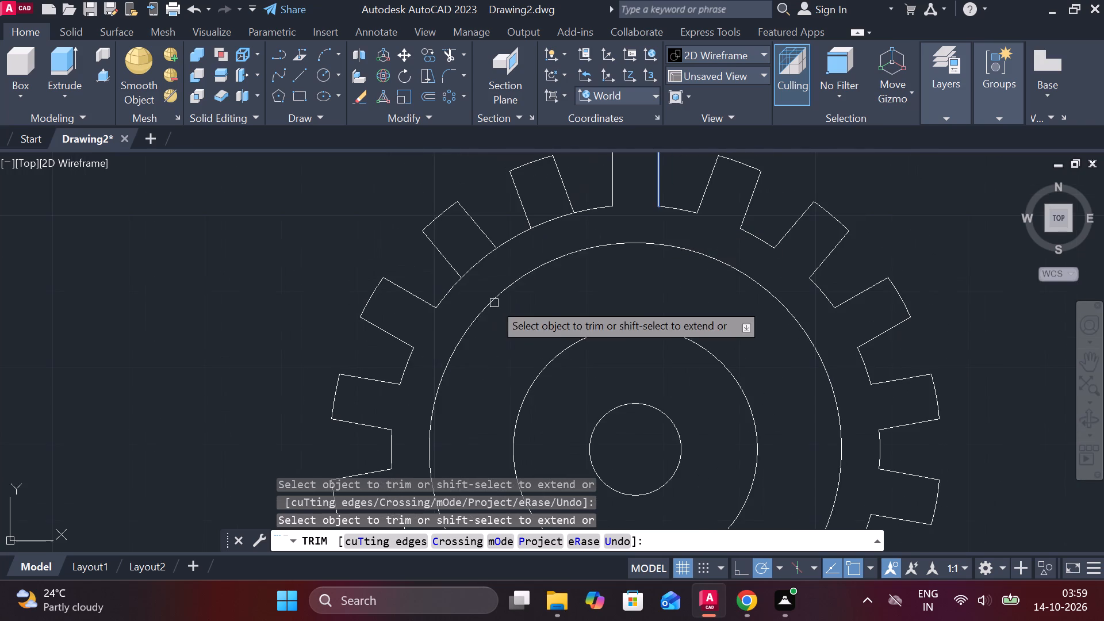
left_click(486, 252)
left_click(550, 221)
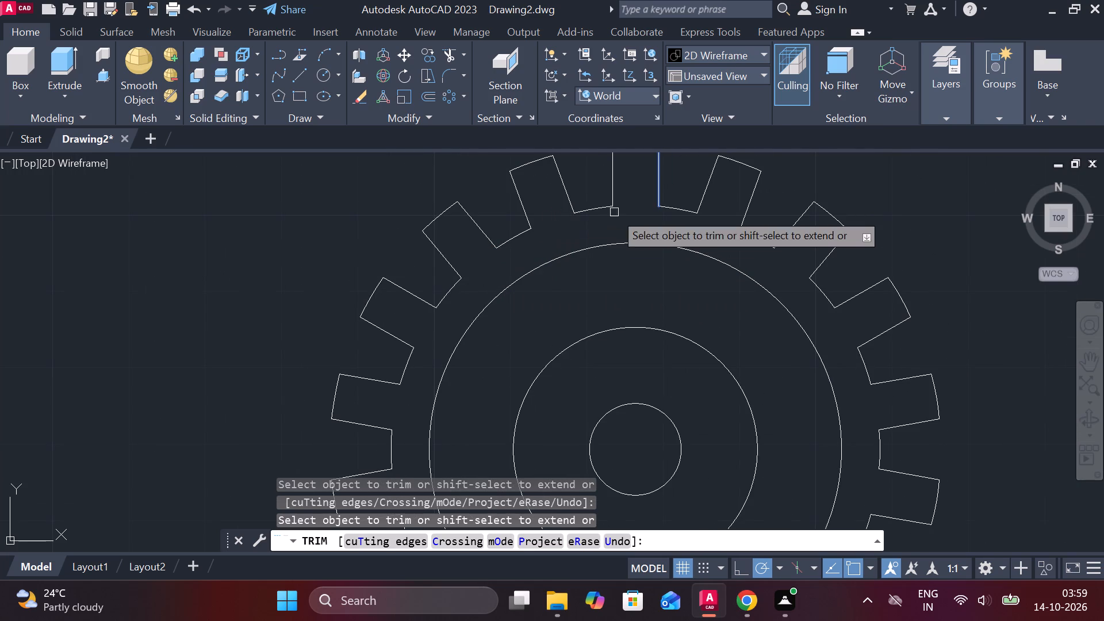
scroll(710, 219, "down", 1)
scroll(891, 289, "down", 1)
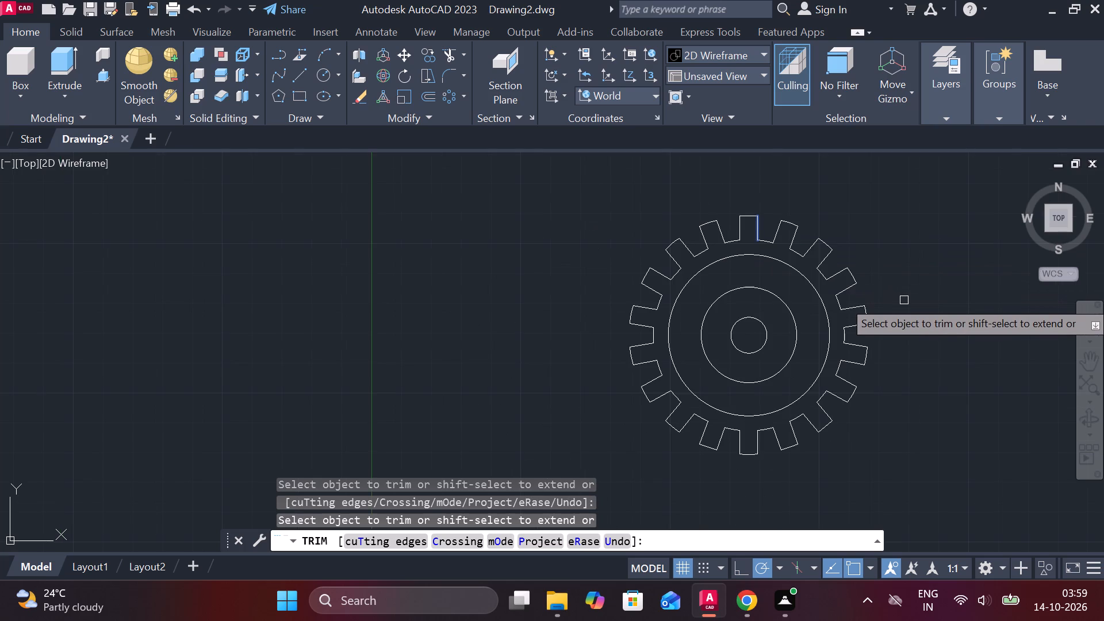
key("Escape")
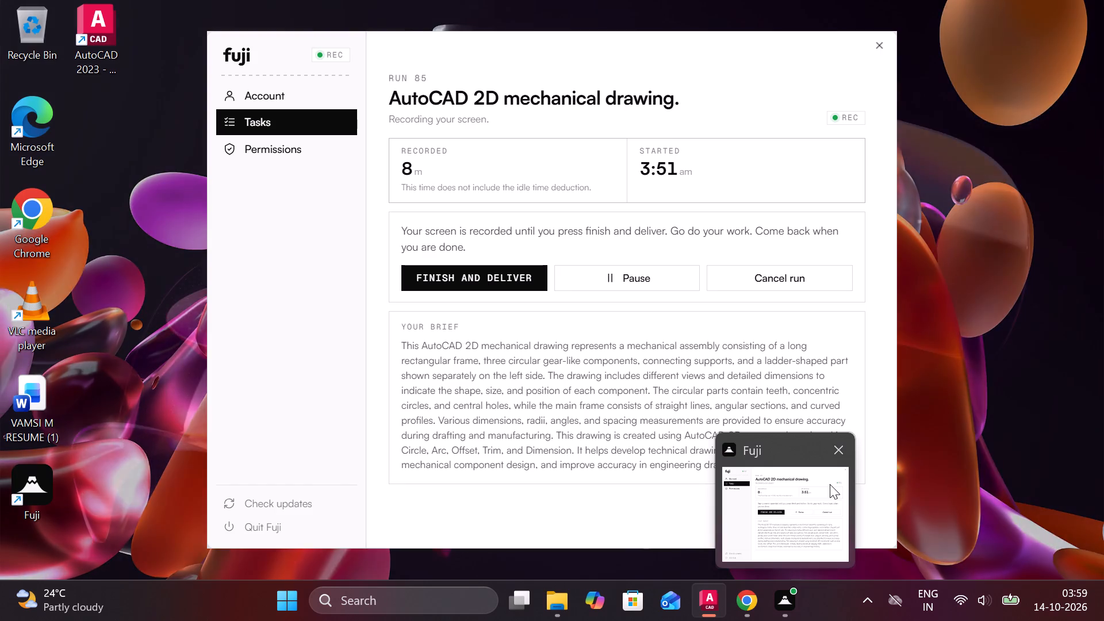
Draw a horizontal line 100 units long from the gear's centre to the right, and end the Line command.
middle_click_drag(872, 343, 701, 333)
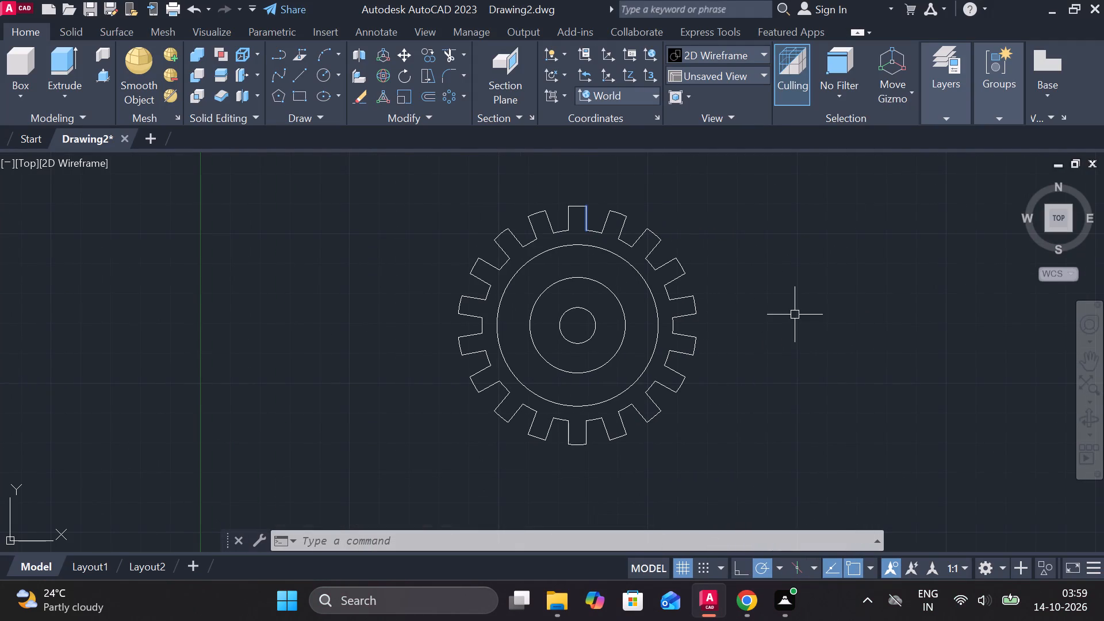
key("l")
key("Return")
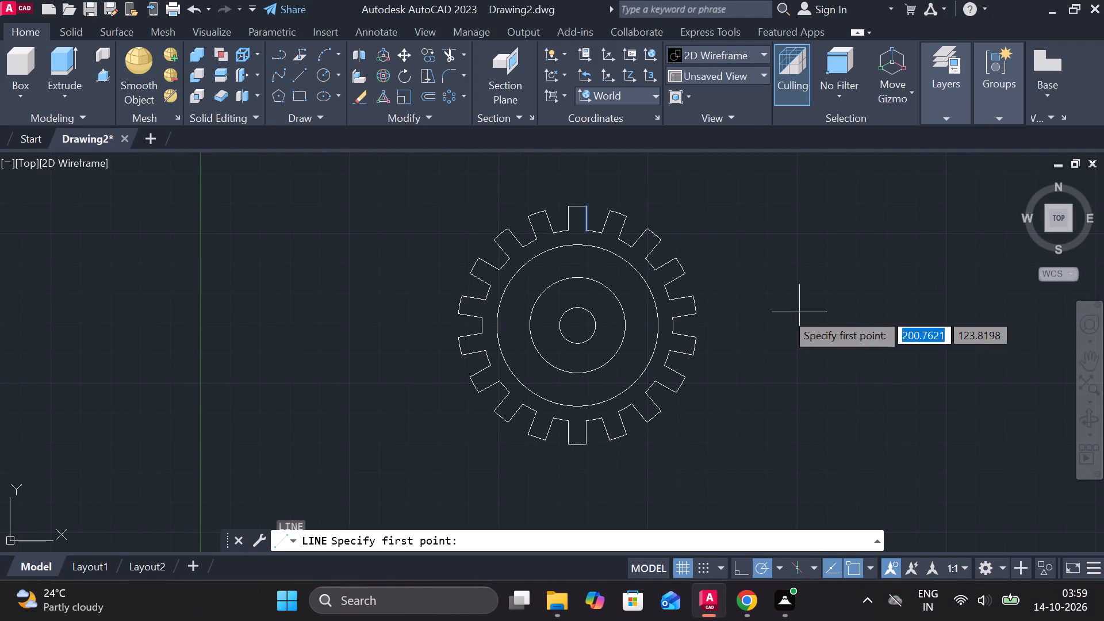
left_click(584, 324)
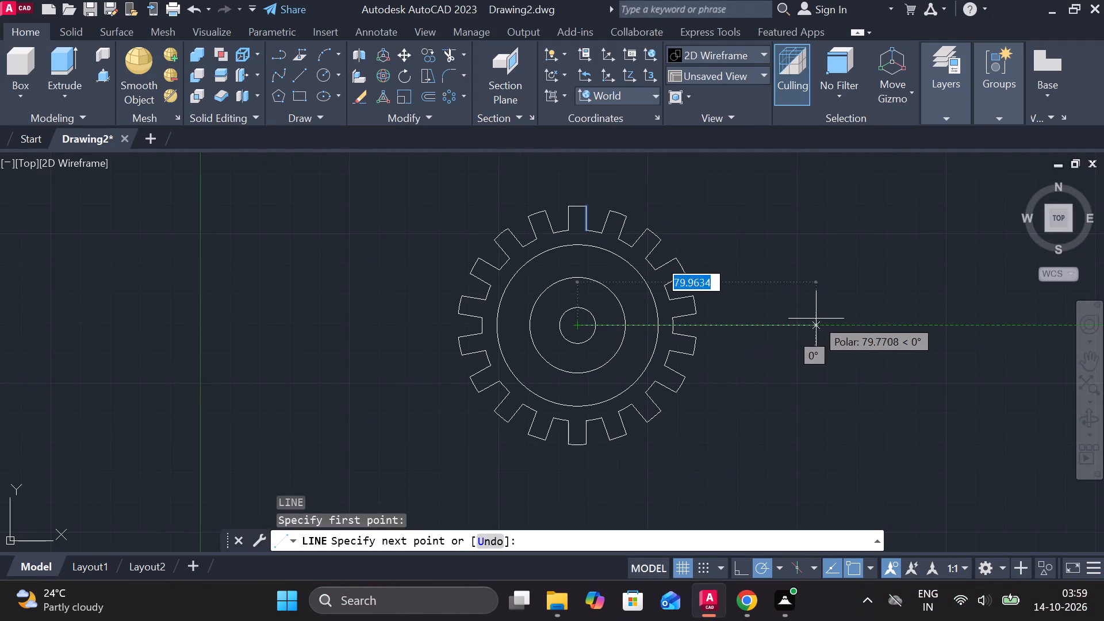
middle_click_drag(834, 323, 770, 323)
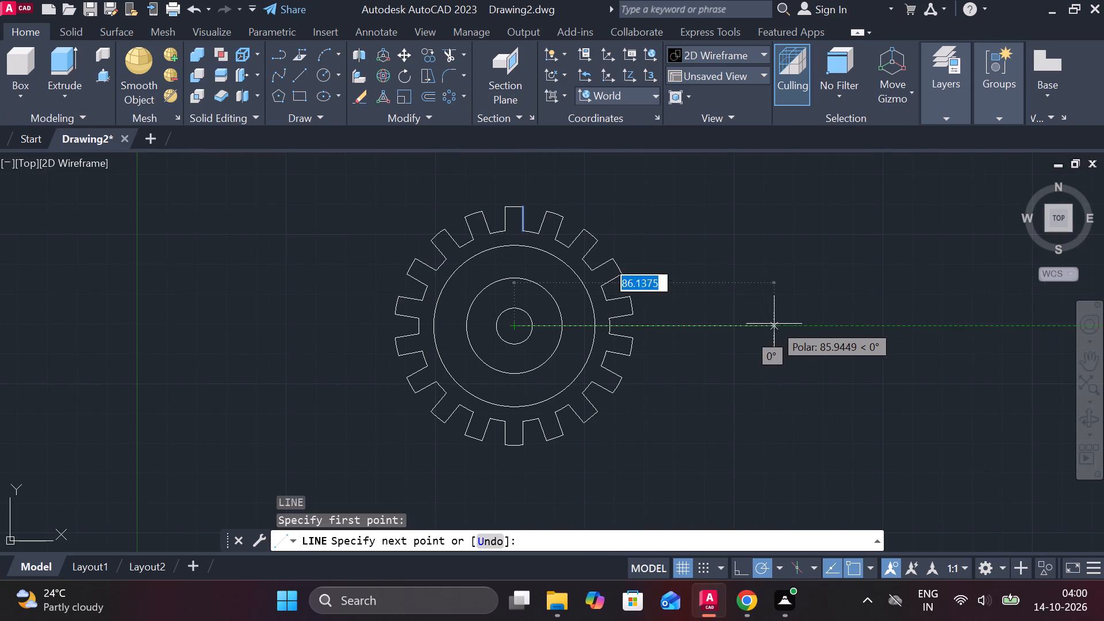
key("1")
type("00")
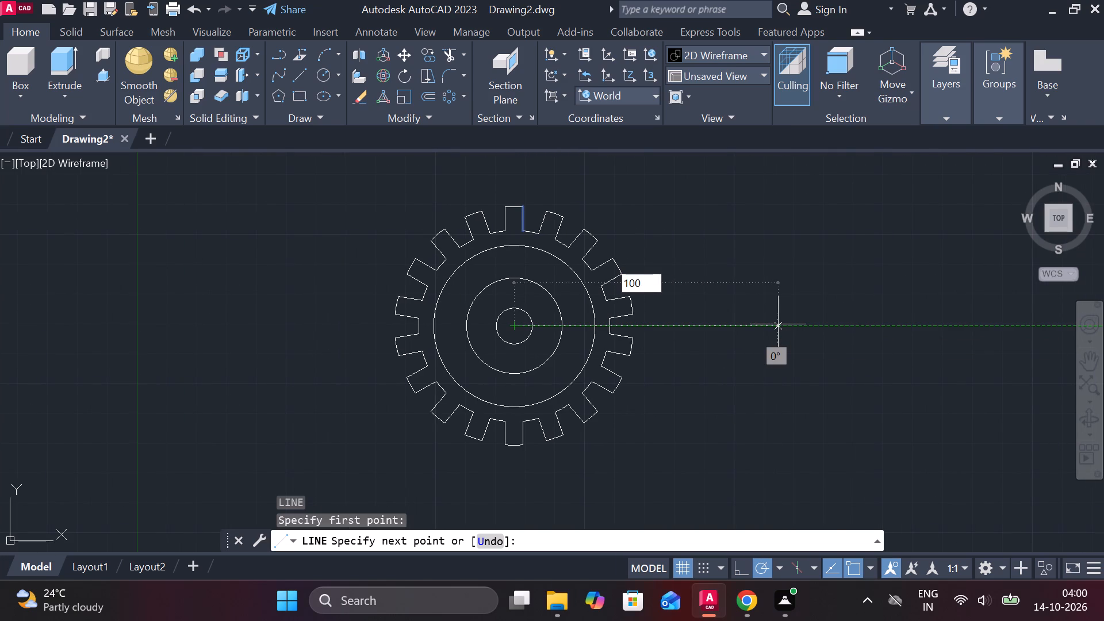
key("Return")
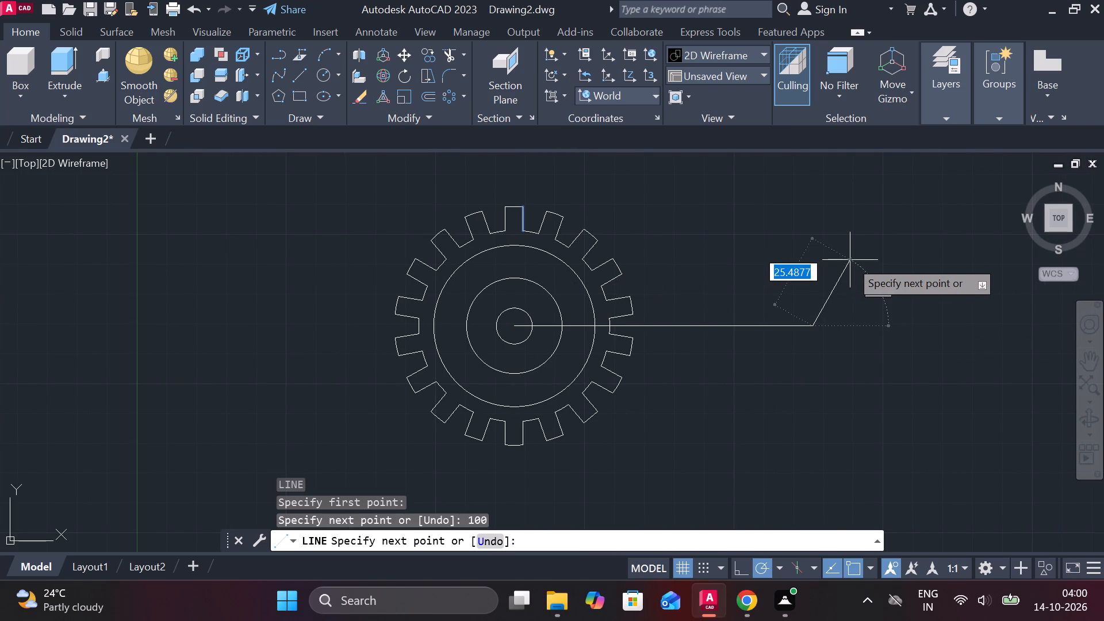
middle_click_drag(835, 268, 773, 270)
key("Escape")
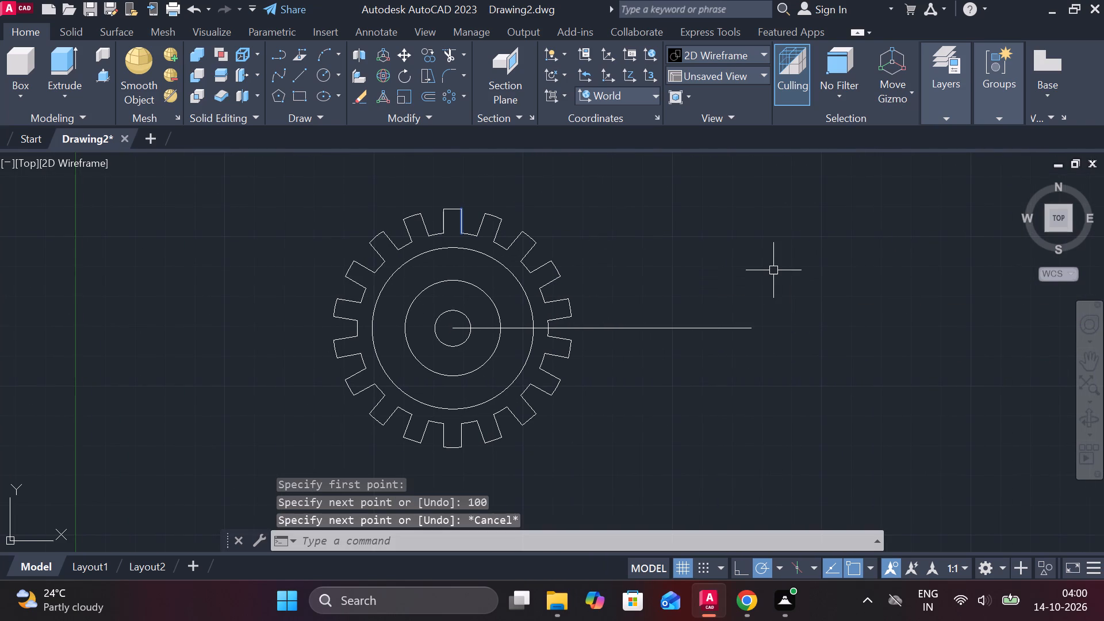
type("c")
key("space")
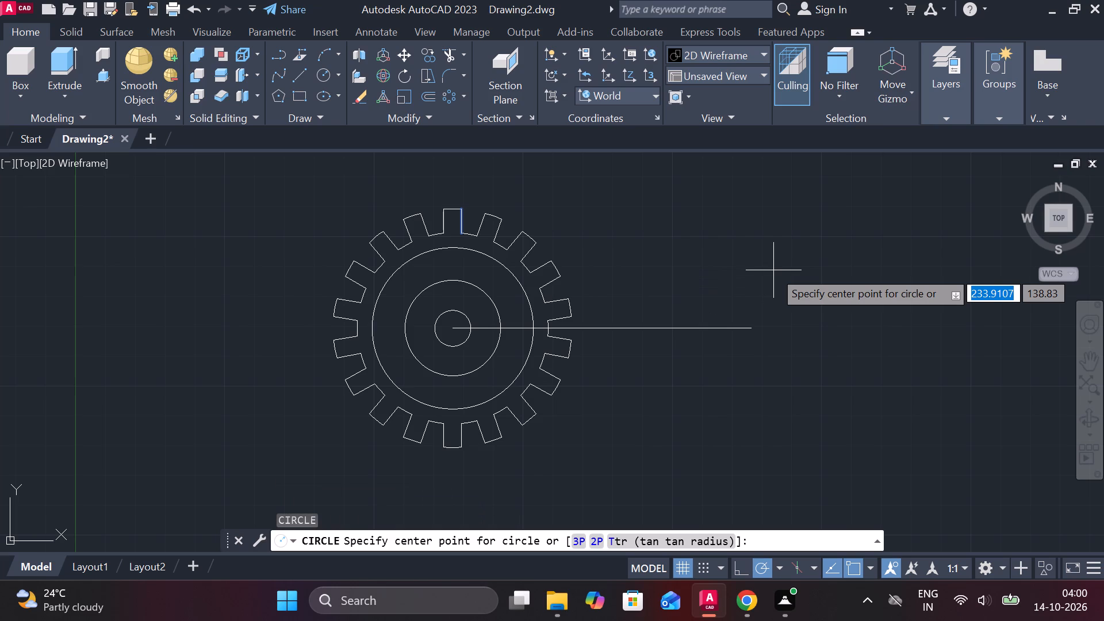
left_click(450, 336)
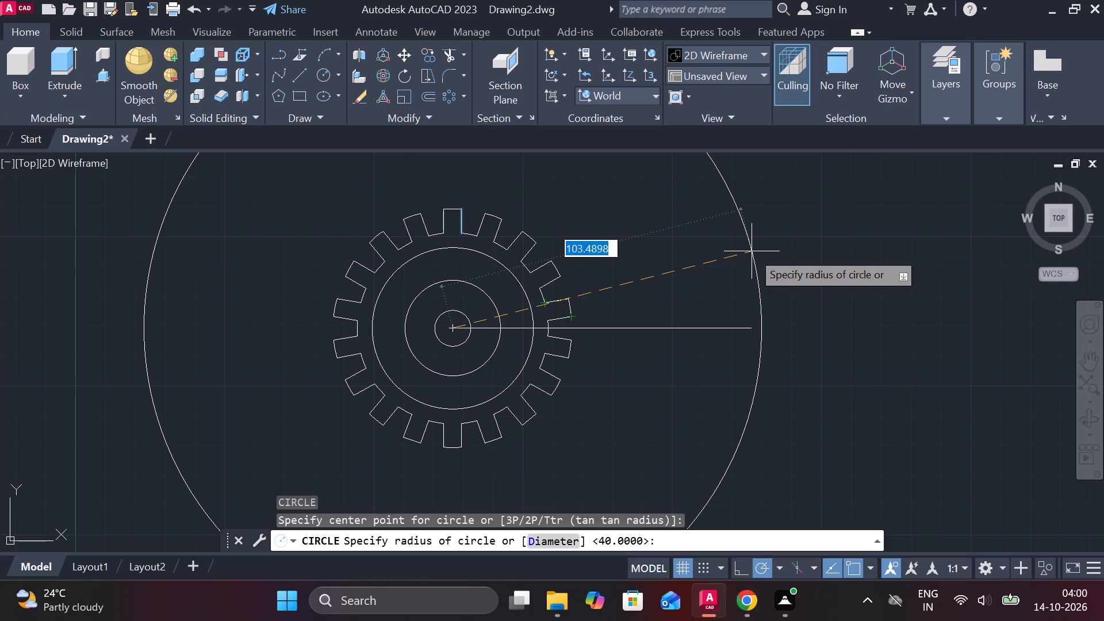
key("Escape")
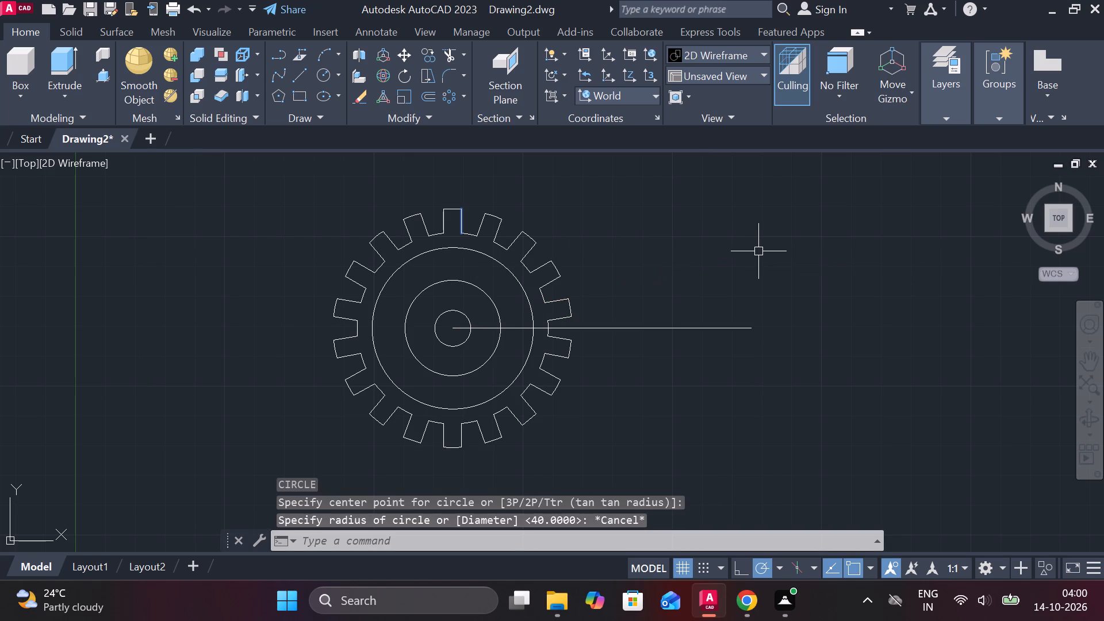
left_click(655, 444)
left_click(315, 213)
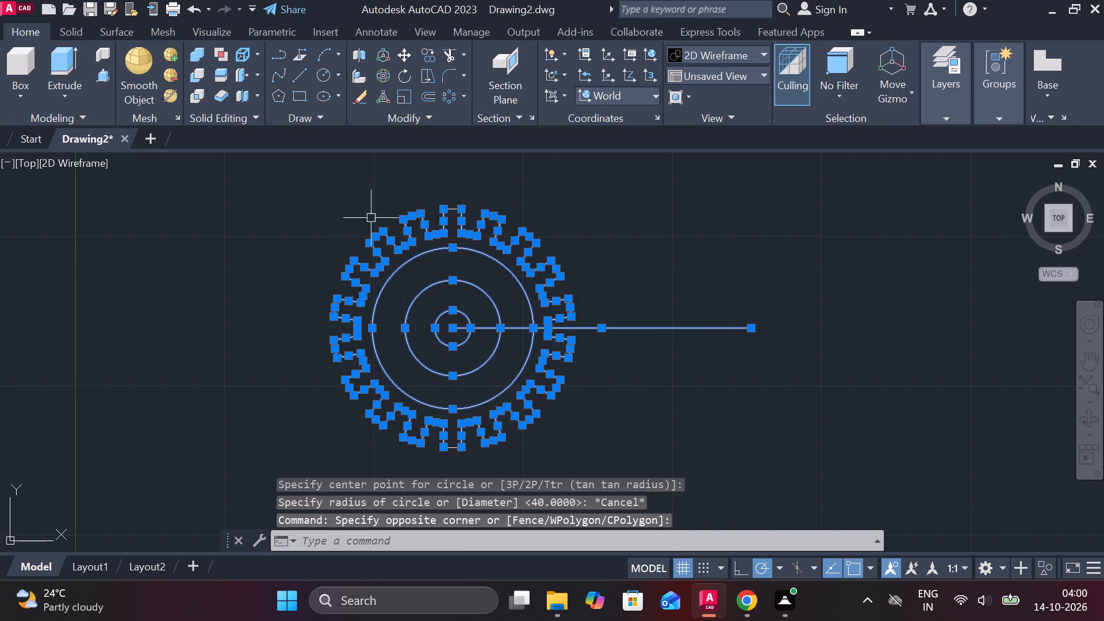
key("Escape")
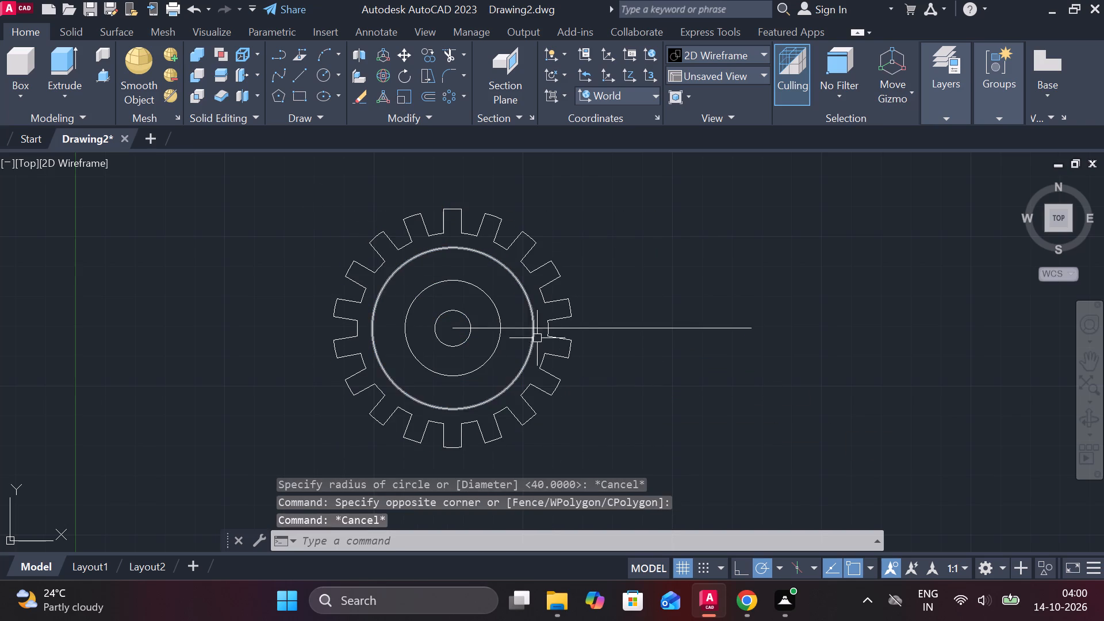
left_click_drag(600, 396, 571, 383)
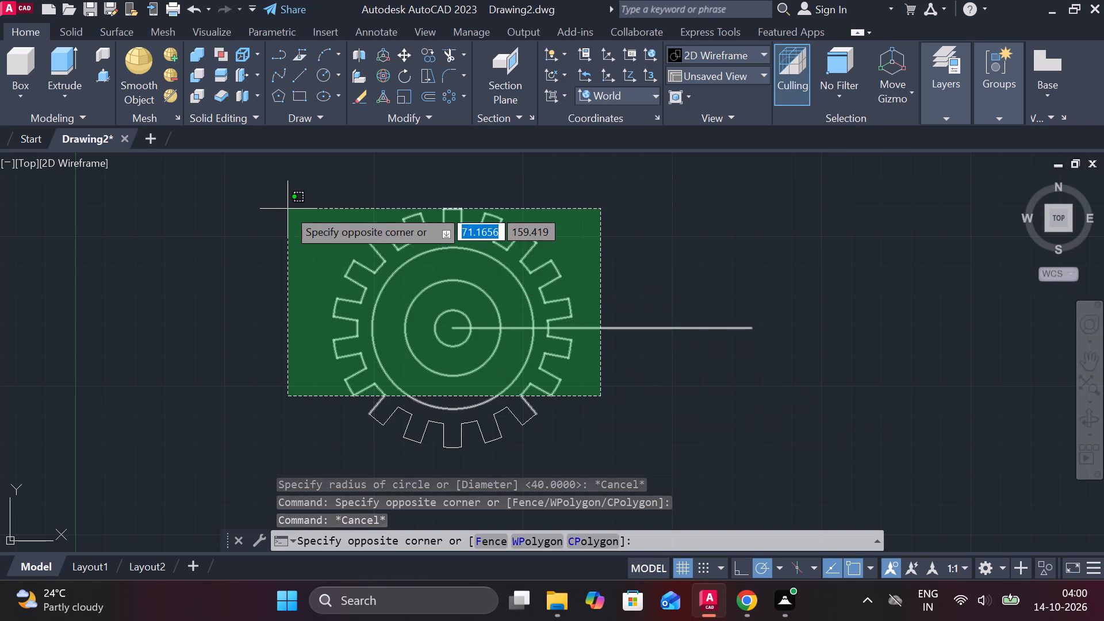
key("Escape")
Draw a circle of radius 32 centred on the free end of the 100-unit horizontal line.
scroll(306, 233, "down", 1)
scroll(347, 257, "up", 1)
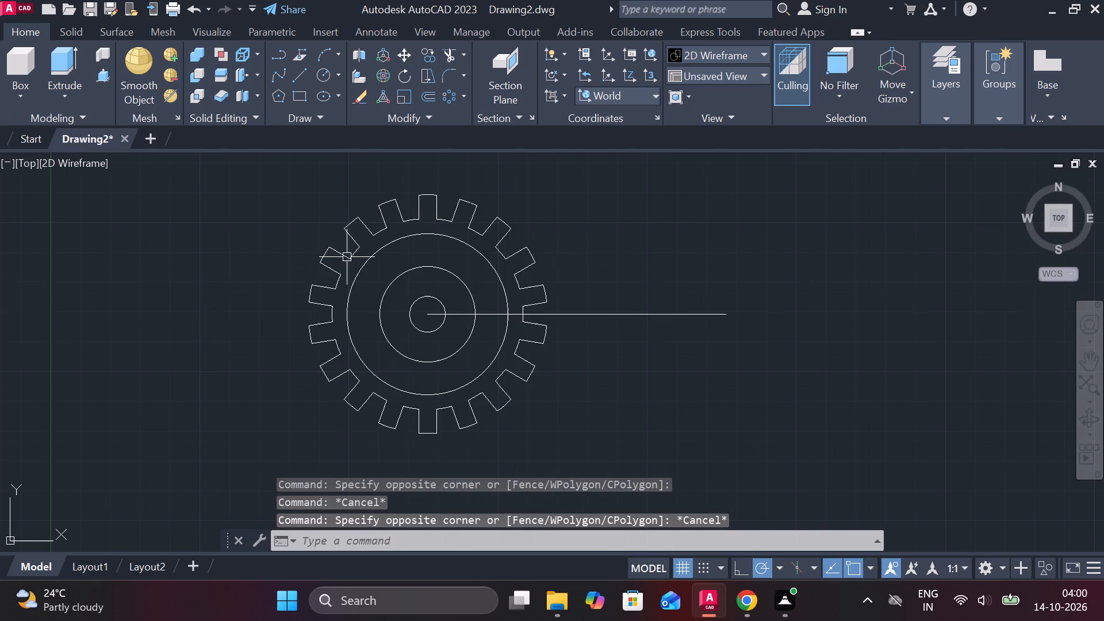
middle_click_drag(688, 329, 662, 329)
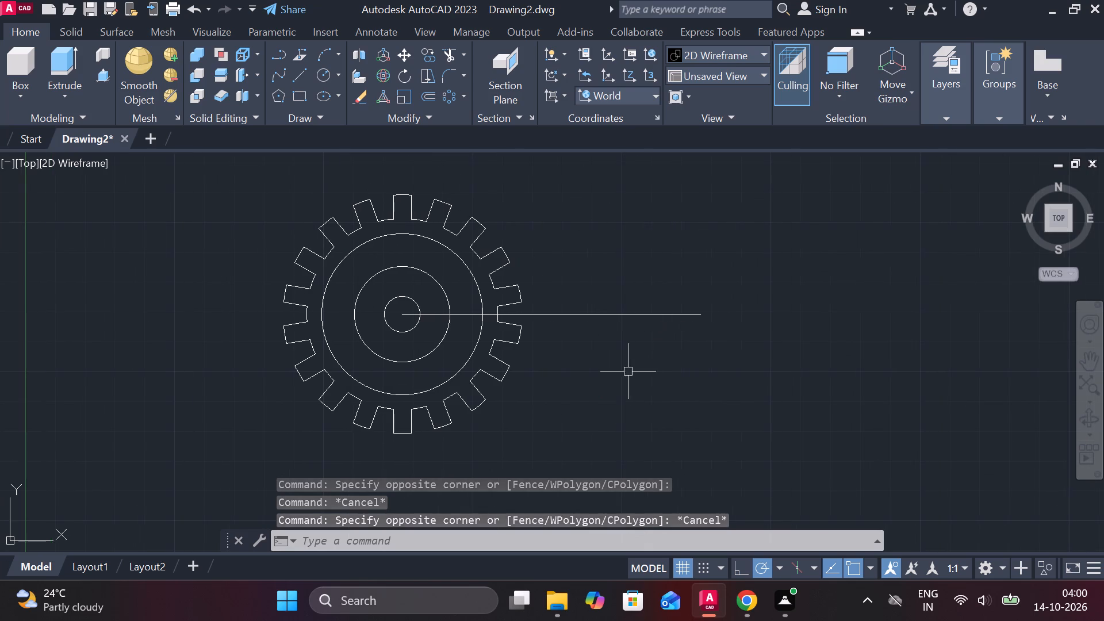
scroll(538, 416, "down", 1)
middle_click_drag(492, 421, 527, 401)
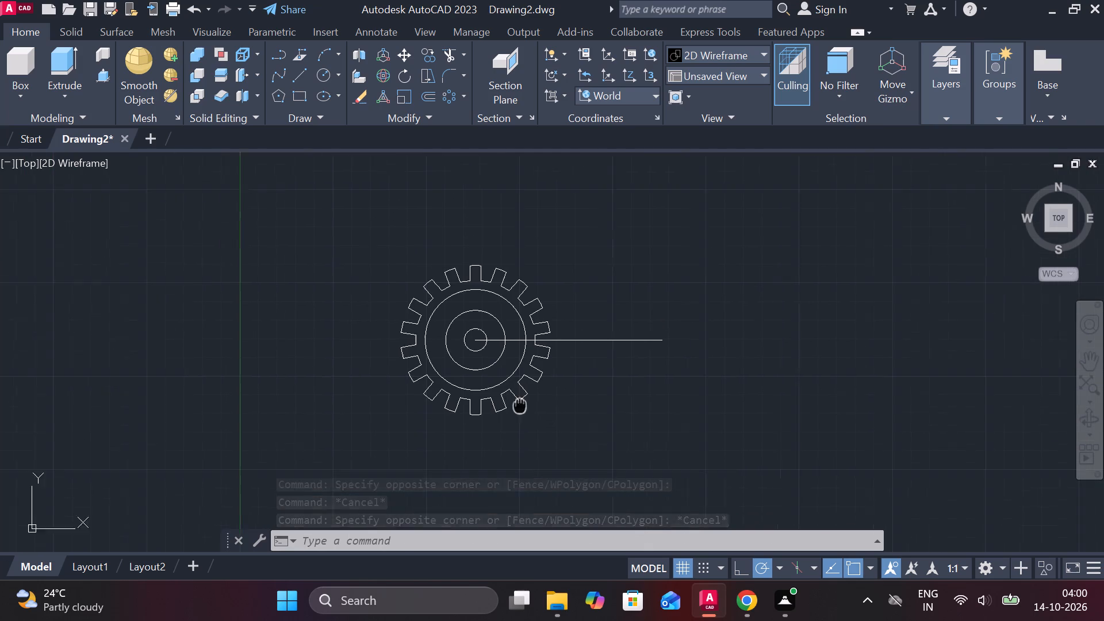
middle_click_drag(527, 401, 535, 399)
scroll(701, 352, "up", 2)
middle_click_drag(723, 335, 628, 348)
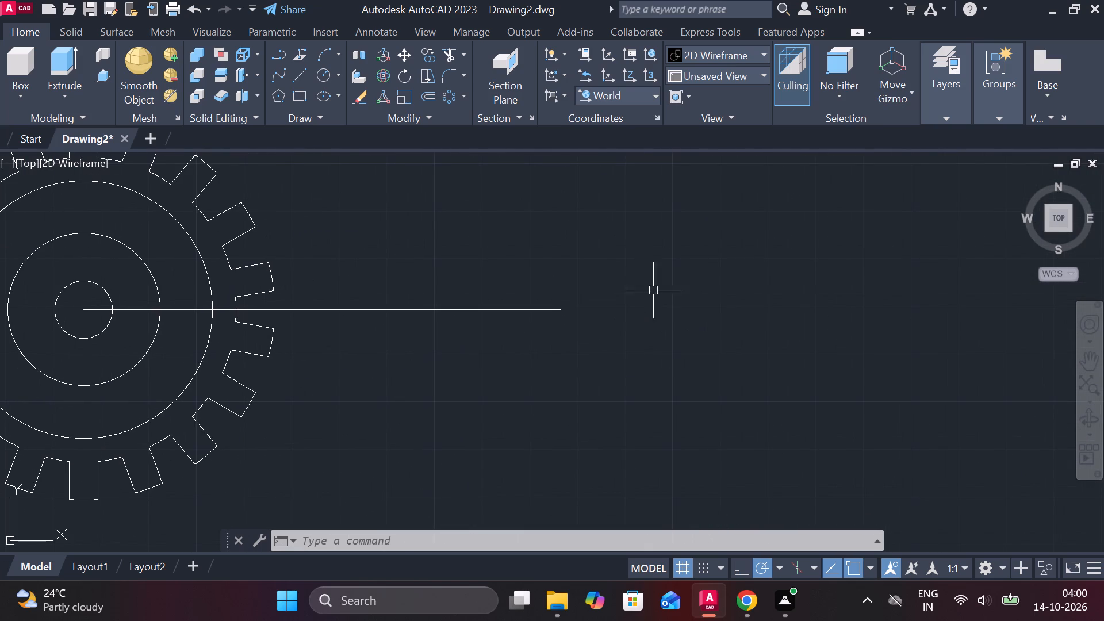
type("c")
key("space")
left_click(565, 313)
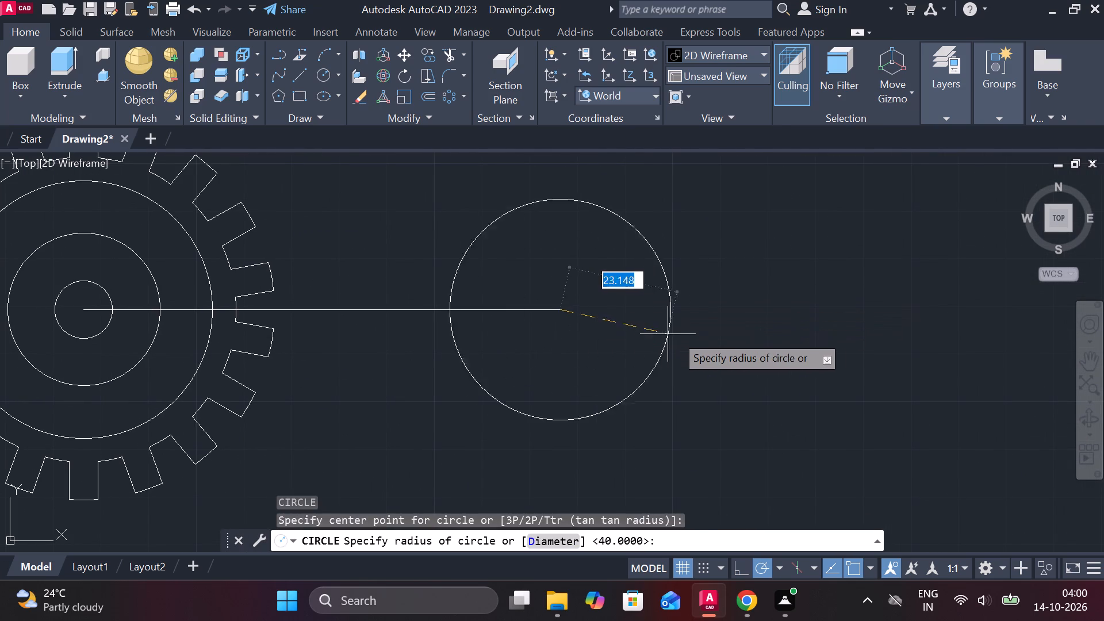
type("32")
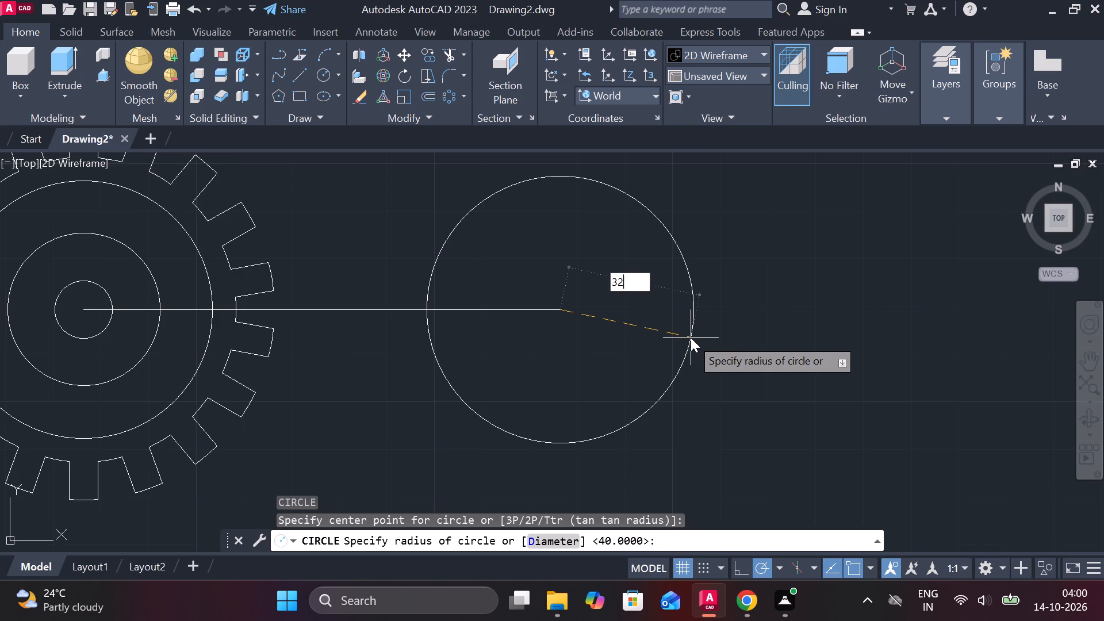
key("space")
Draw a concentric circle of radius 27 inside the 32-radius circle.
key("space")
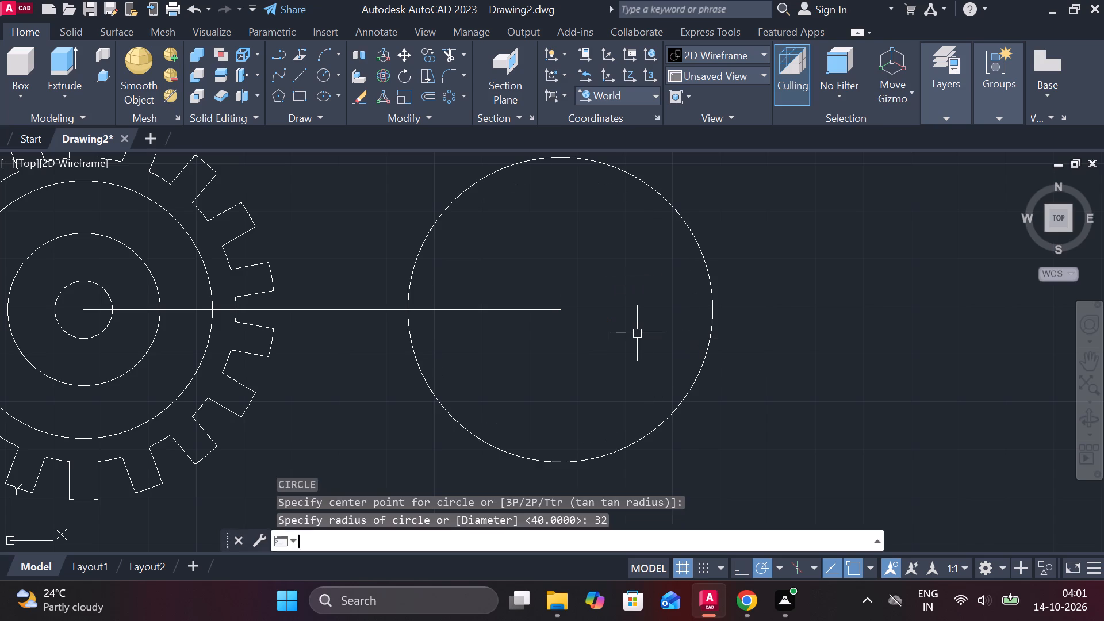
left_click(559, 314)
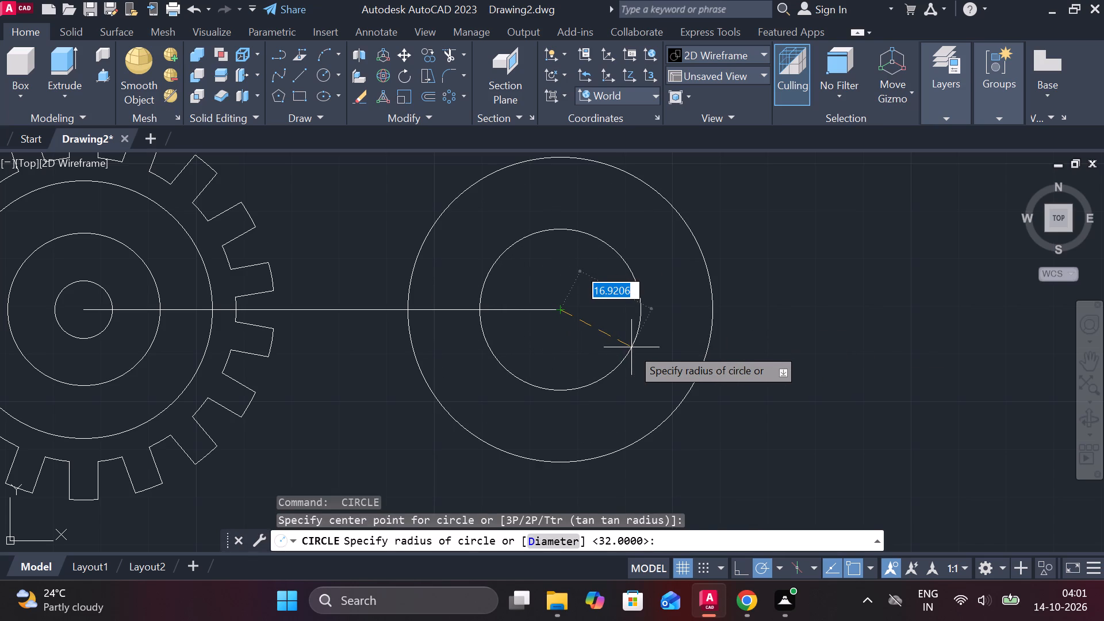
type("27")
key("space")
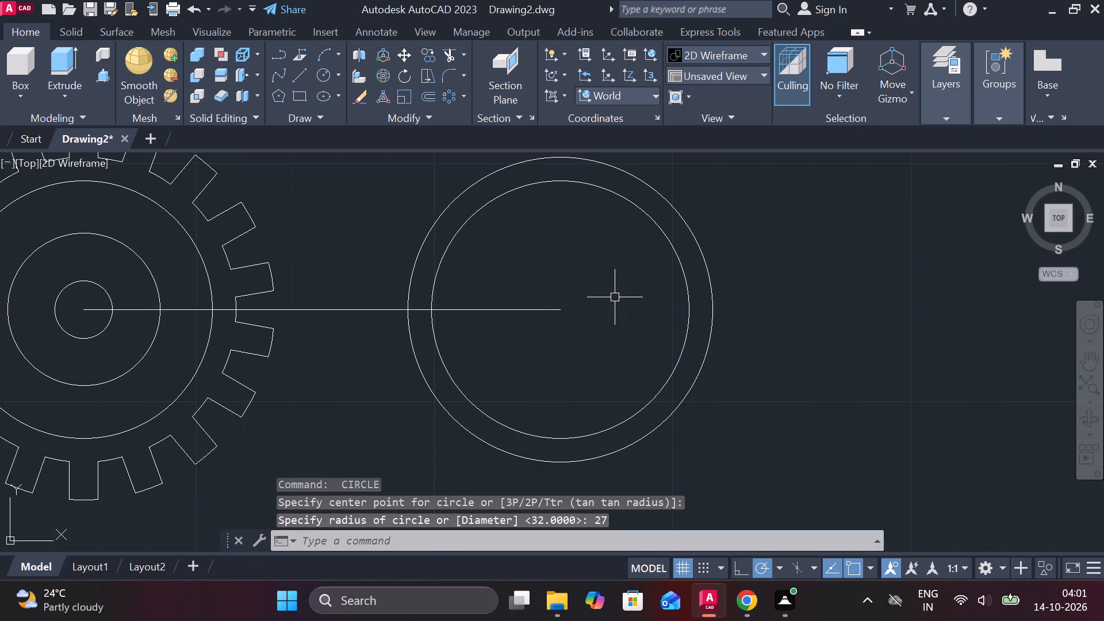
Draw a vertical line from the top of the 27-radius circle upward past the outer circle, and end the Line command.
middle_click_drag(612, 294, 652, 375)
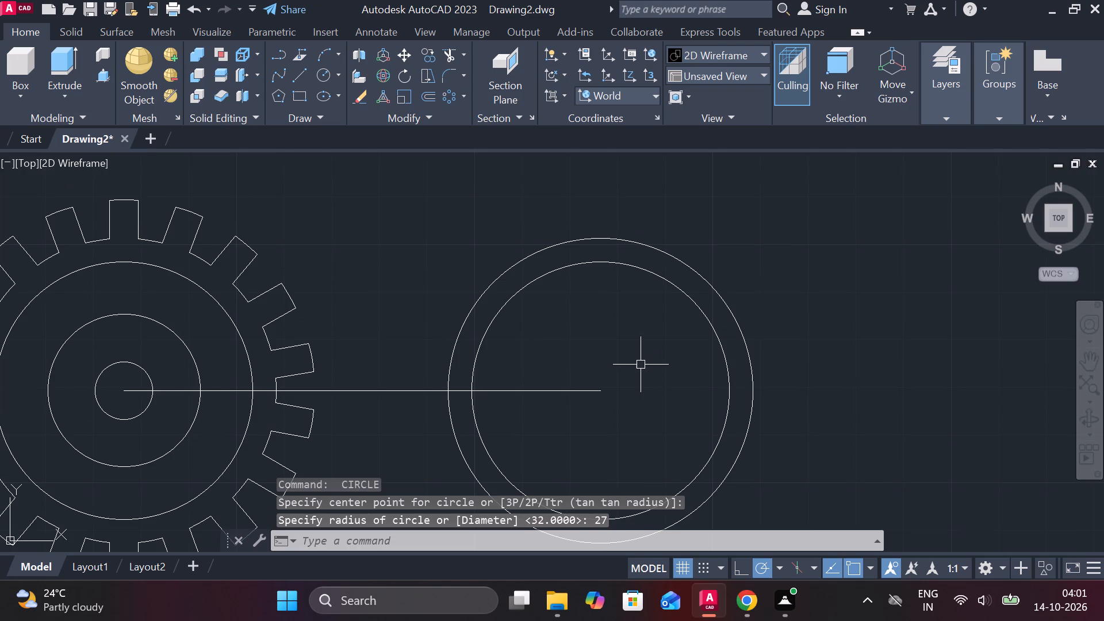
key("l")
key("Return")
left_click(604, 260)
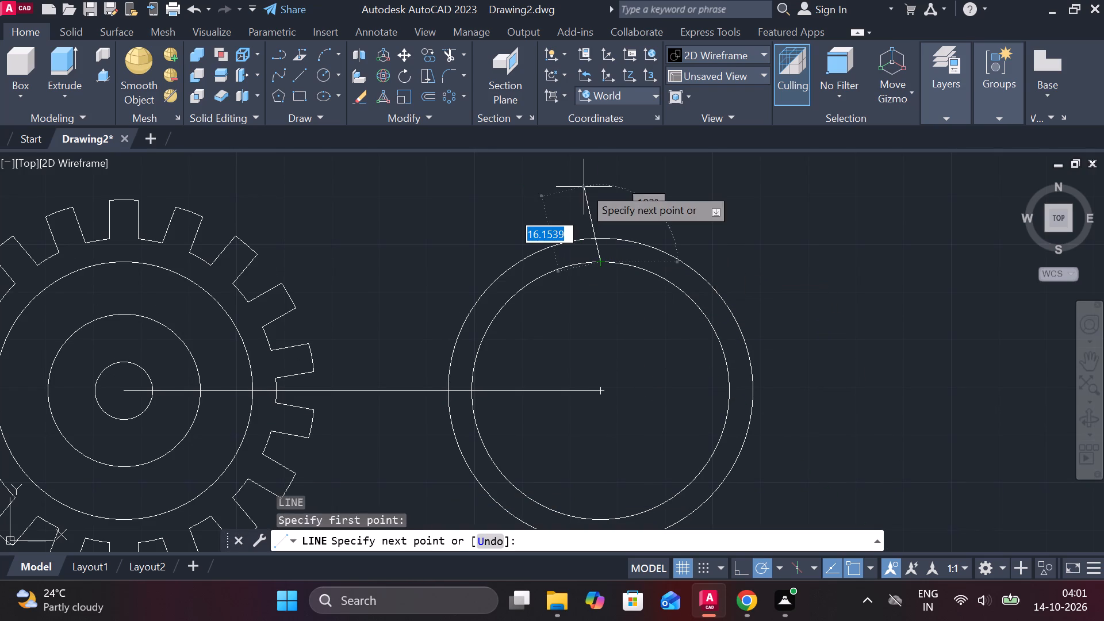
left_click(591, 190)
key("Escape")
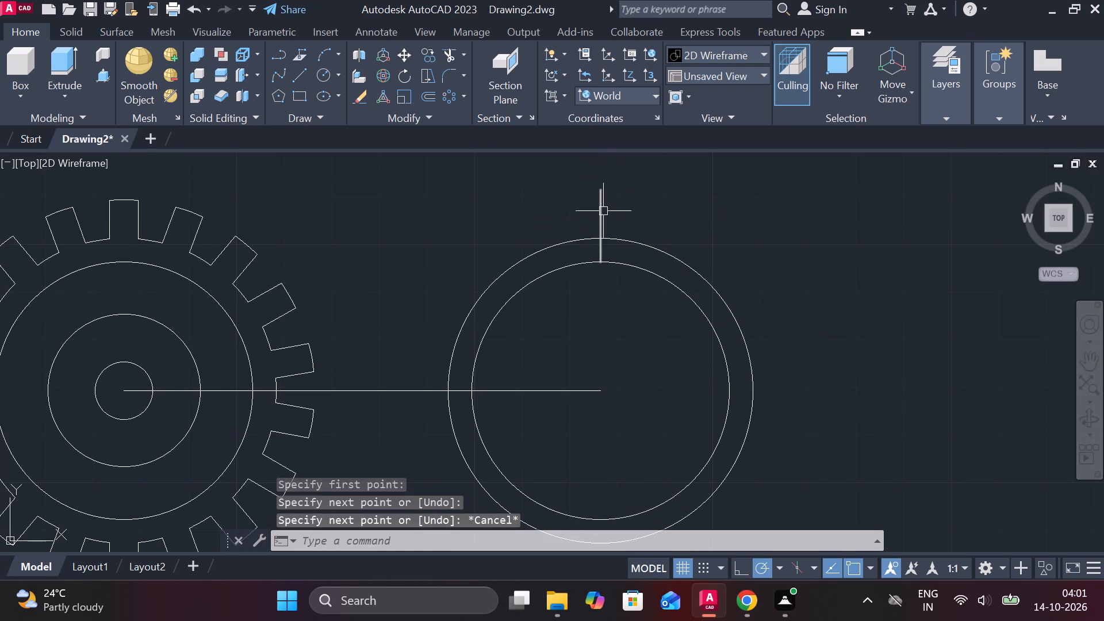
Offset the short vertical line by 3 units to each side, and end the Offset command.
left_click(602, 212)
key("o")
key("Return")
key("Return")
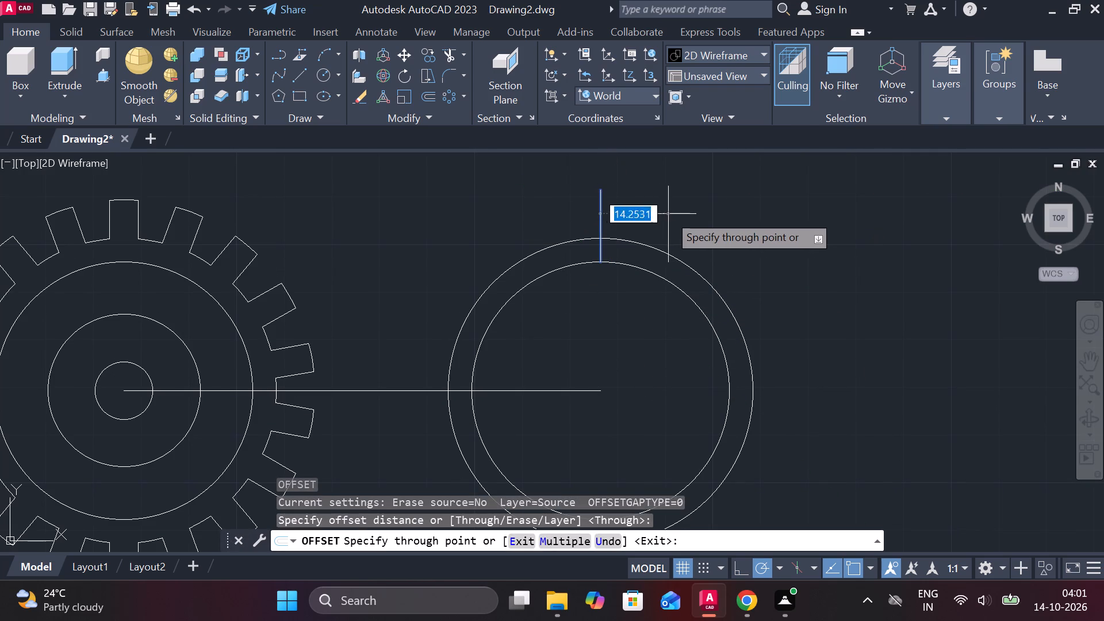
key("3")
key("Return")
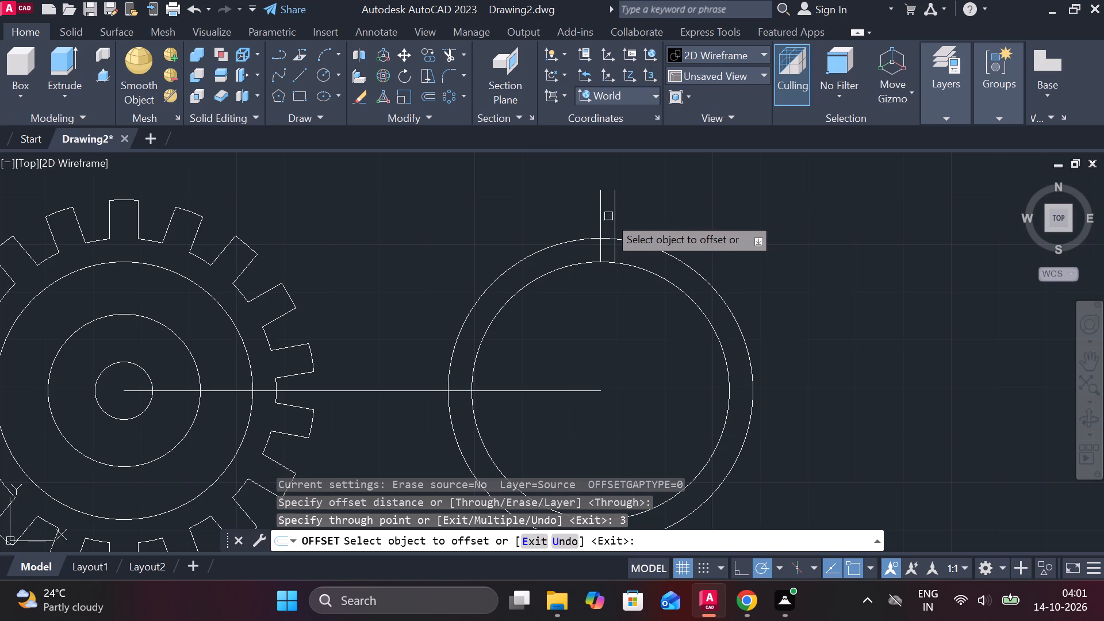
left_click(602, 213)
key("3")
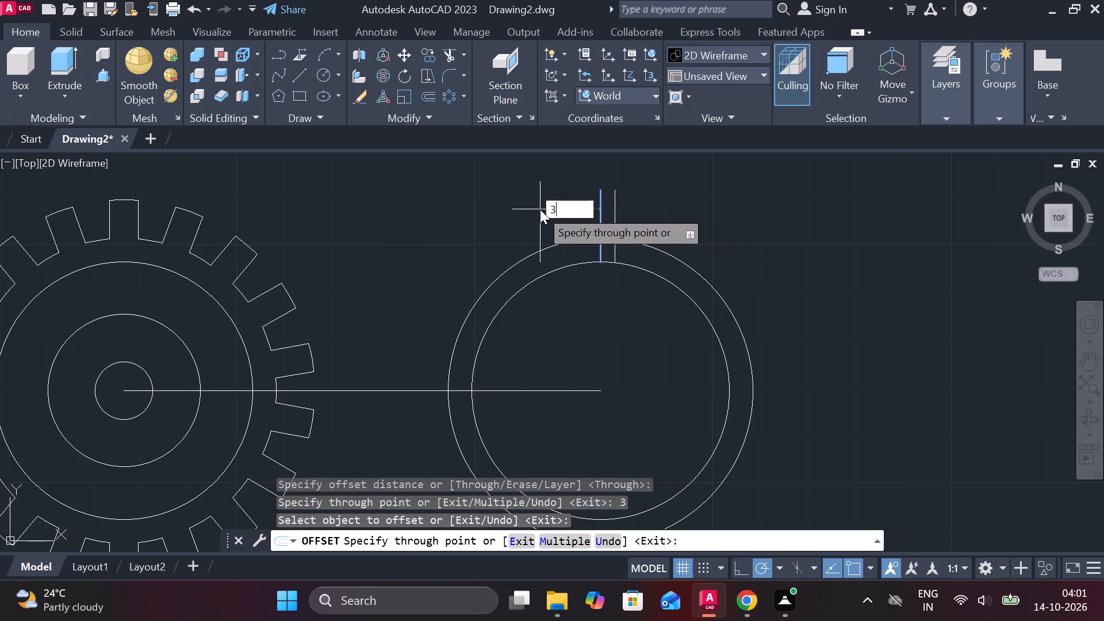
key("Return")
middle_click_drag(681, 210, 709, 223)
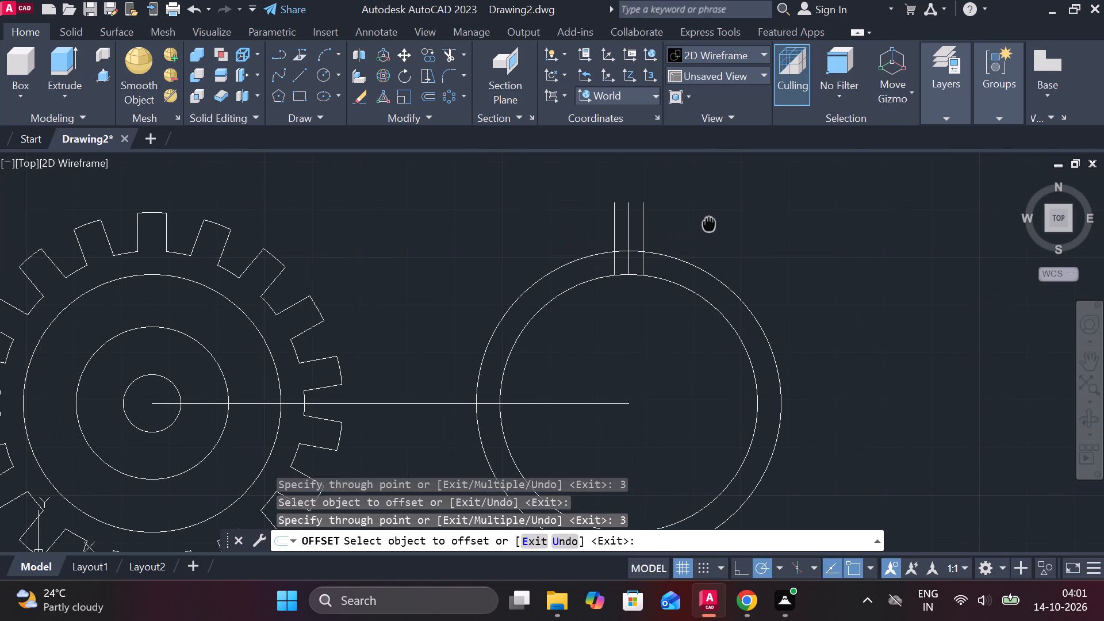
key("Escape")
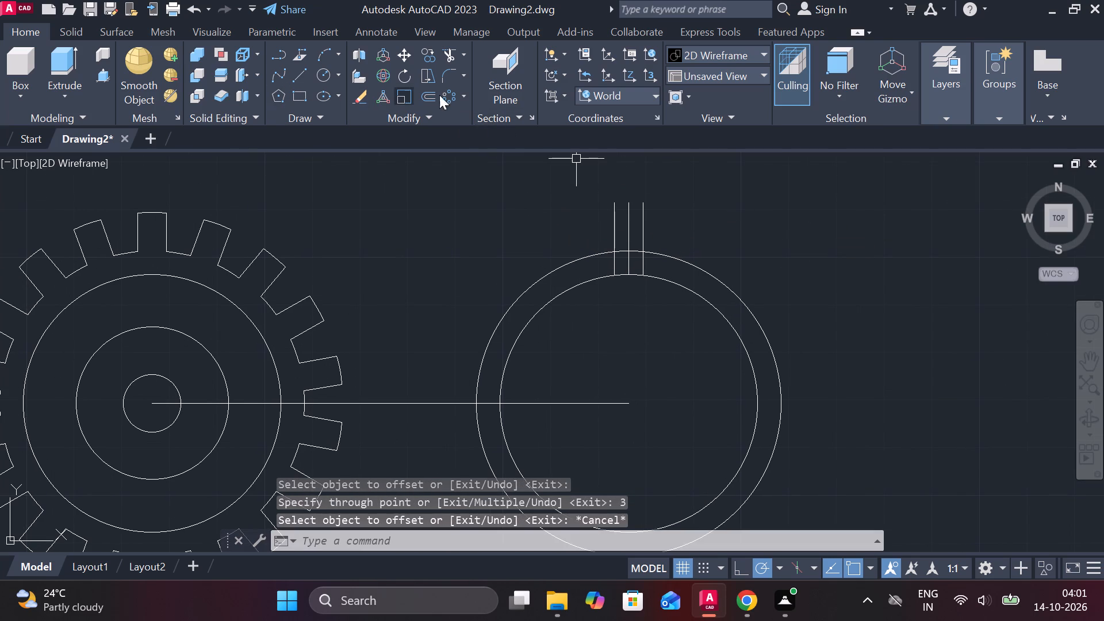
Trim the parts of the three vertical lines above the 32-radius circle, and end the Trim command.
left_click(455, 95)
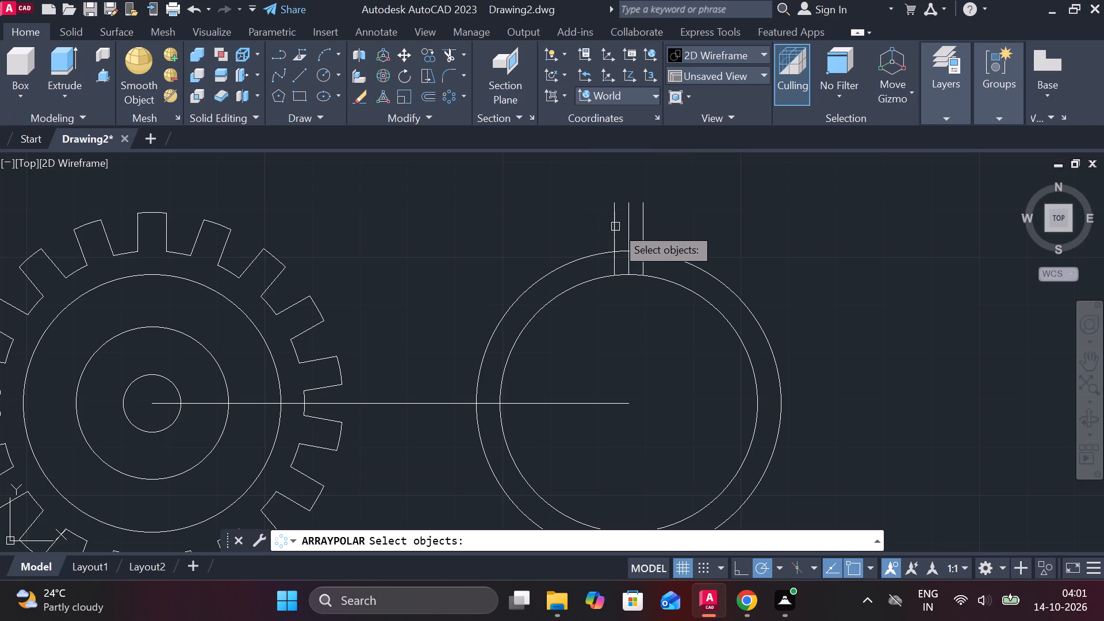
key("Escape")
type("tr")
key("space")
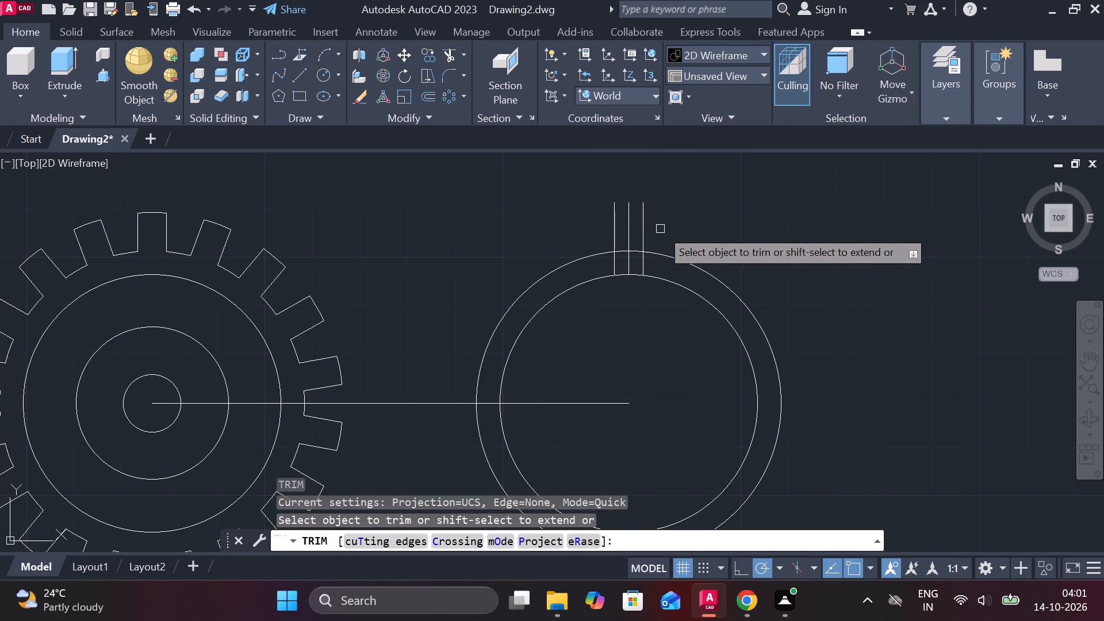
left_click_drag(664, 229, 601, 219)
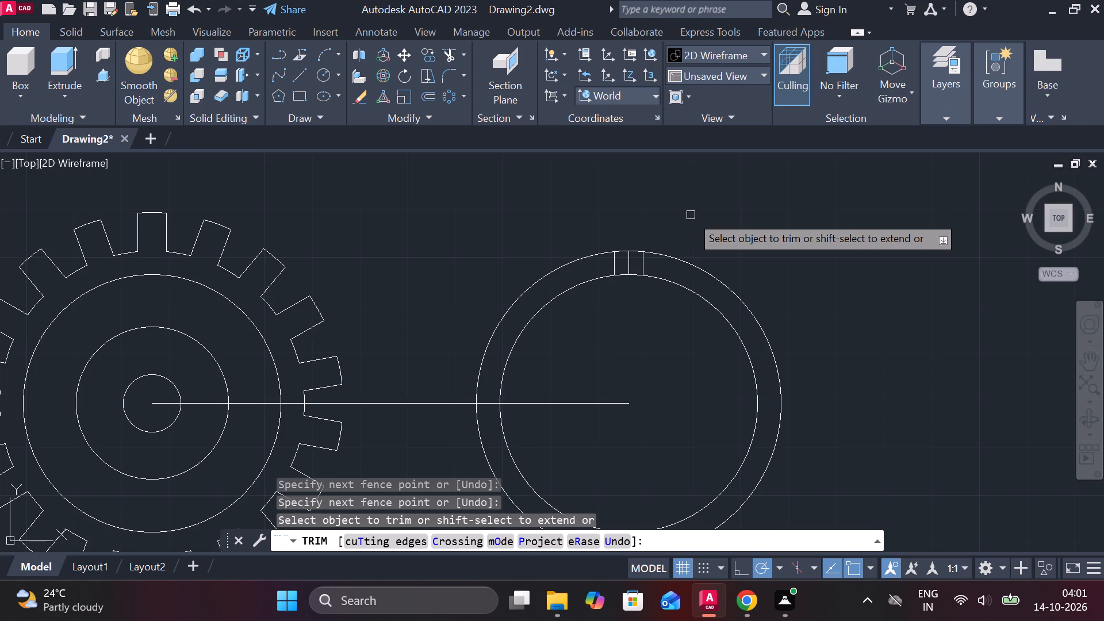
scroll(664, 236, "up", 2)
middle_click_drag(668, 236, 752, 209)
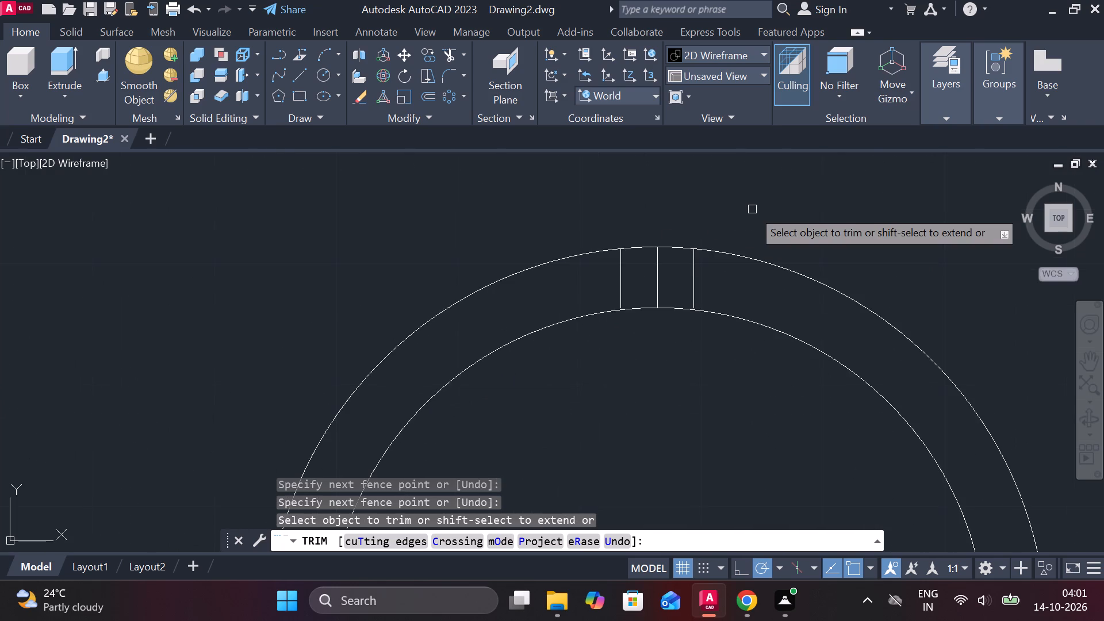
scroll(752, 225, "up", 2)
key("Escape")
Extend the two outer vertical lines down to the 27-radius circle and on across its interior, and end the Extend command.
middle_click_drag(708, 283, 710, 227)
scroll(709, 249, "down", 1)
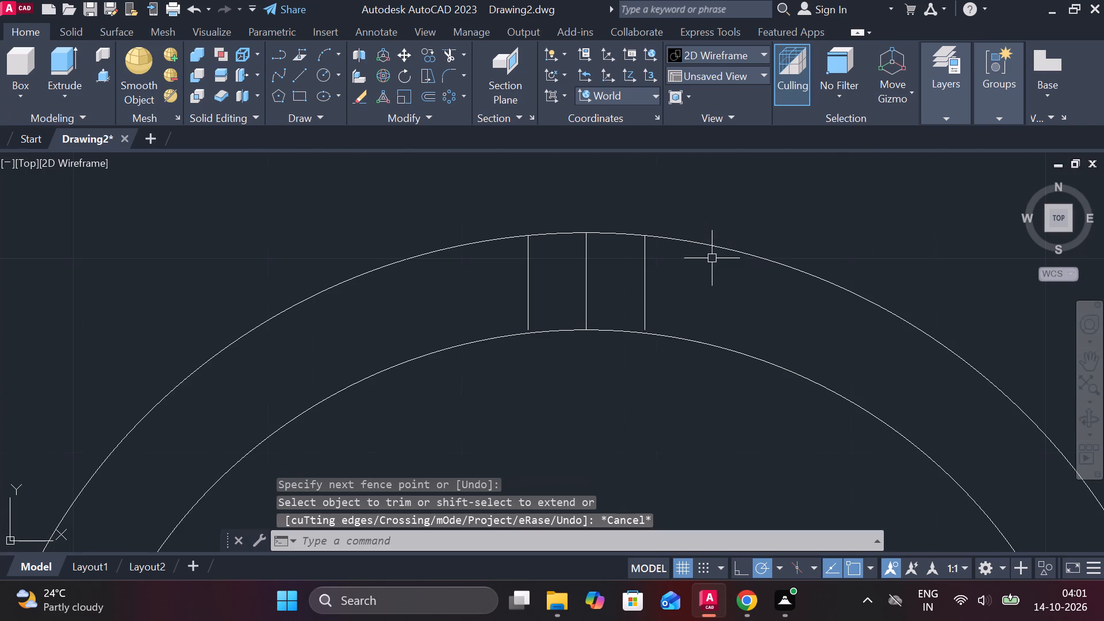
type("ex")
key("space")
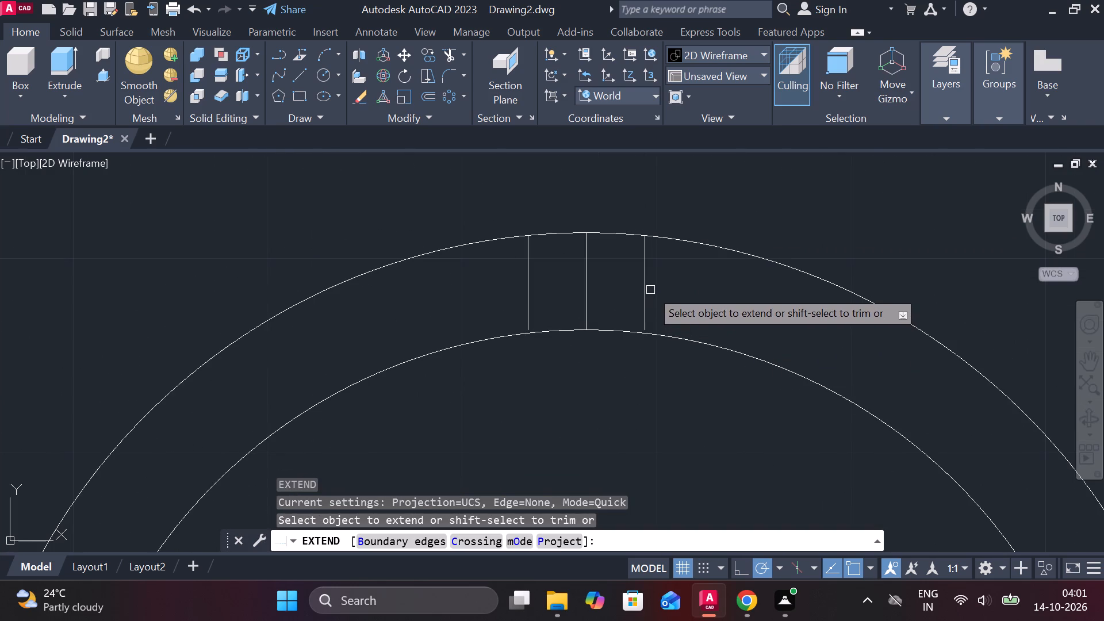
left_click(645, 276)
left_click(526, 300)
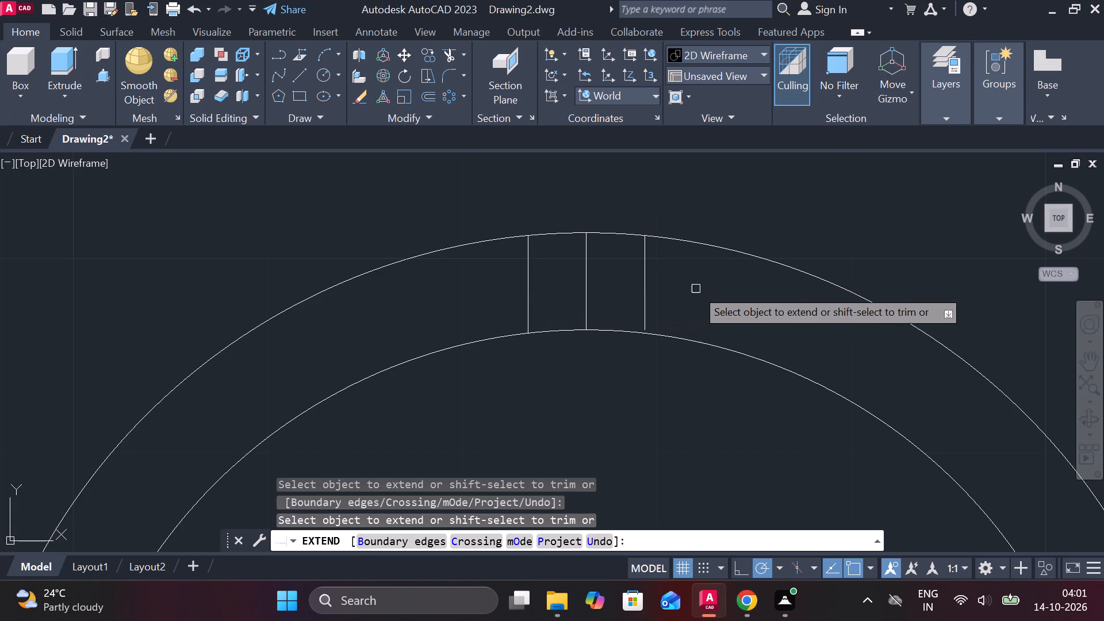
double_click(647, 320)
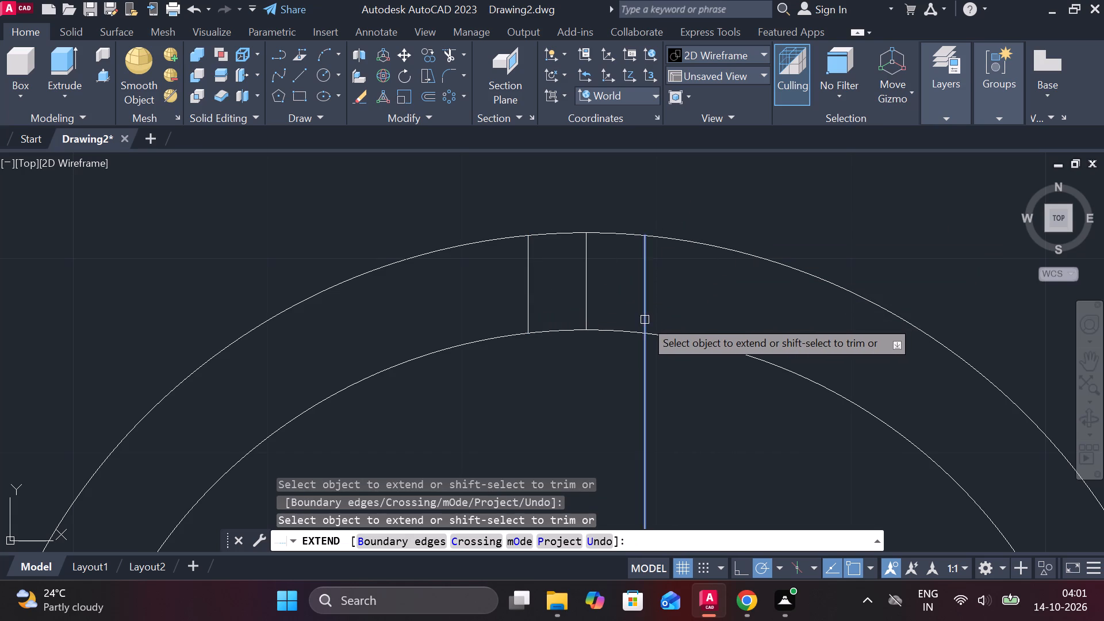
left_click(645, 320)
left_click(532, 313)
key("Escape")
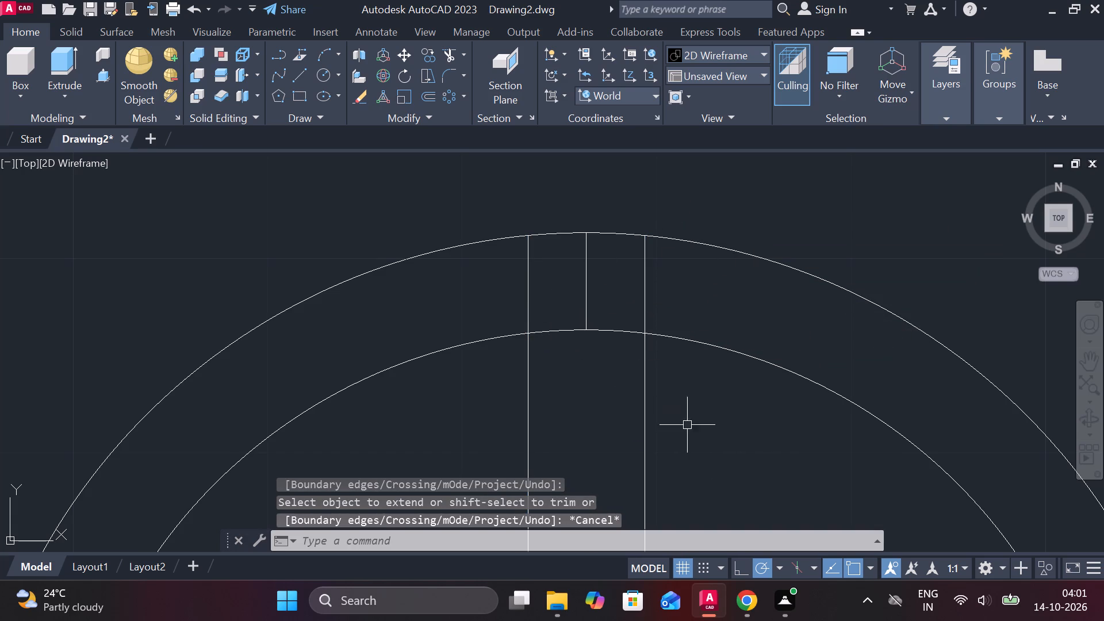
Trim the parts of both vertical lines inside the 27-radius circle, and end the Trim command.
type("tr")
key("space")
left_click_drag(728, 457, 511, 417)
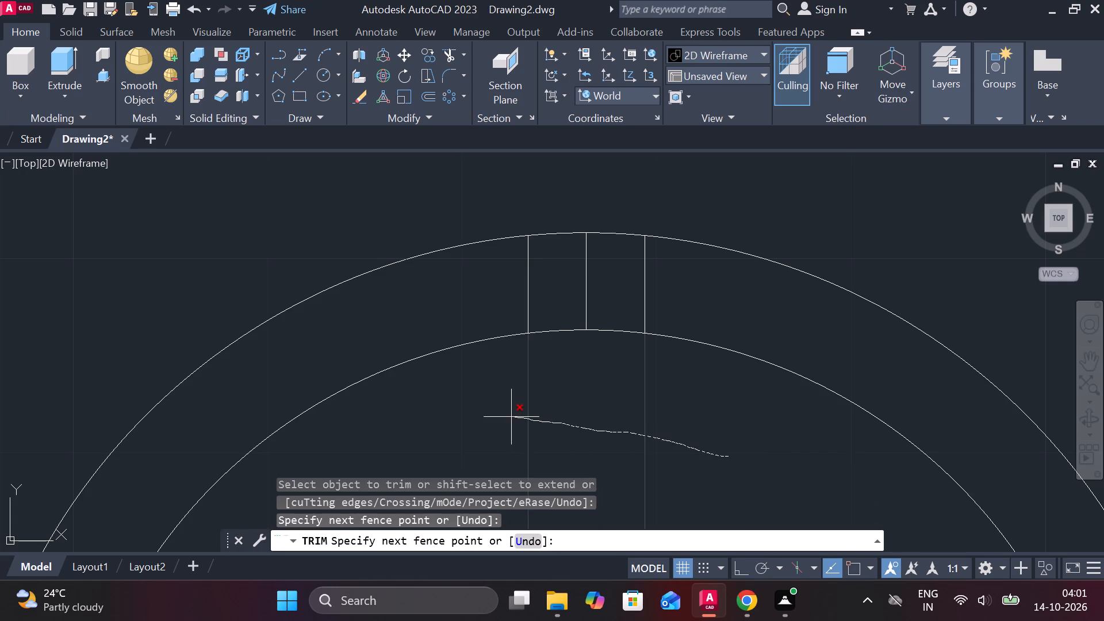
left_click_drag(511, 417, 509, 417)
key("Escape")
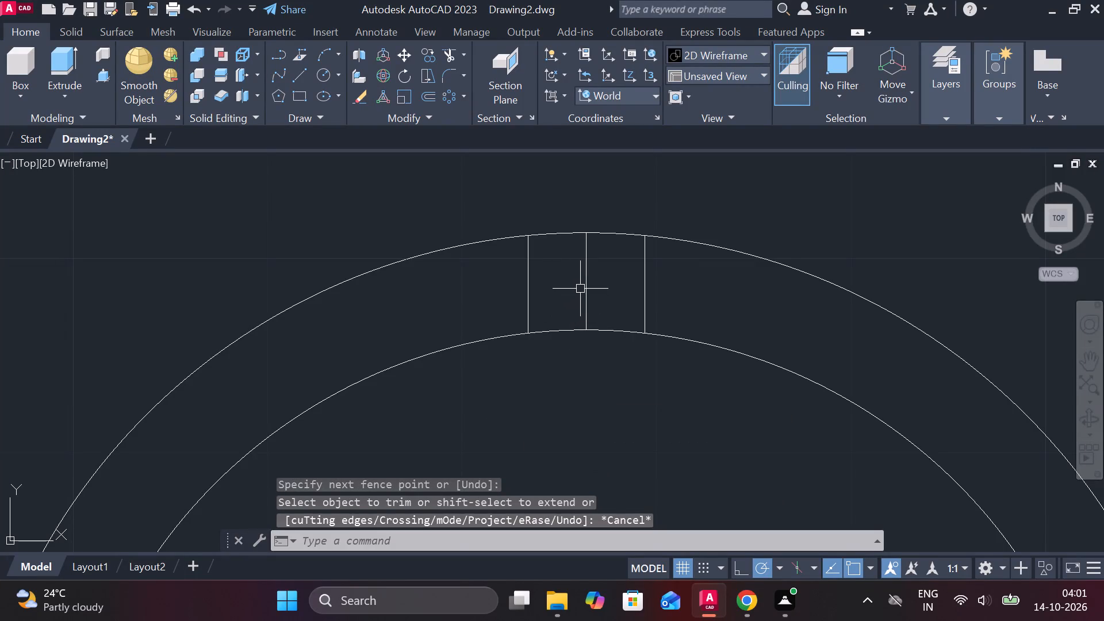
Erase the middle vertical line between the two tooth sides.
left_click(583, 280)
type("e")
key("space")
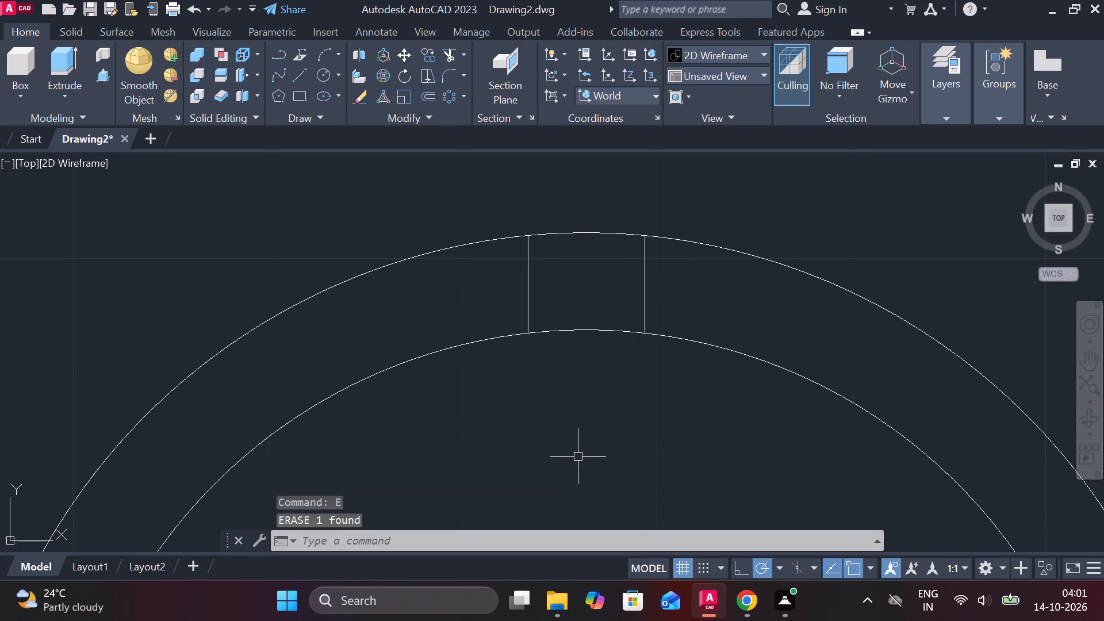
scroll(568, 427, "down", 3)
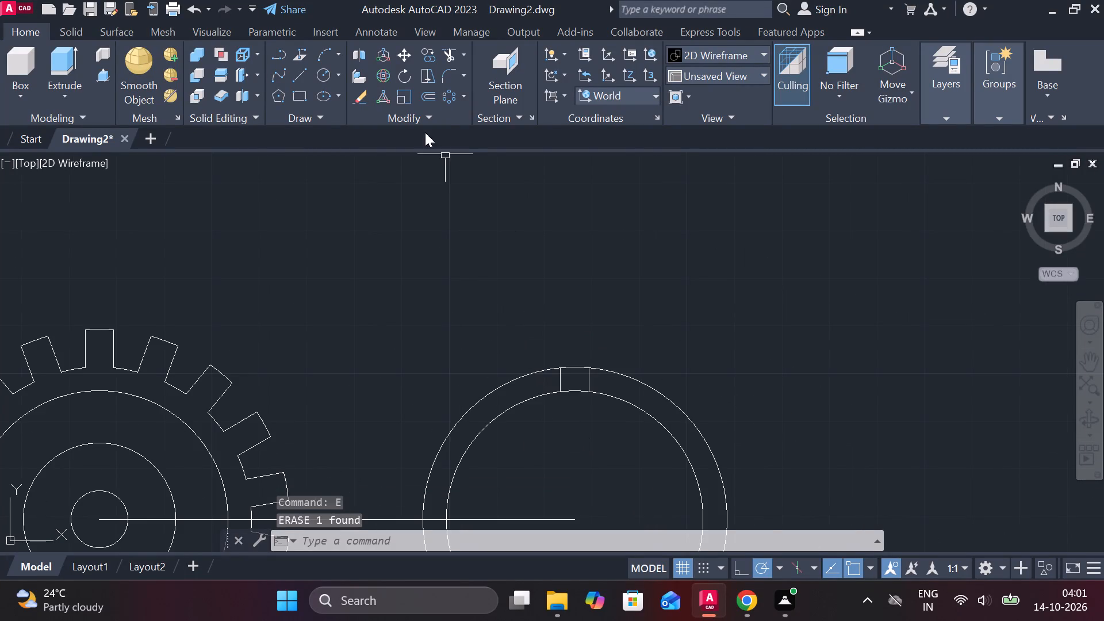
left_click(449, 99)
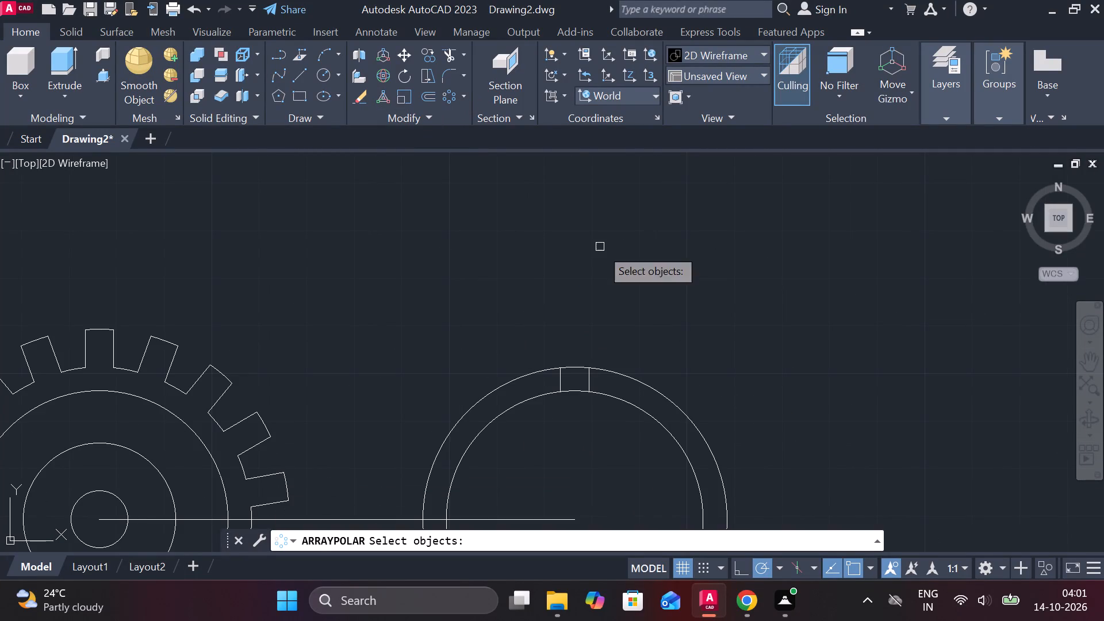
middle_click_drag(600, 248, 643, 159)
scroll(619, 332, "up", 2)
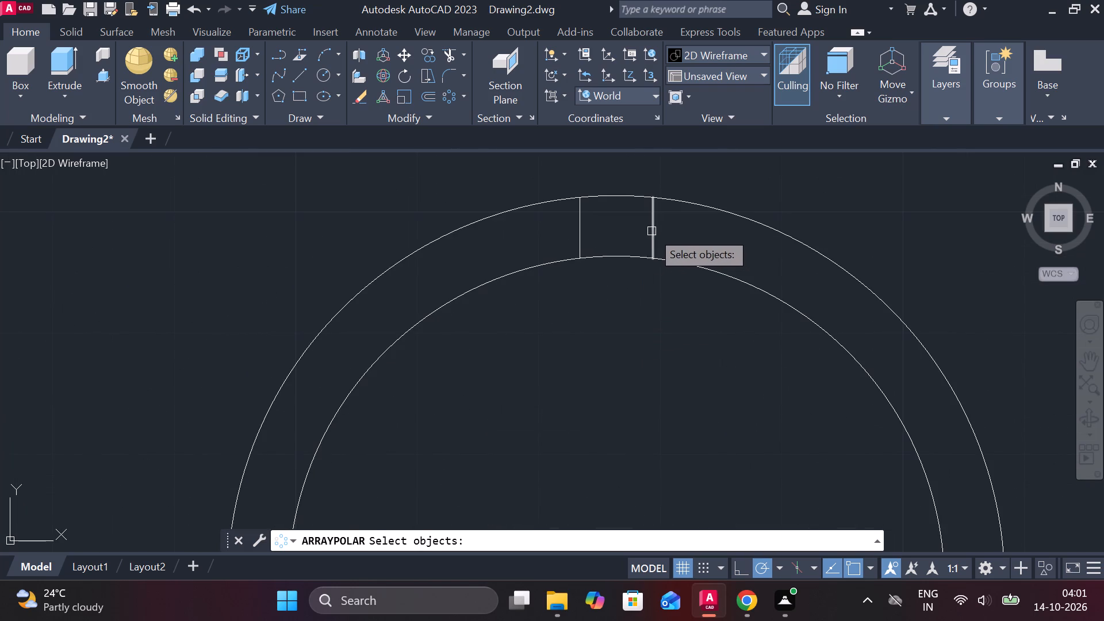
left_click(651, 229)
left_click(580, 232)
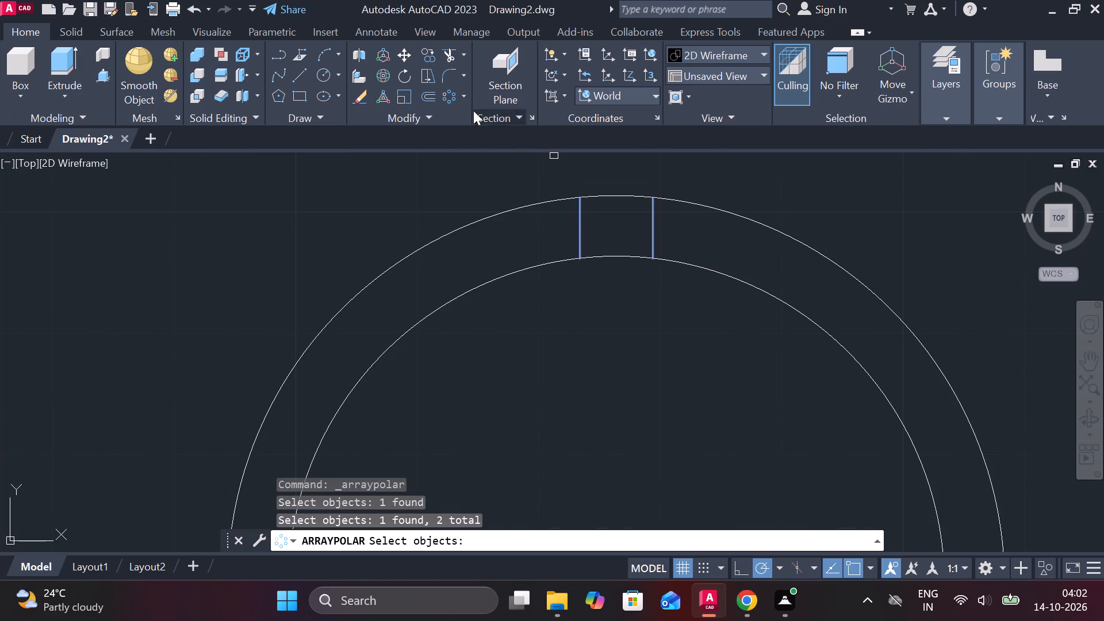
Polar-array the second gear's two tooth-side lines about the centre of its circles with 18 items over 360 degrees.
left_click(451, 99)
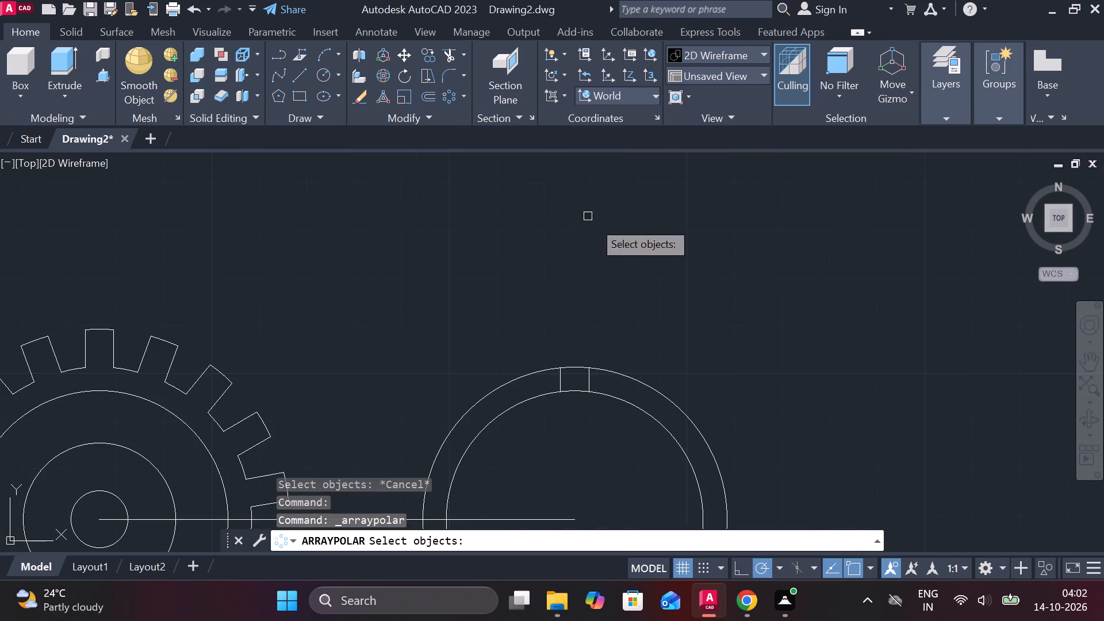
scroll(639, 262, "down", 1)
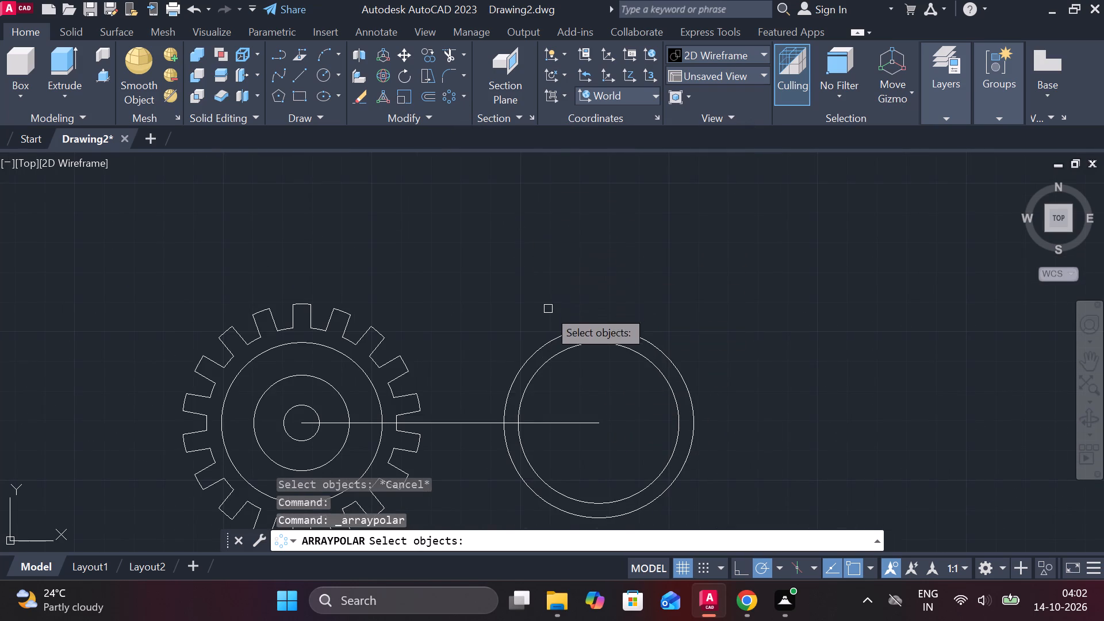
scroll(549, 310, "up", 2)
left_click(650, 377)
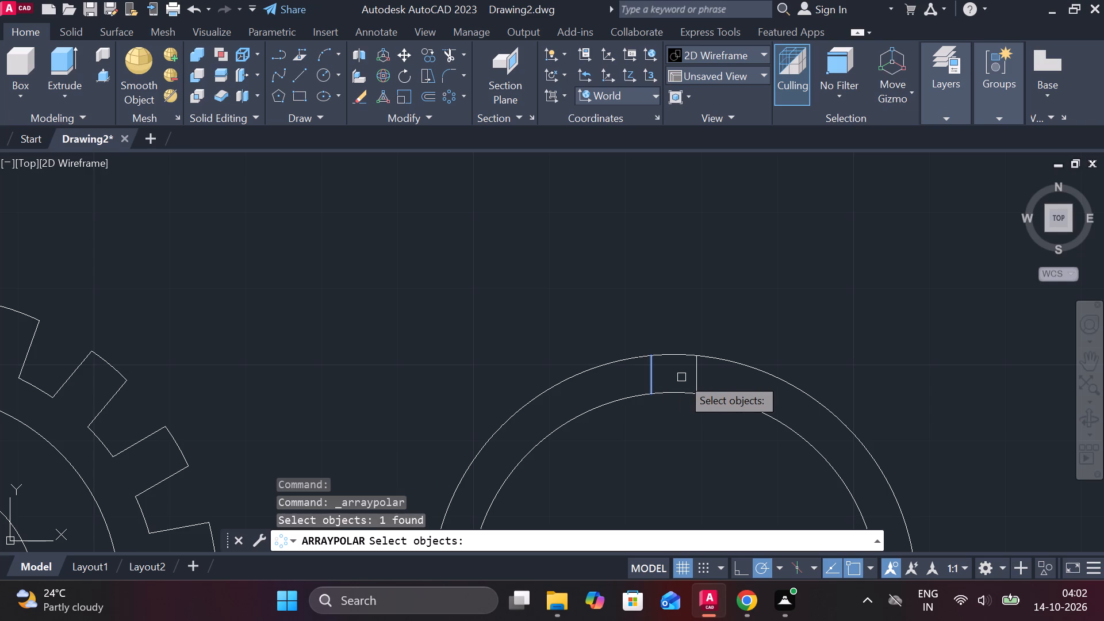
left_click(697, 377)
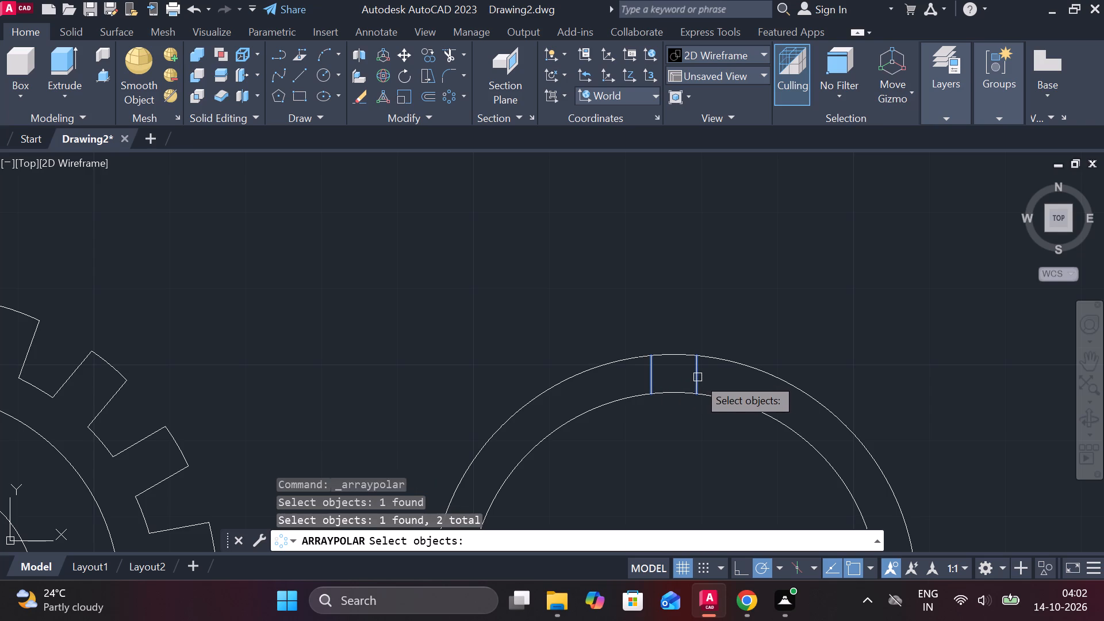
key("Return")
middle_click_drag(681, 437, 665, 332)
scroll(684, 378, "down", 1)
left_click(672, 455)
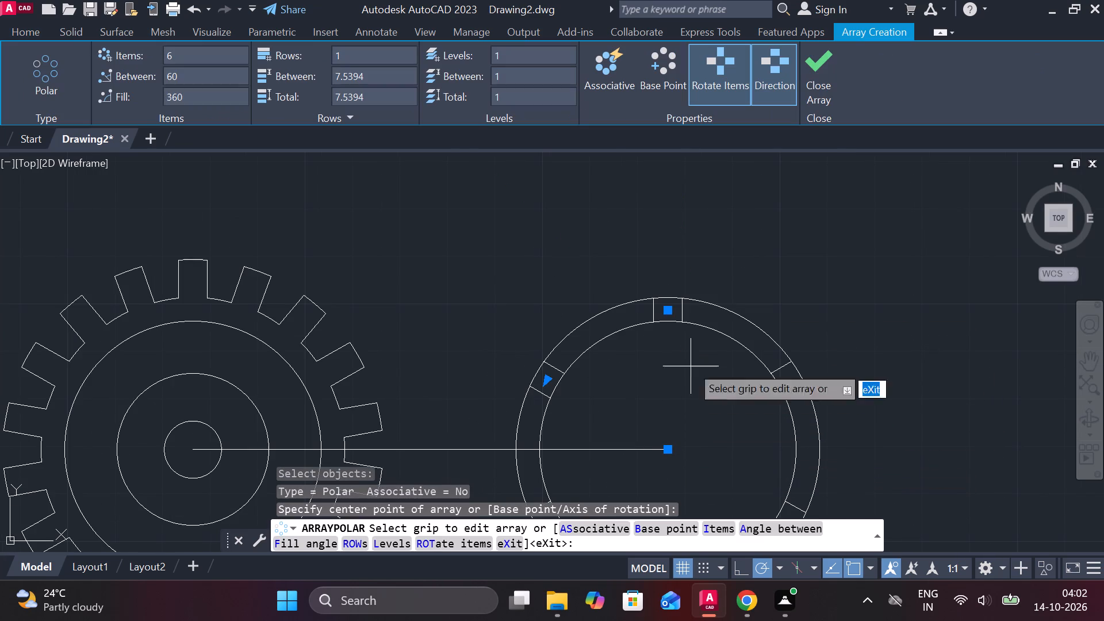
left_click(214, 62)
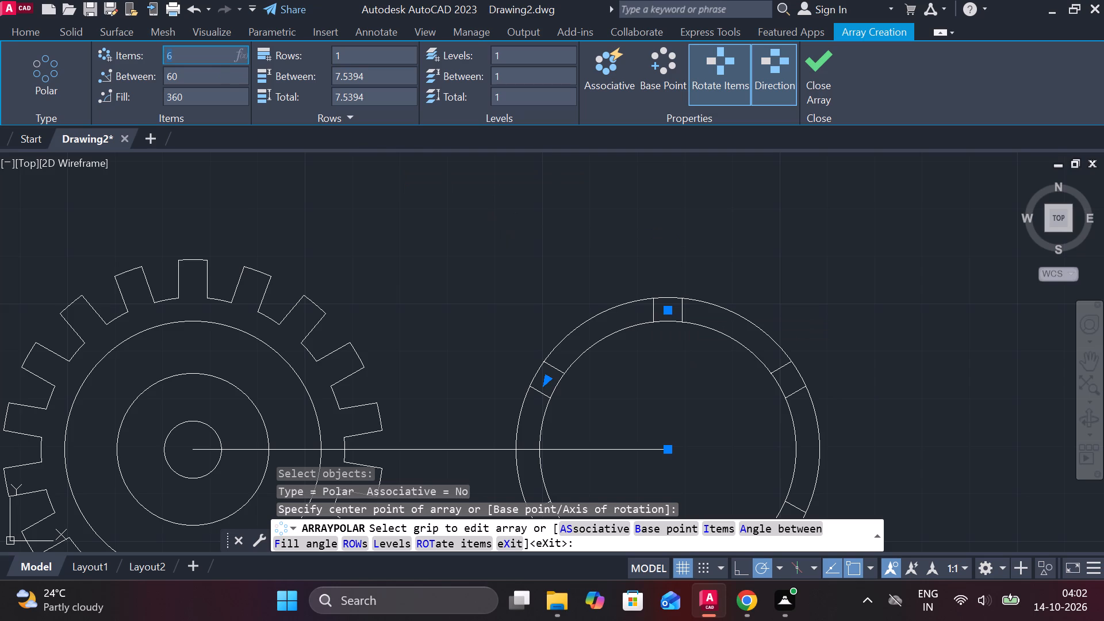
key("1")
key("8")
key("Return")
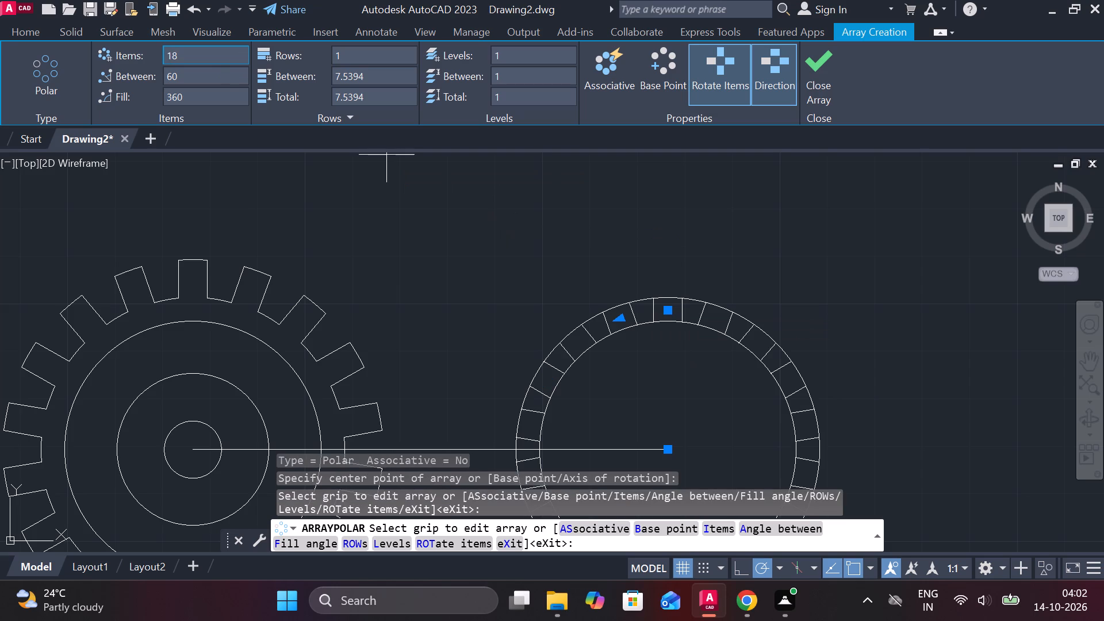
left_click(825, 65)
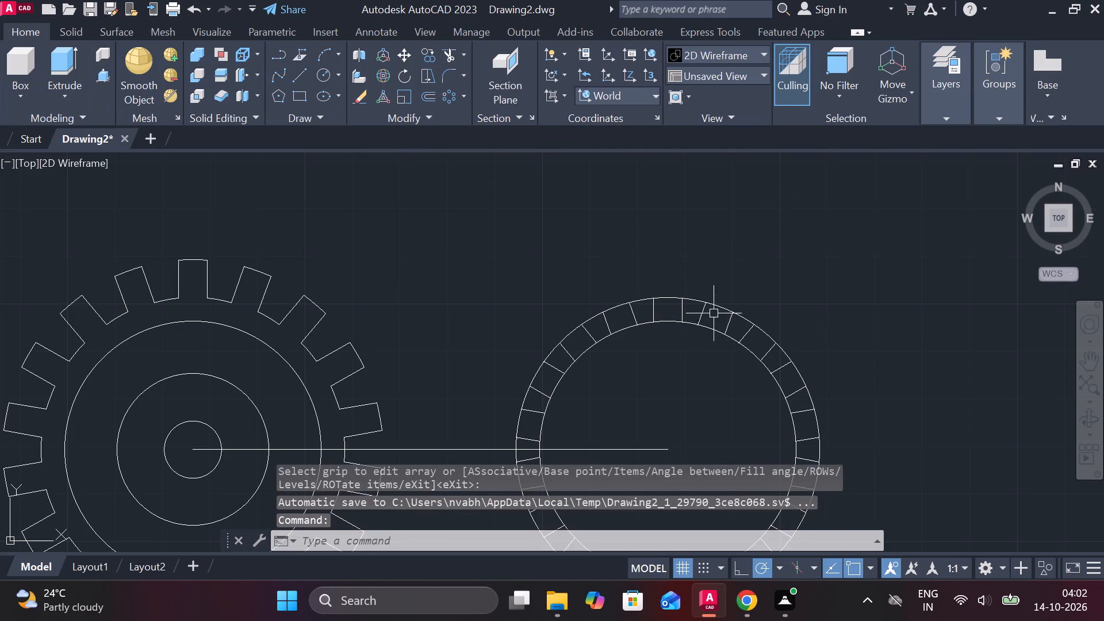
Trim the second gear's outer-circle gaps beside the top three teeth clockwise from the top, and the inner-circle arcs beneath those teeth.
type("tr")
key("space")
scroll(632, 315, "up", 1)
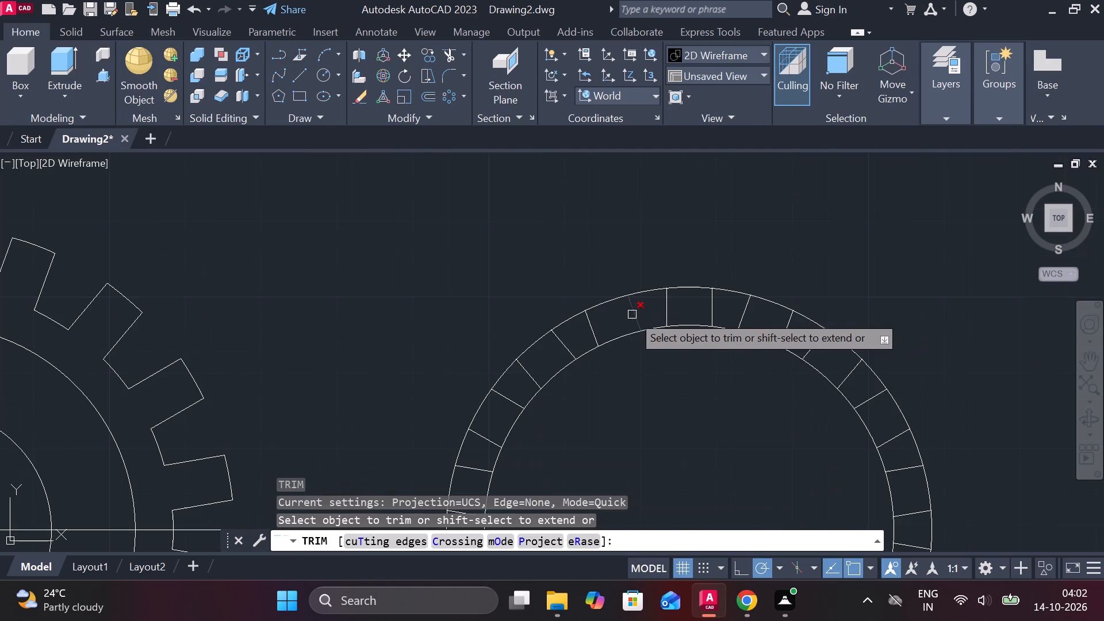
left_click(652, 294)
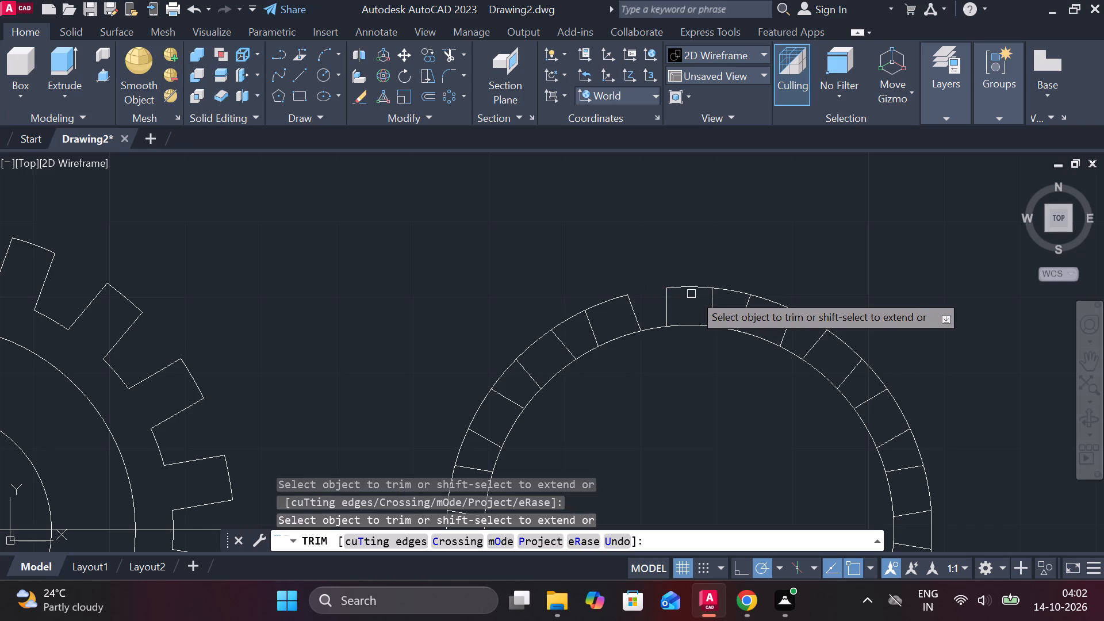
left_click(725, 293)
left_click(693, 327)
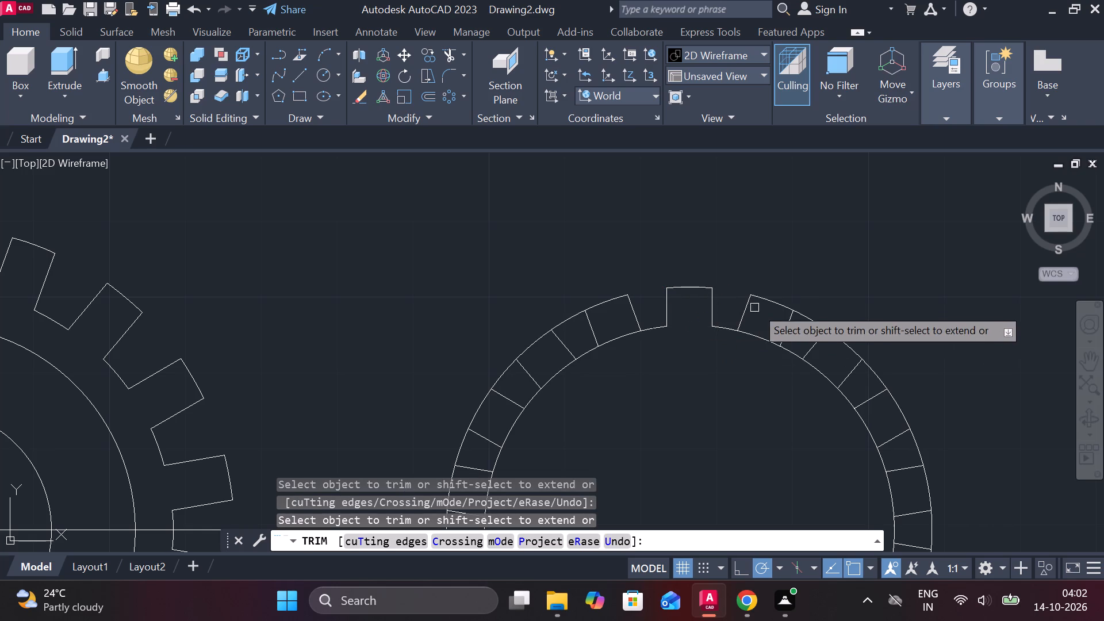
left_click(811, 320)
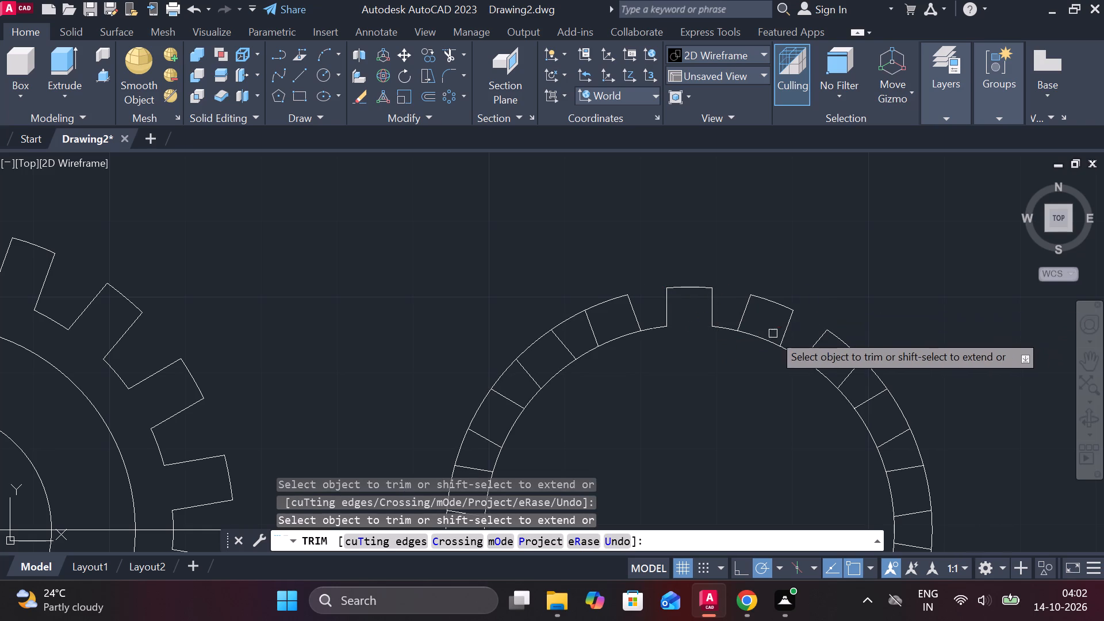
left_click(756, 336)
left_click(818, 375)
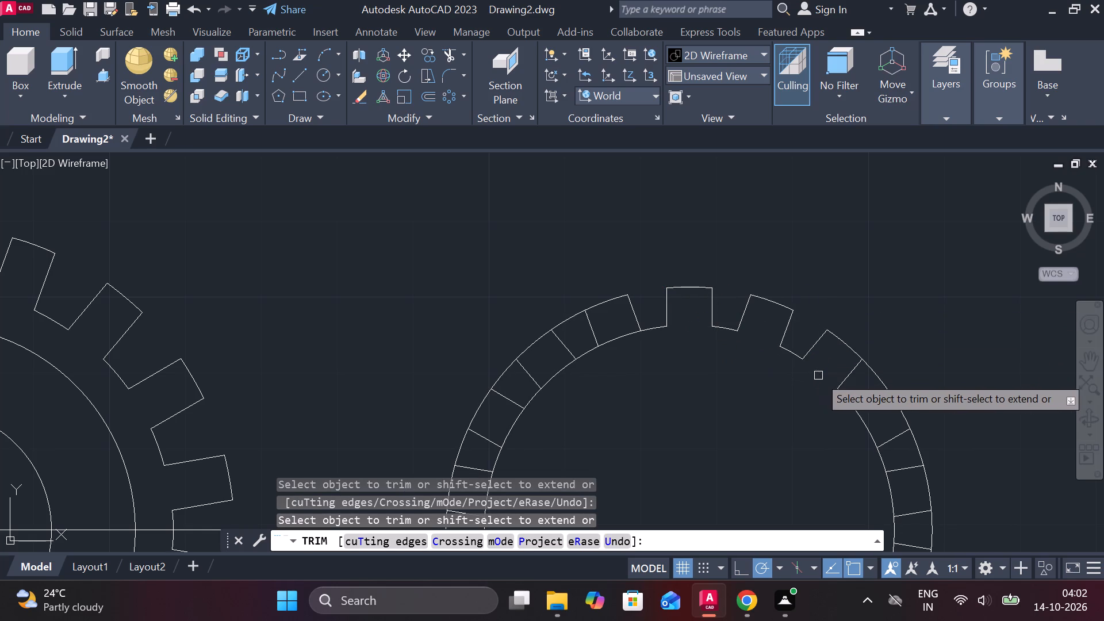
left_click(880, 377)
Trim the inner arcs beneath the fourth and fifth teeth and the outer gaps down to the horizontal centreline, and end Trim.
middle_click_drag(894, 368, 806, 259)
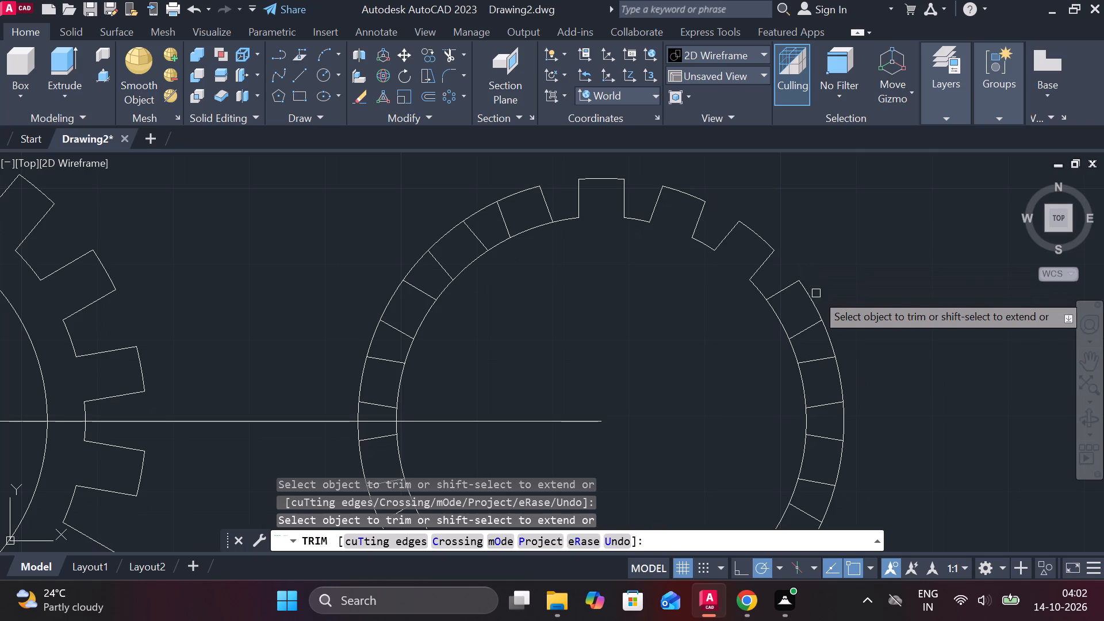
left_click(783, 321)
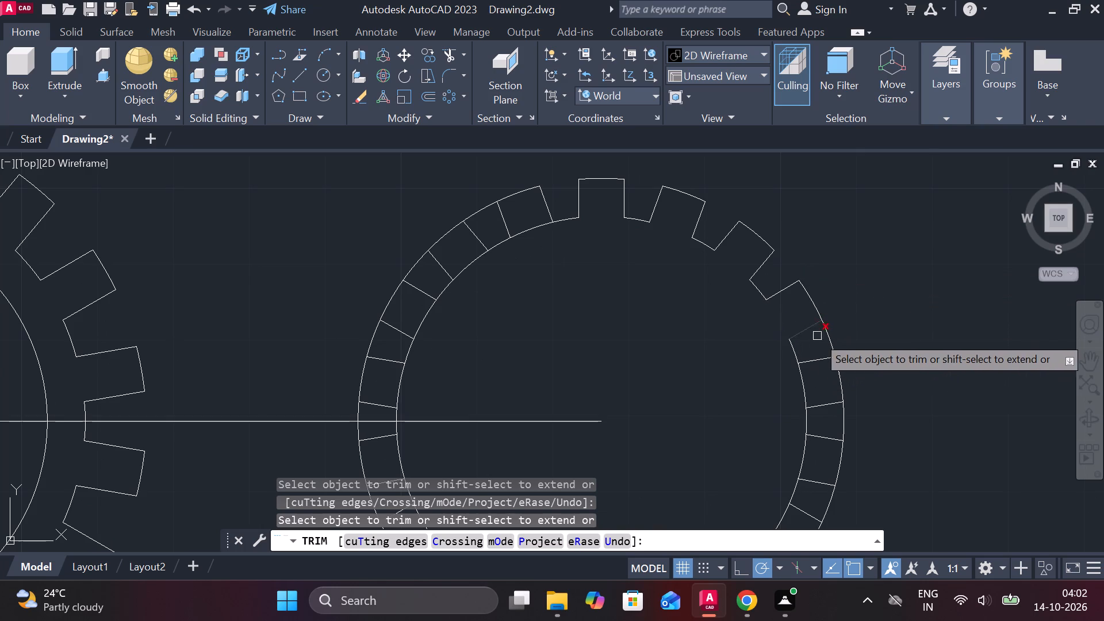
left_click(825, 340)
left_click(804, 393)
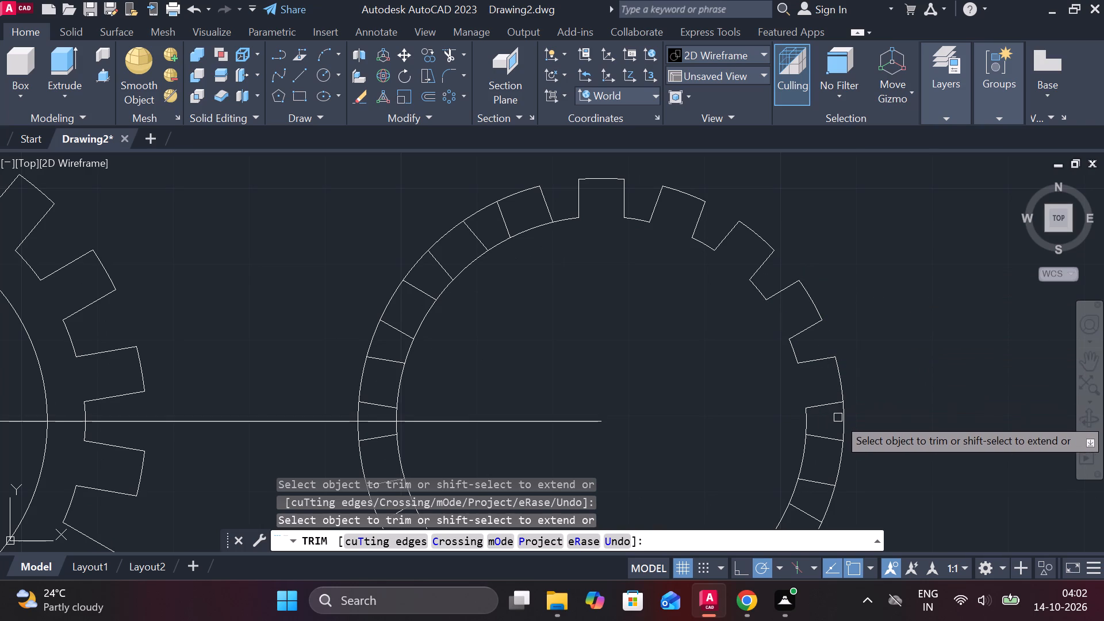
left_click(841, 423)
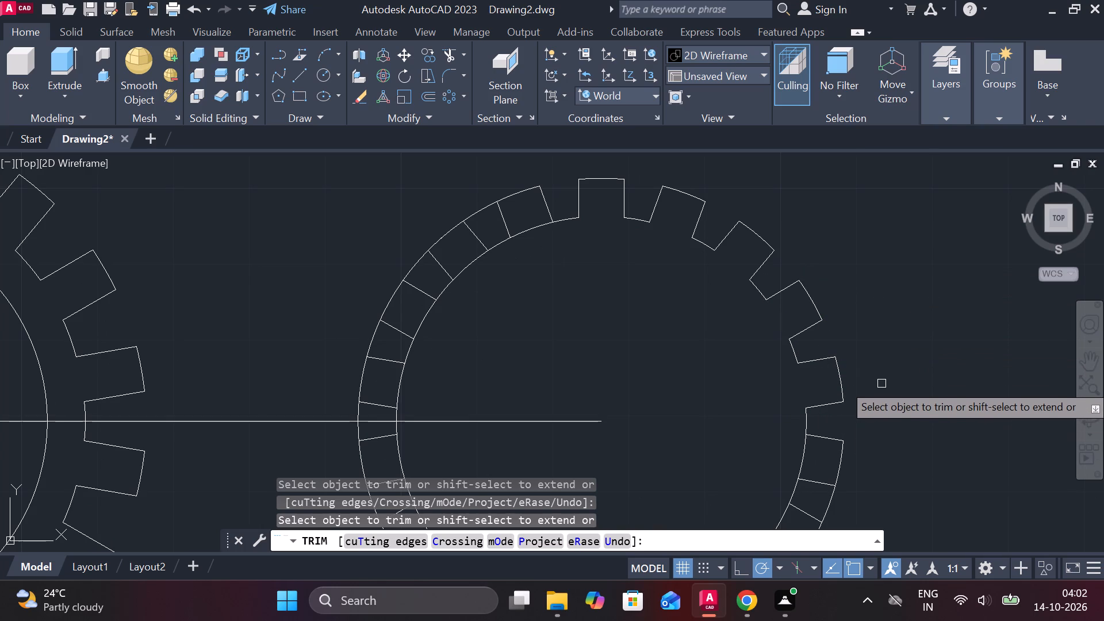
key("Escape")
Trim the outer gap arcs and inner tooth-base arcs of the four teeth in the second gear's lower-right quadrant.
key("space")
middle_click_drag(881, 384, 815, 250)
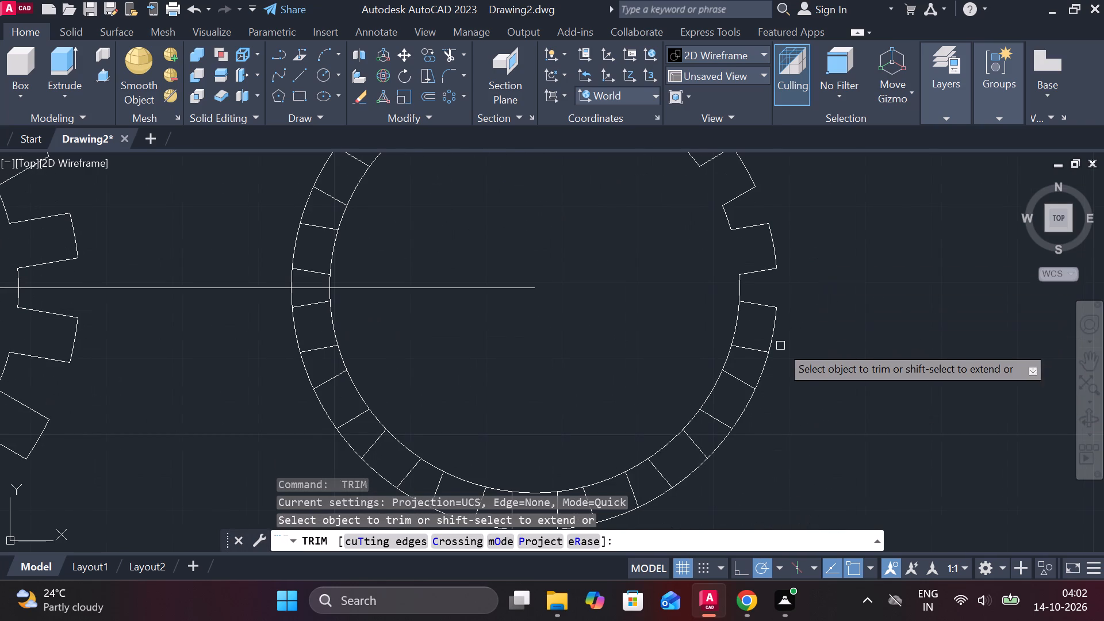
left_click(757, 376)
left_click(734, 326)
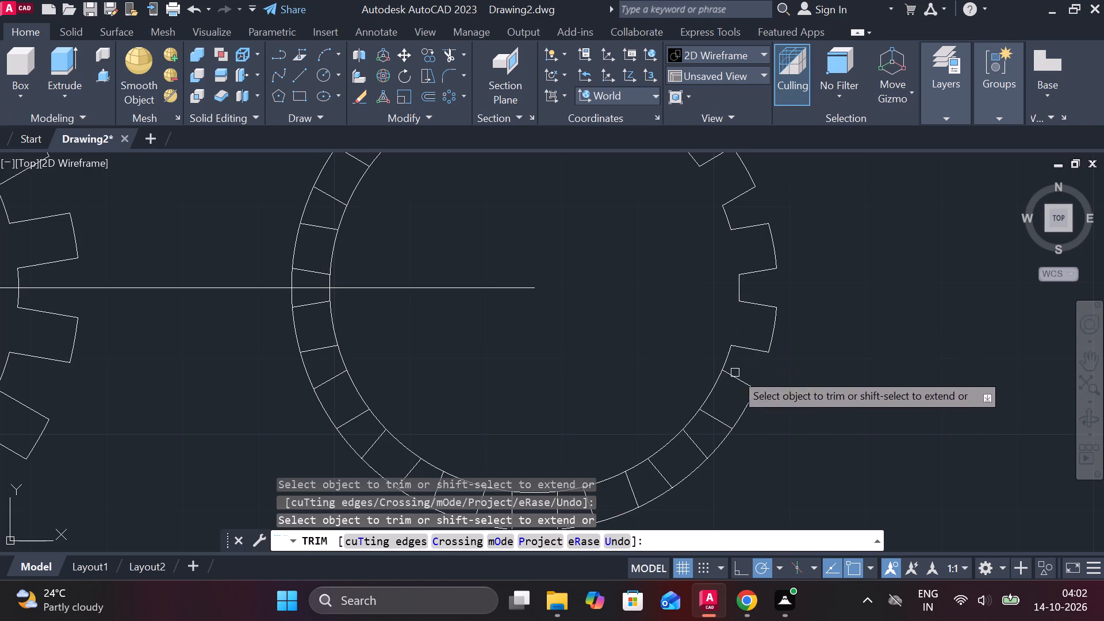
left_click(718, 445)
left_click(712, 393)
middle_click_drag(639, 377, 713, 257)
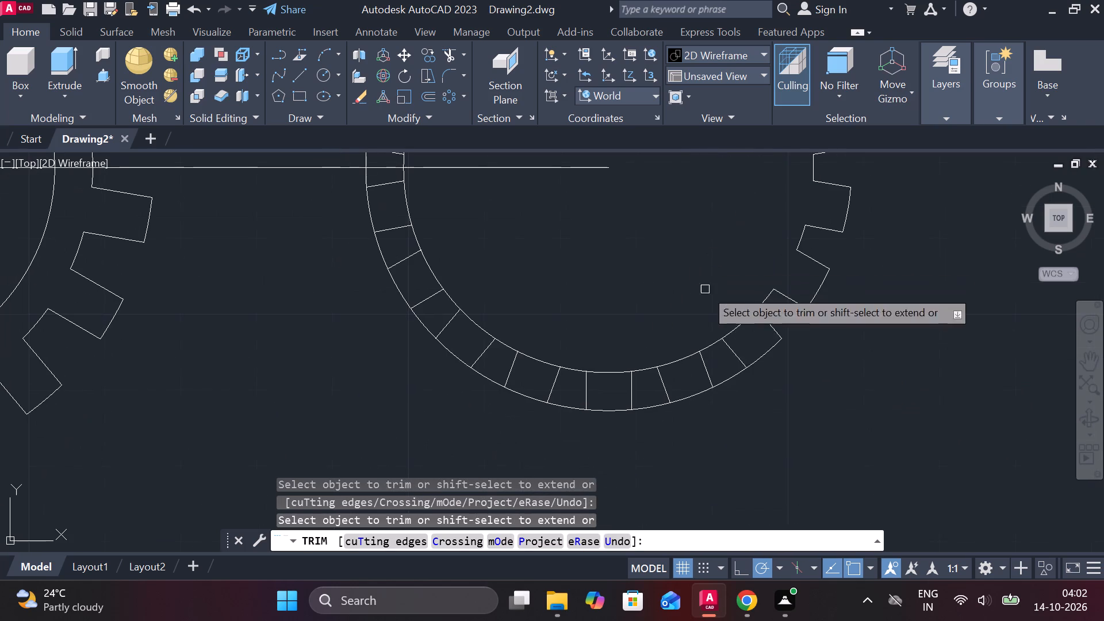
left_click(732, 382)
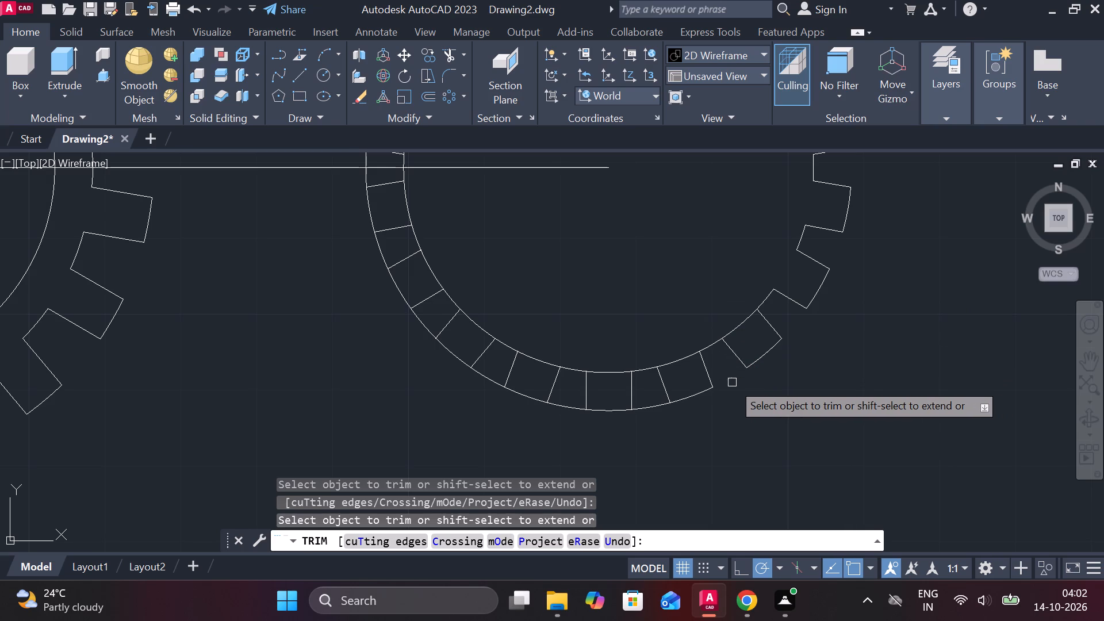
left_click(743, 329)
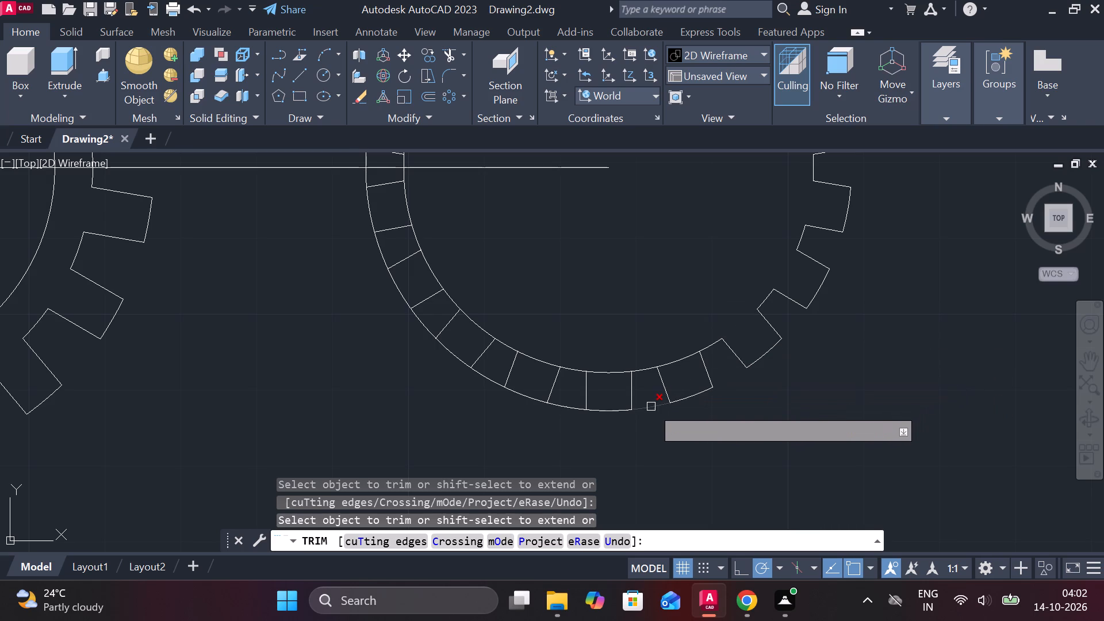
left_click(651, 407)
left_click(670, 367)
Trim the inner arcs beneath the bottom tooth and the next three teeth clockwise, plus the outer gap arc following each.
middle_click_drag(645, 317, 648, 317)
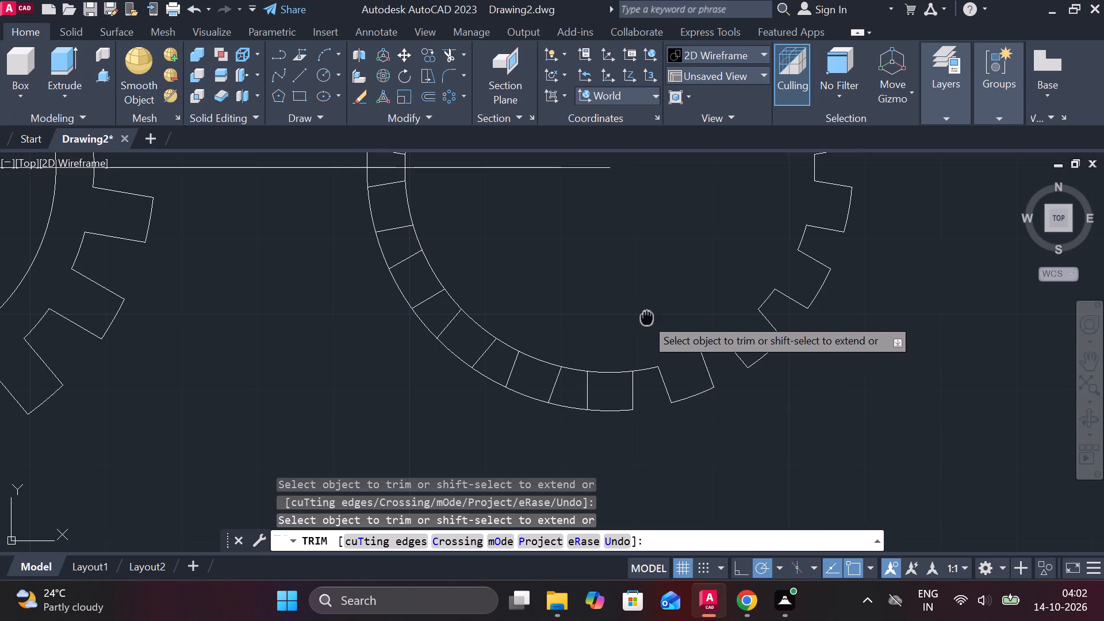
middle_click_drag(648, 317, 837, 302)
left_click(761, 396)
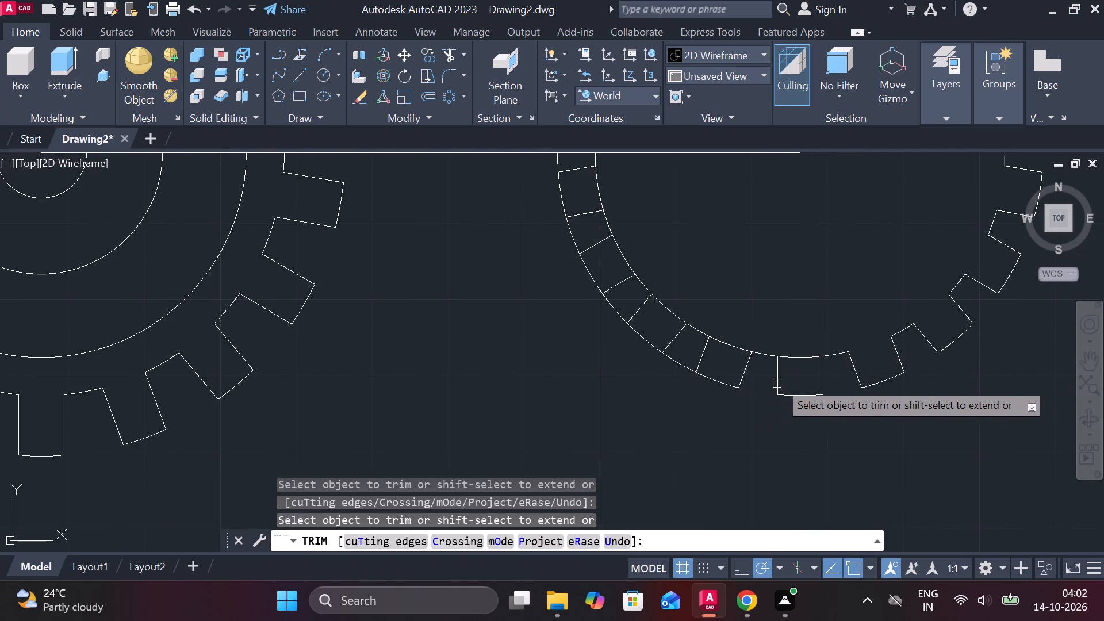
left_click(793, 356)
left_click(684, 365)
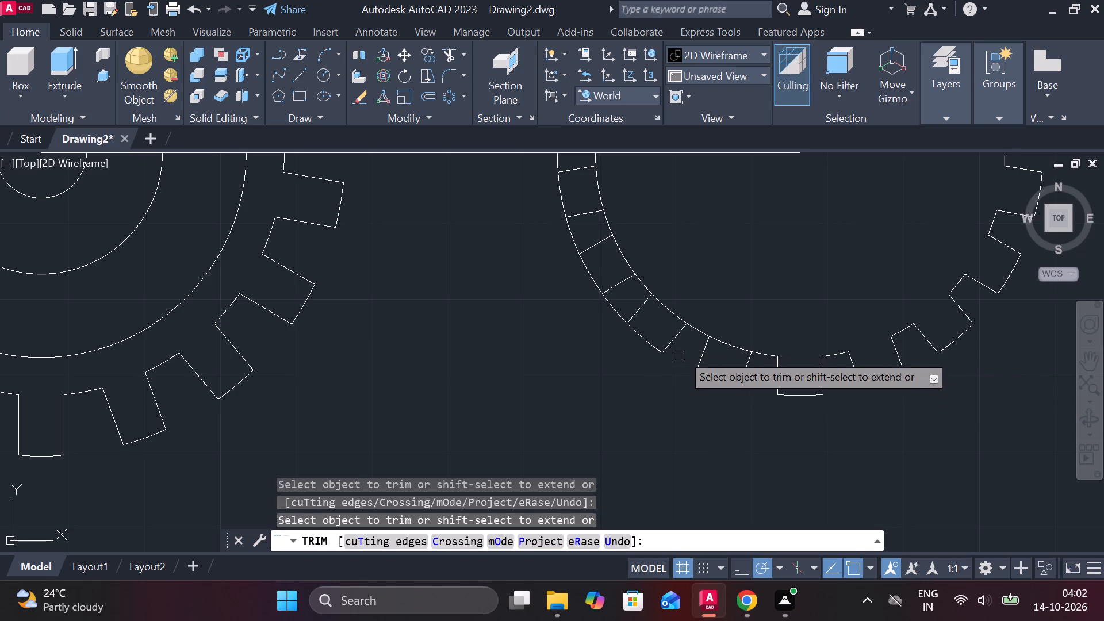
left_click(730, 342)
left_click(612, 315)
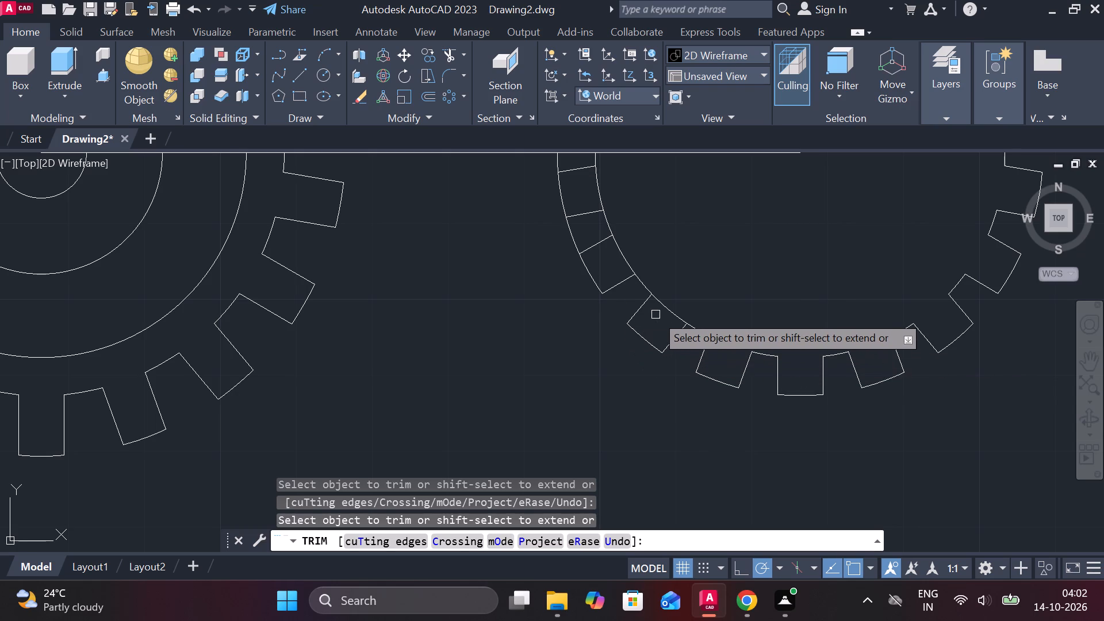
left_click(670, 316)
middle_click_drag(693, 292, 720, 399)
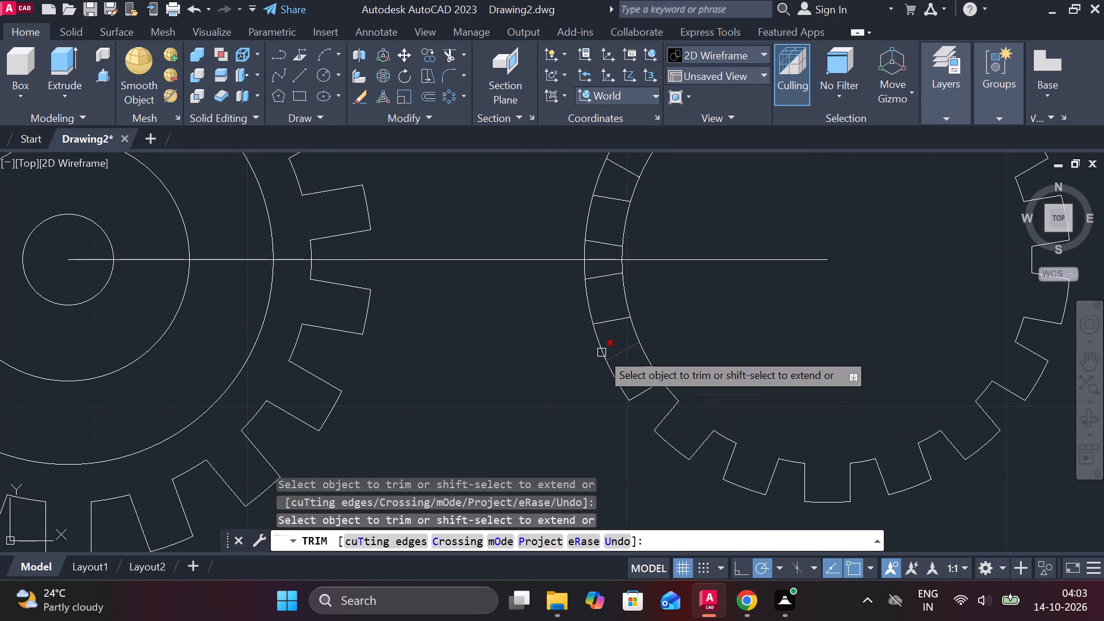
left_click(604, 343)
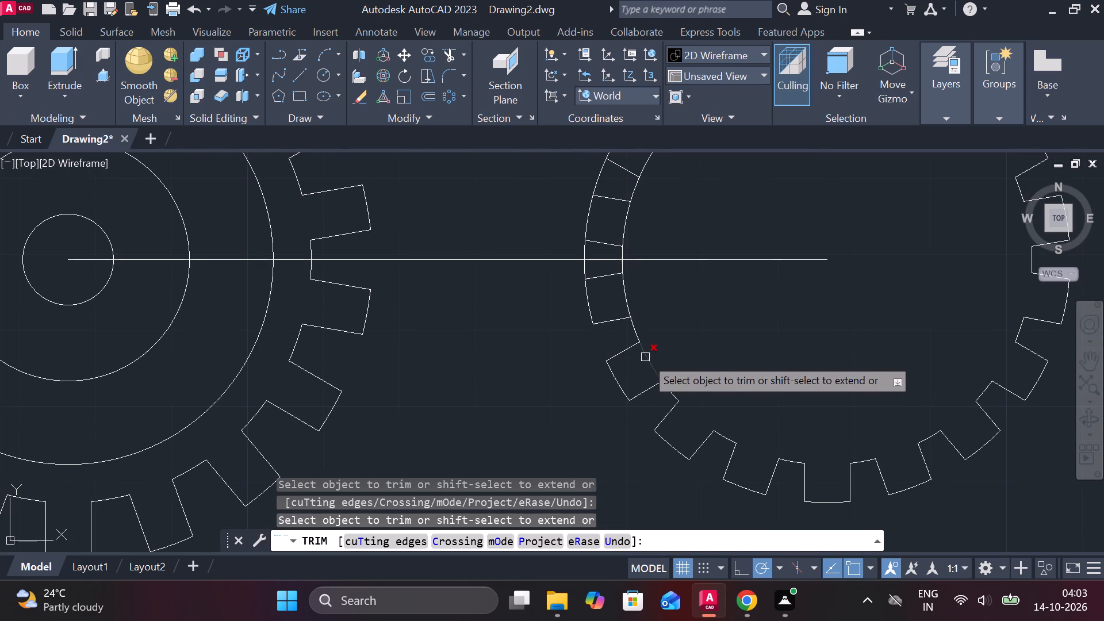
left_click(645, 358)
Trim the second gear's outer gap arcs at the centreline's left crossing and one tooth above, plus the inner arcs beneath the teeth either side of the centreline.
middle_click_drag(685, 356, 712, 407)
scroll(600, 316, "up", 2)
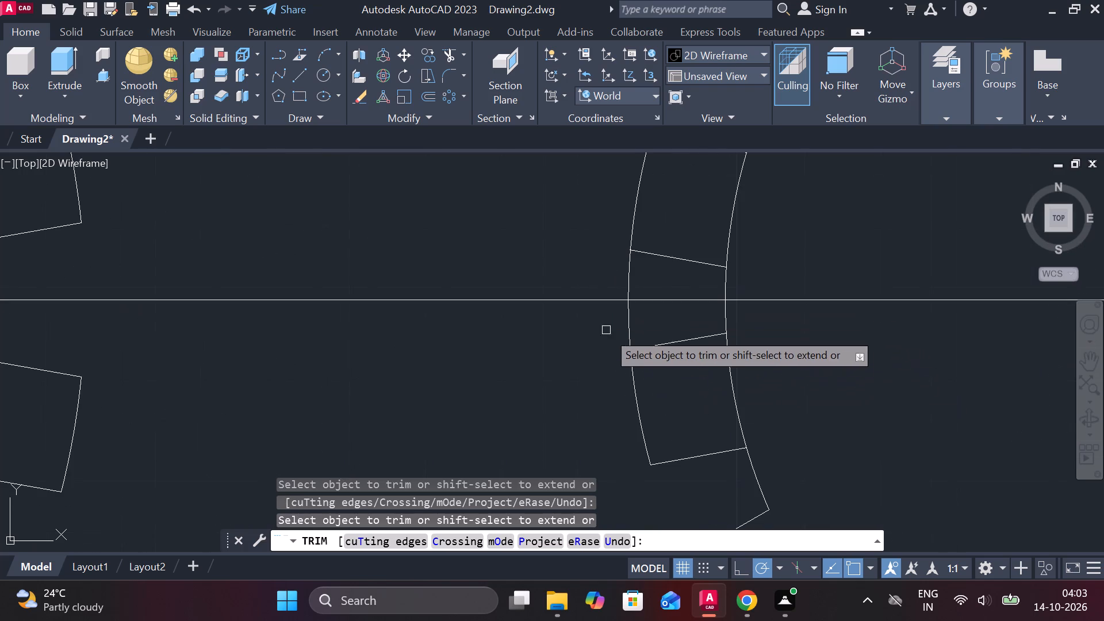
left_click(630, 335)
left_click(630, 290)
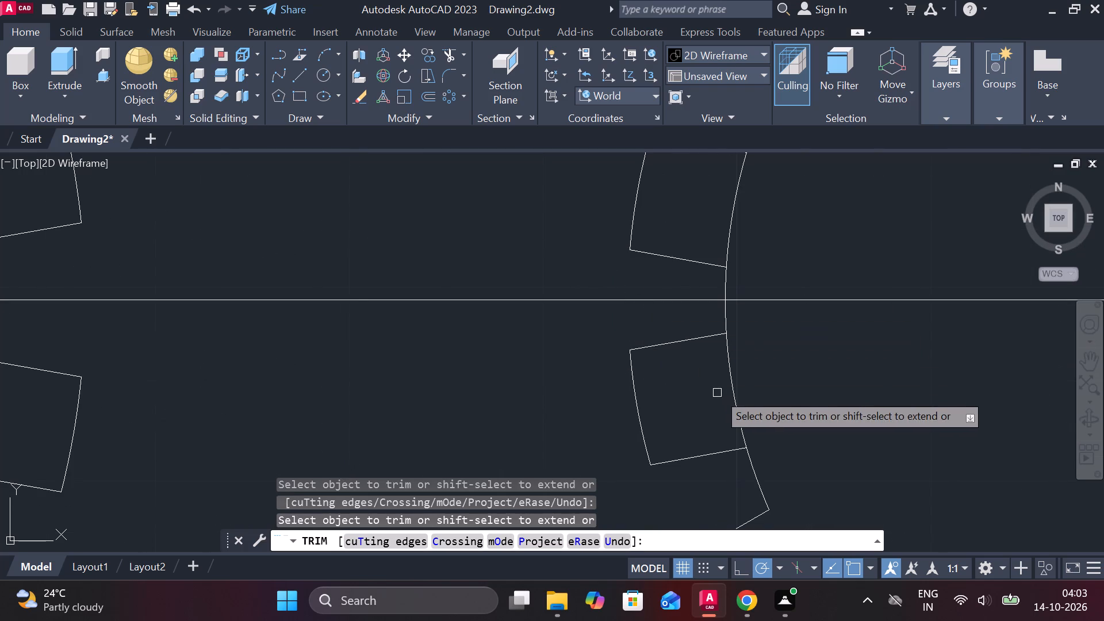
left_click(727, 385)
scroll(777, 384, "down", 1)
middle_click_drag(779, 384, 781, 384)
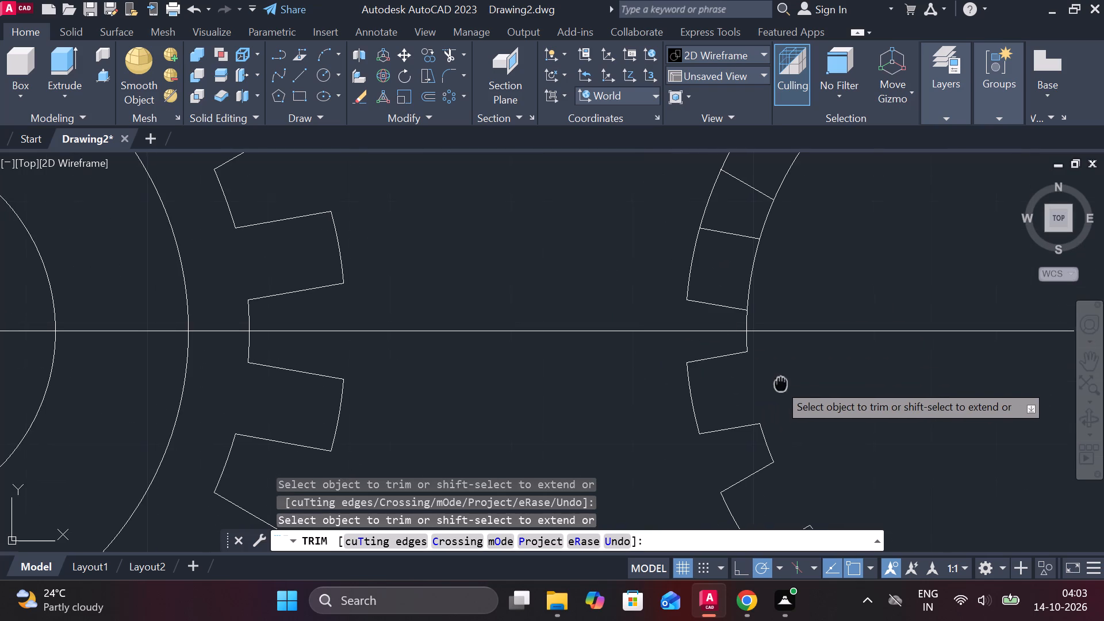
middle_click_drag(781, 384, 757, 492)
left_click(686, 312)
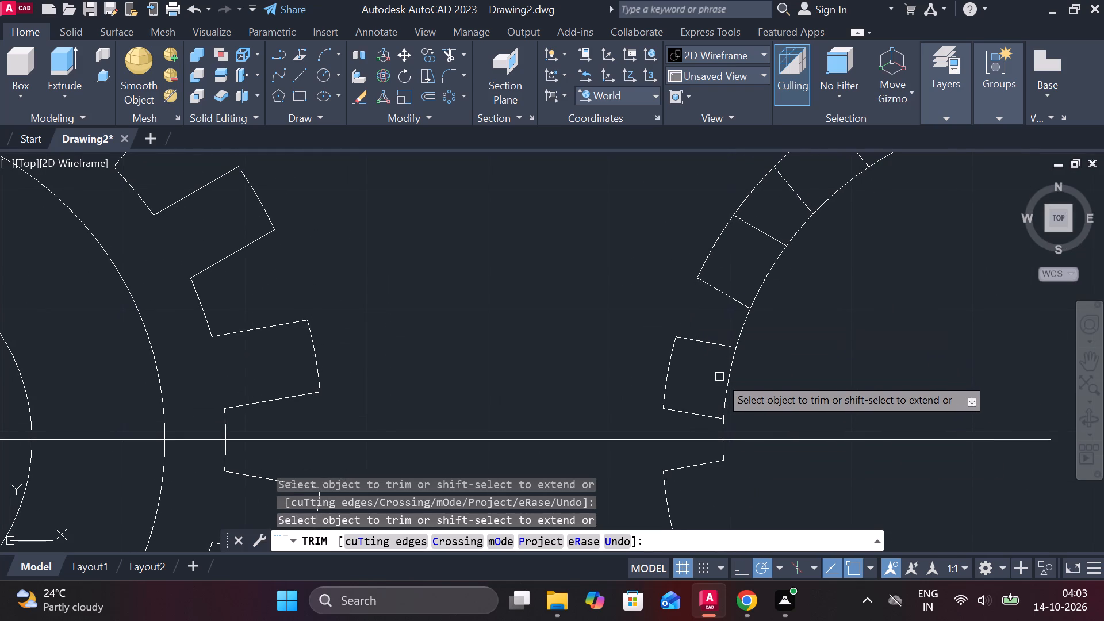
left_click(725, 377)
Trim the remaining outer gap arcs and inner tooth-base arcs in the second gear's upper-left quadrant, and end Trim.
middle_click_drag(787, 351, 738, 416)
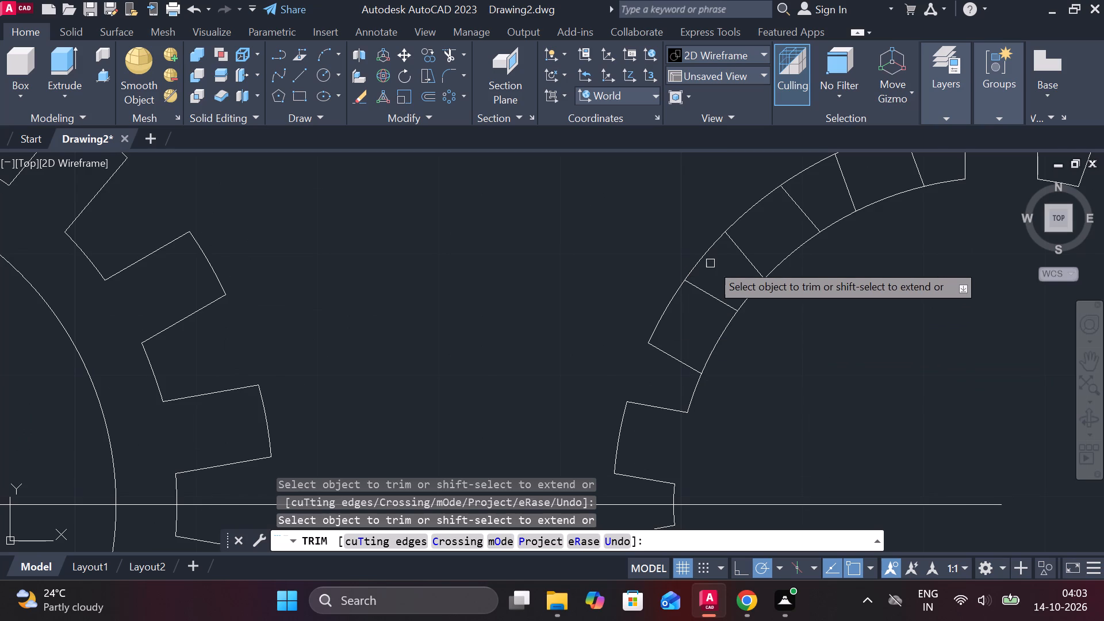
left_click(712, 256)
left_click(712, 256)
left_click(704, 249)
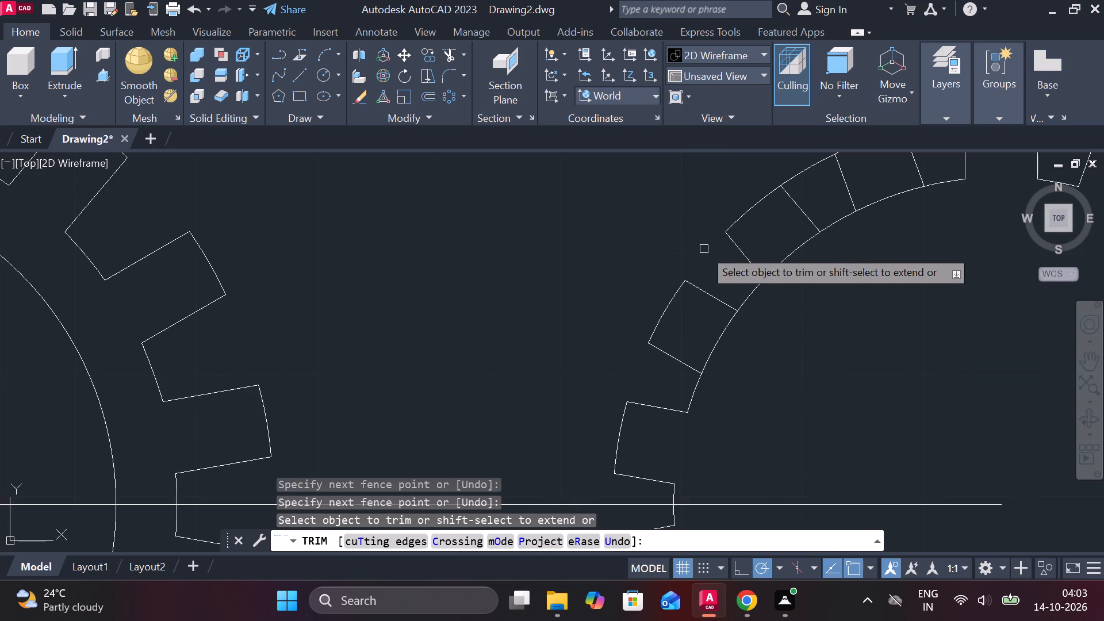
left_click(714, 350)
middle_click_drag(763, 347, 698, 402)
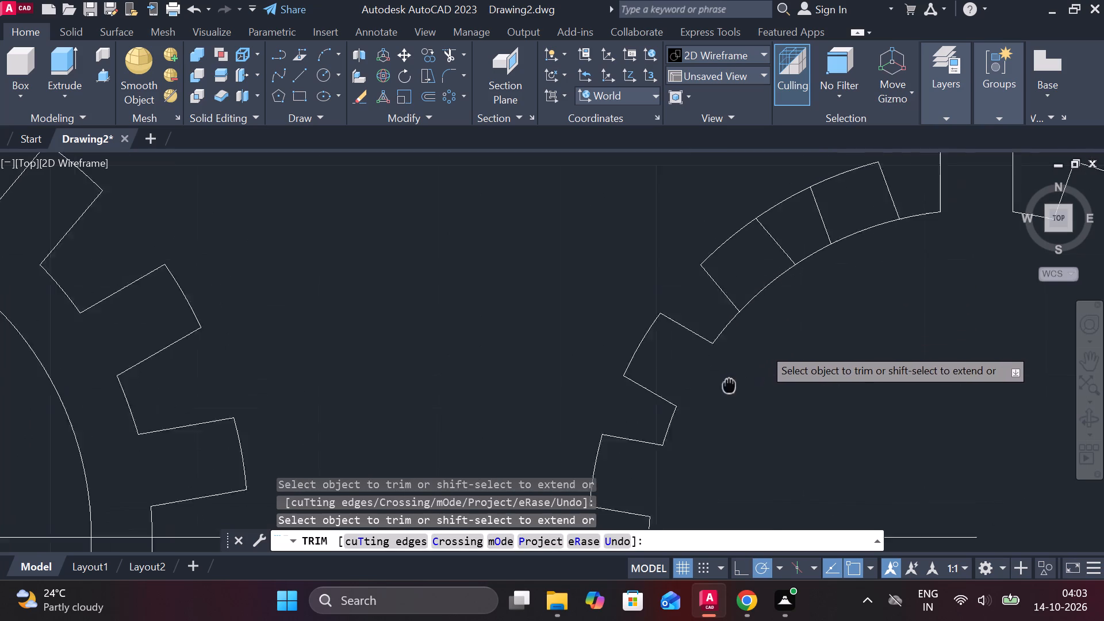
middle_click_drag(698, 402, 670, 430)
left_click(702, 260)
left_click(688, 348)
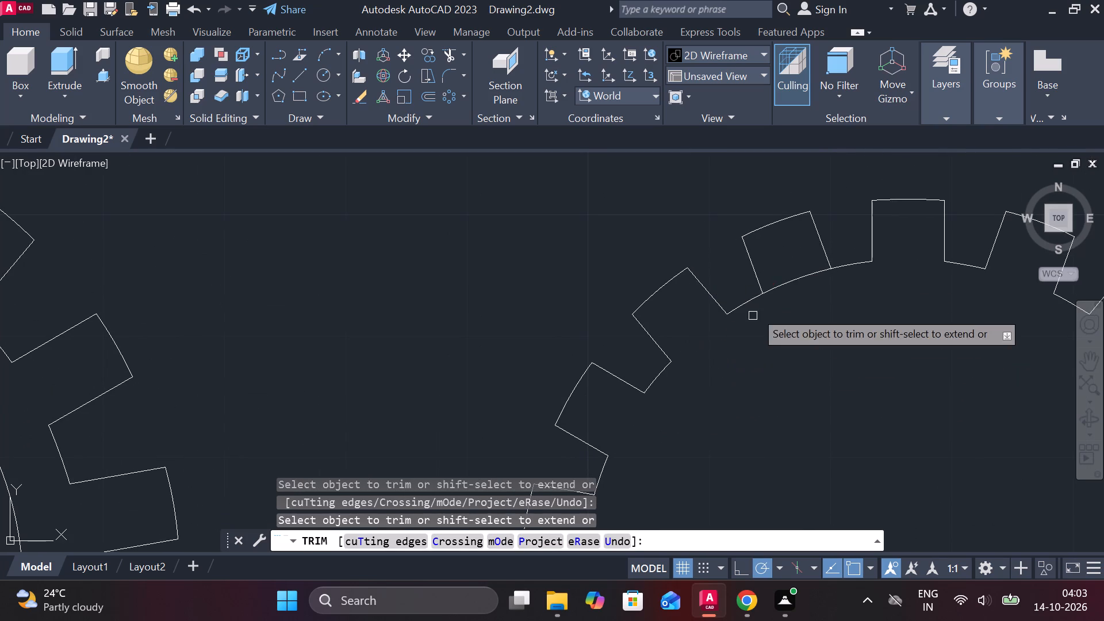
left_click(789, 286)
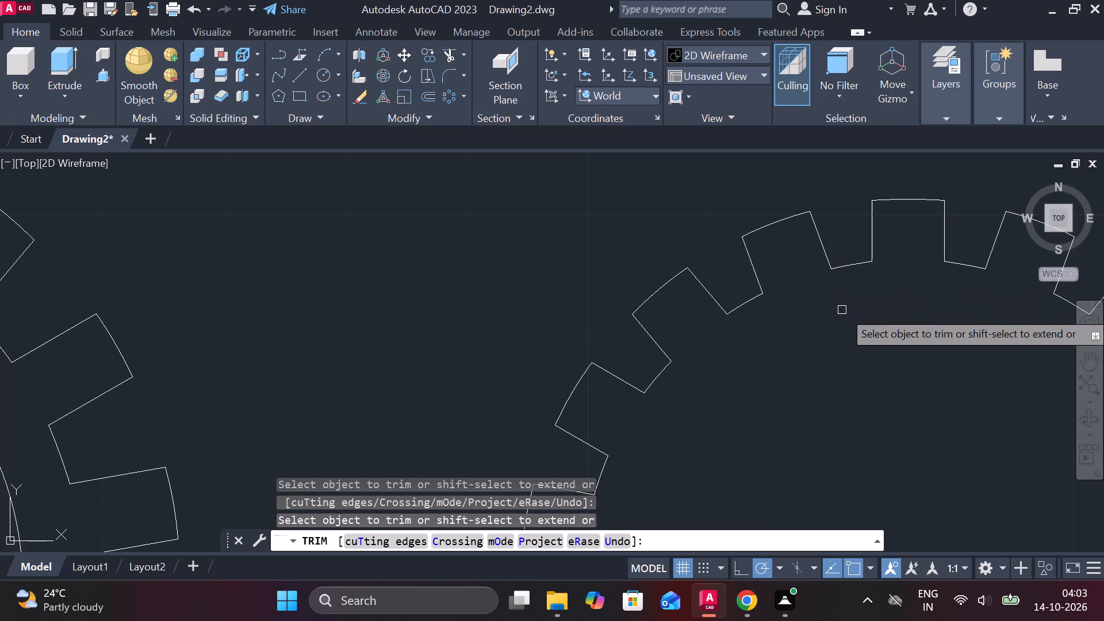
scroll(845, 311, "down", 3)
middle_click_drag(855, 329, 842, 302)
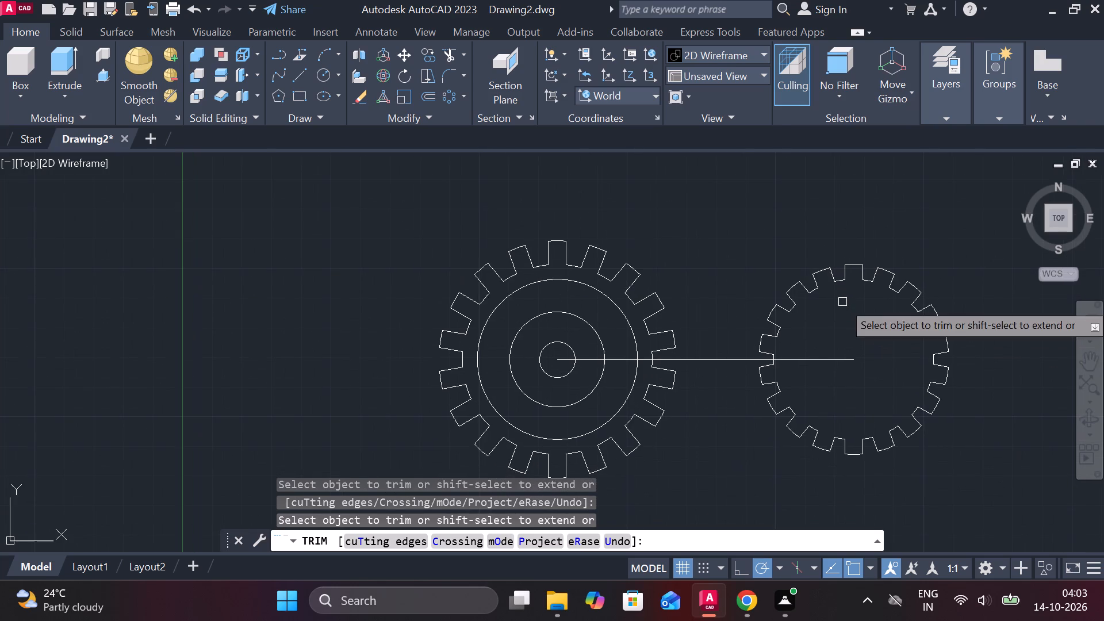
middle_click_drag(841, 302, 799, 291)
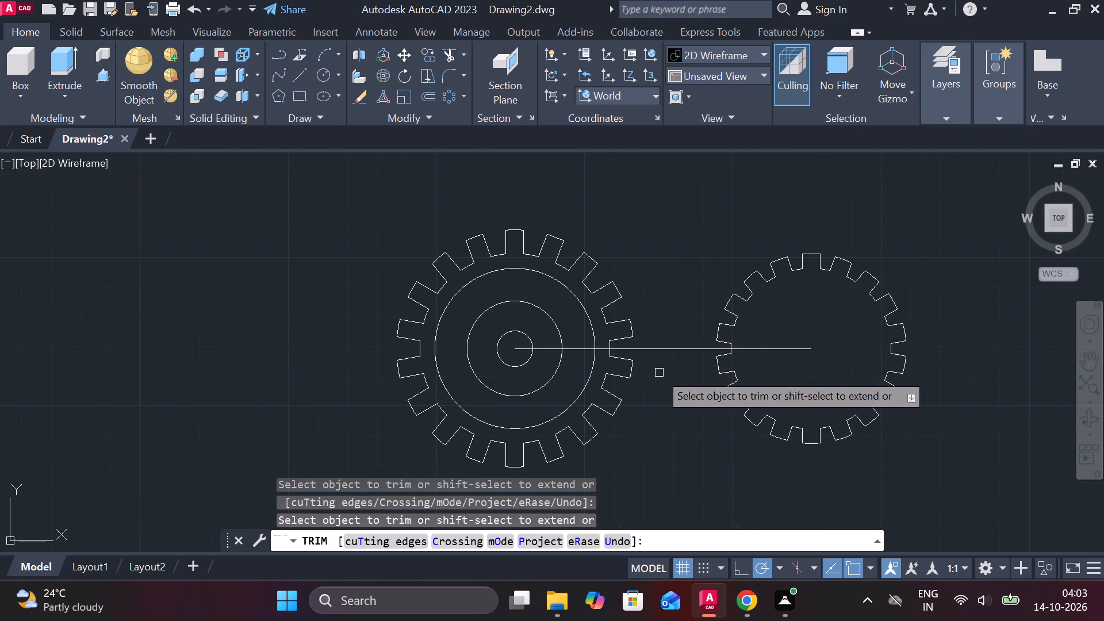
key("Escape")
Draw a circle of radius 40 centred on the second gear, enclosing its teeth.
middle_click_drag(624, 373, 612, 373)
middle_click_drag(619, 366, 575, 366)
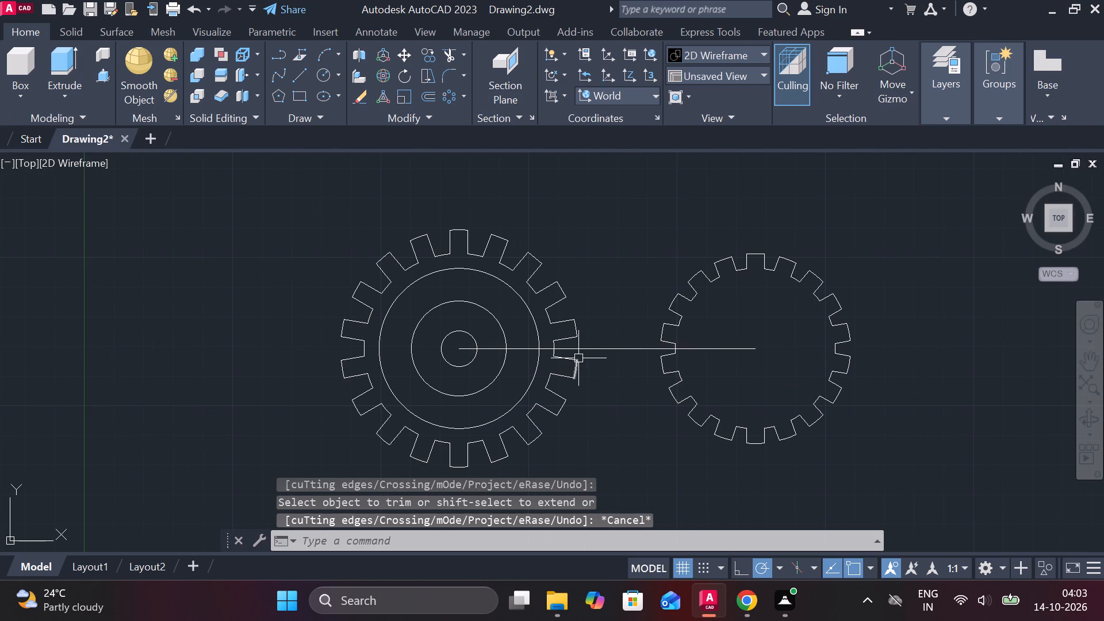
type("c")
key("space")
left_click(752, 354)
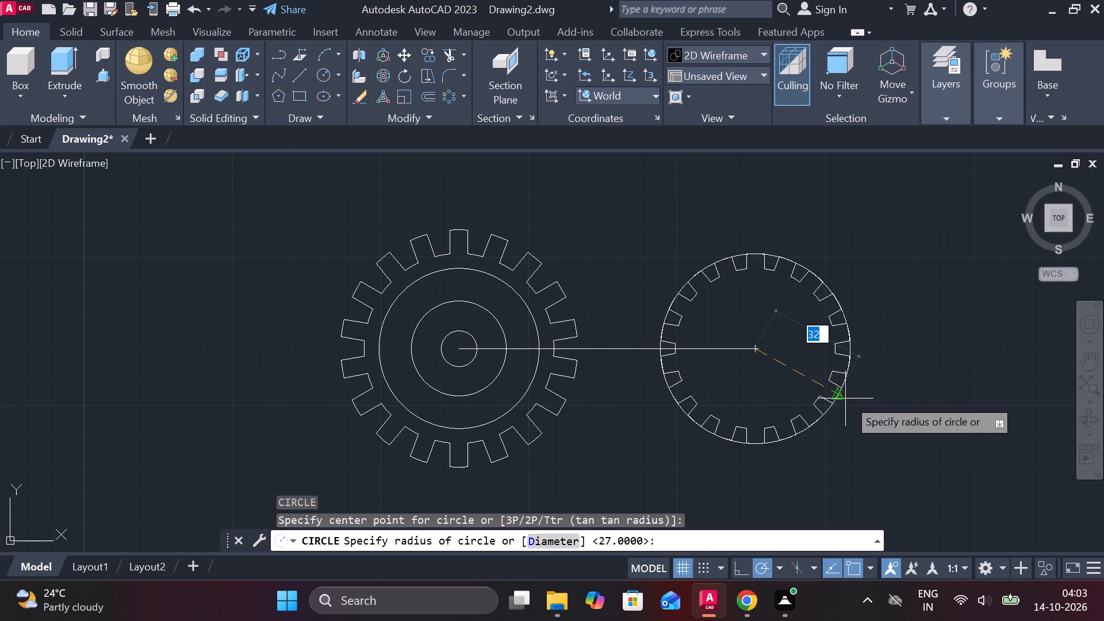
type("40")
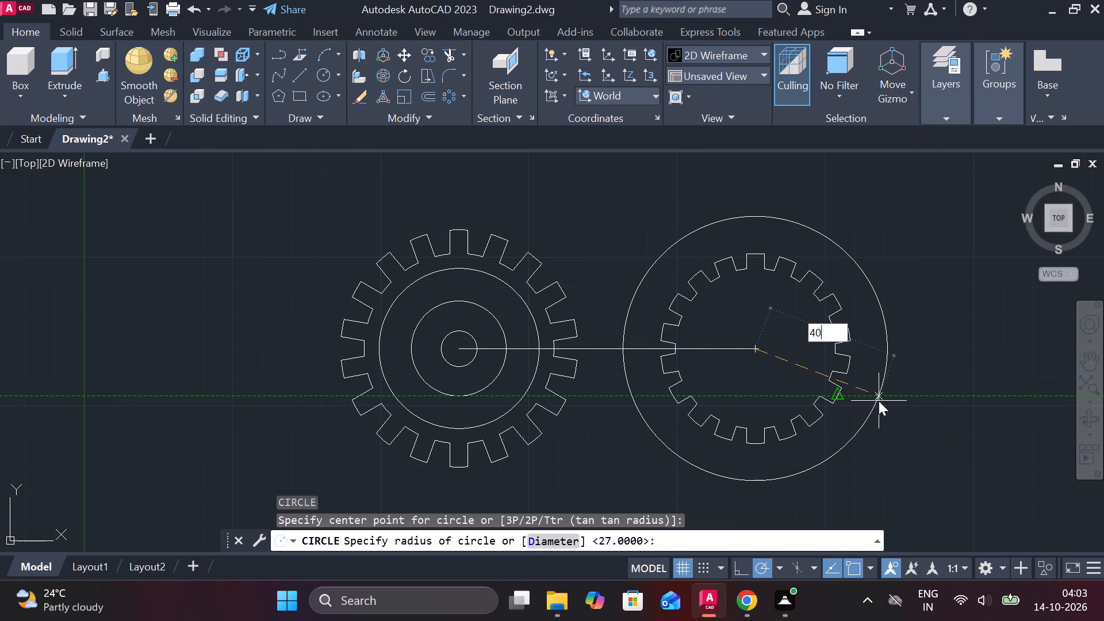
key("Return")
Draw a 12-unit diameter circle at the second gear's centre.
key("space")
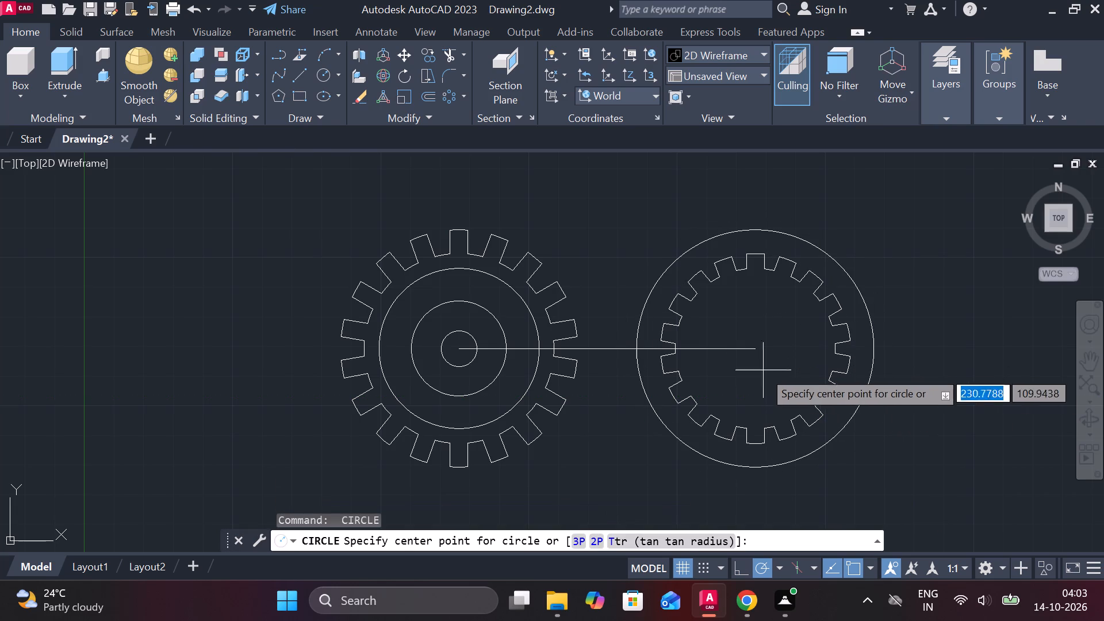
left_click(757, 359)
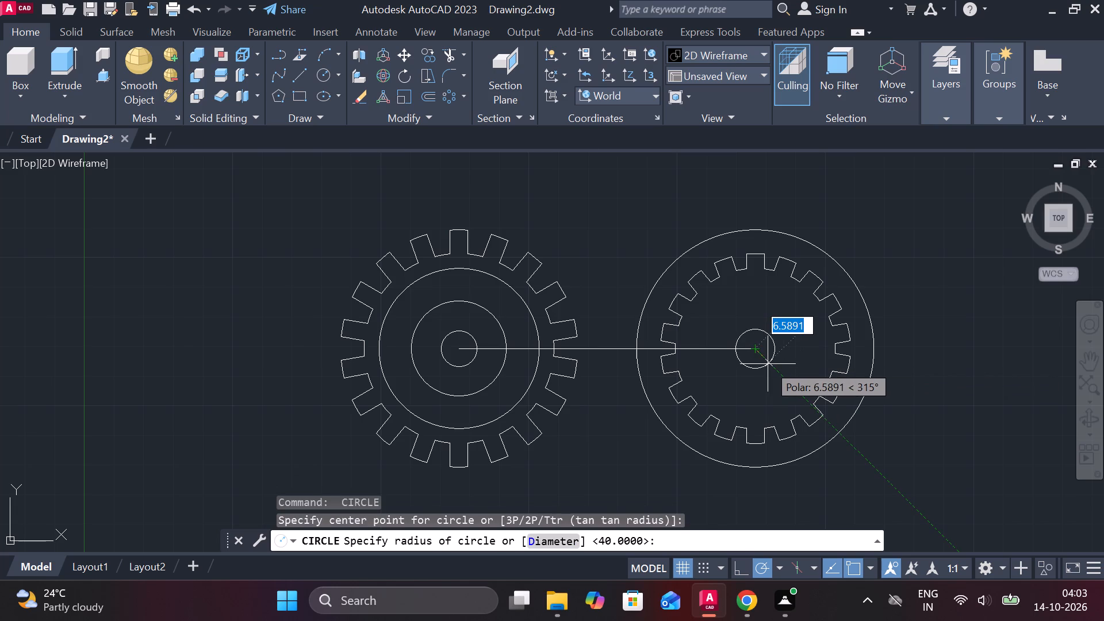
type("d 12")
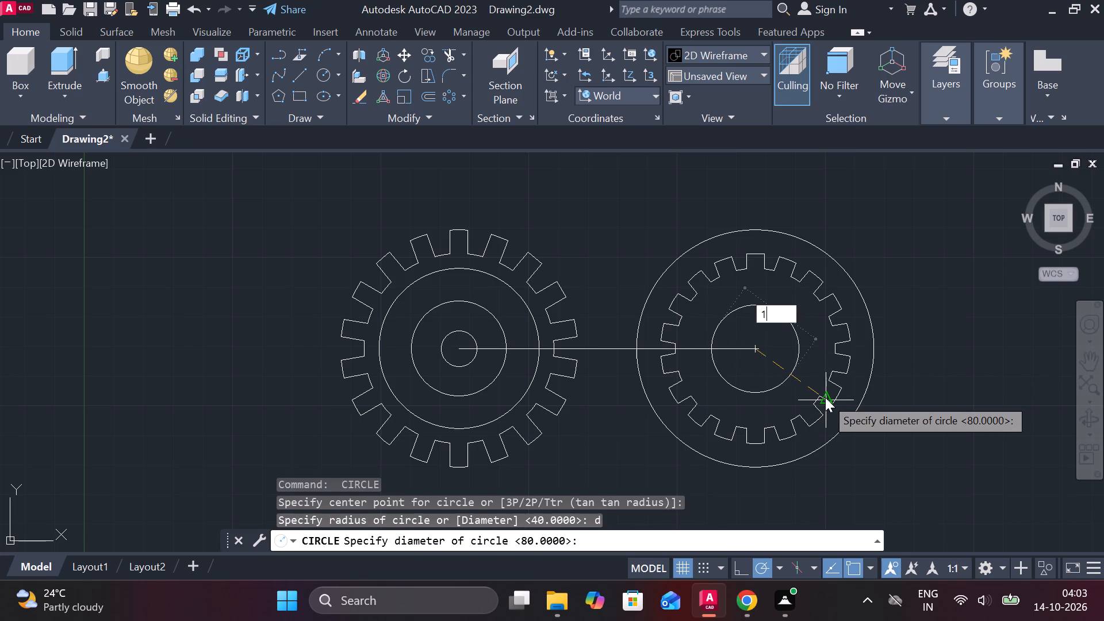
key("space")
Draw a circle of radius 16 concentric with the second gear.
key("c")
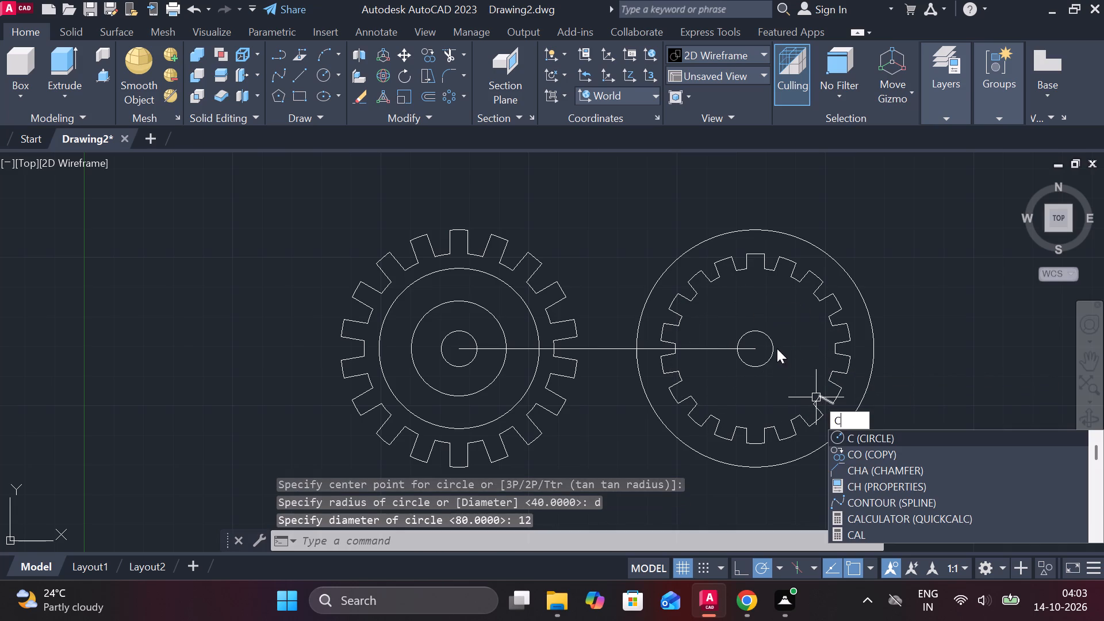
key("Return")
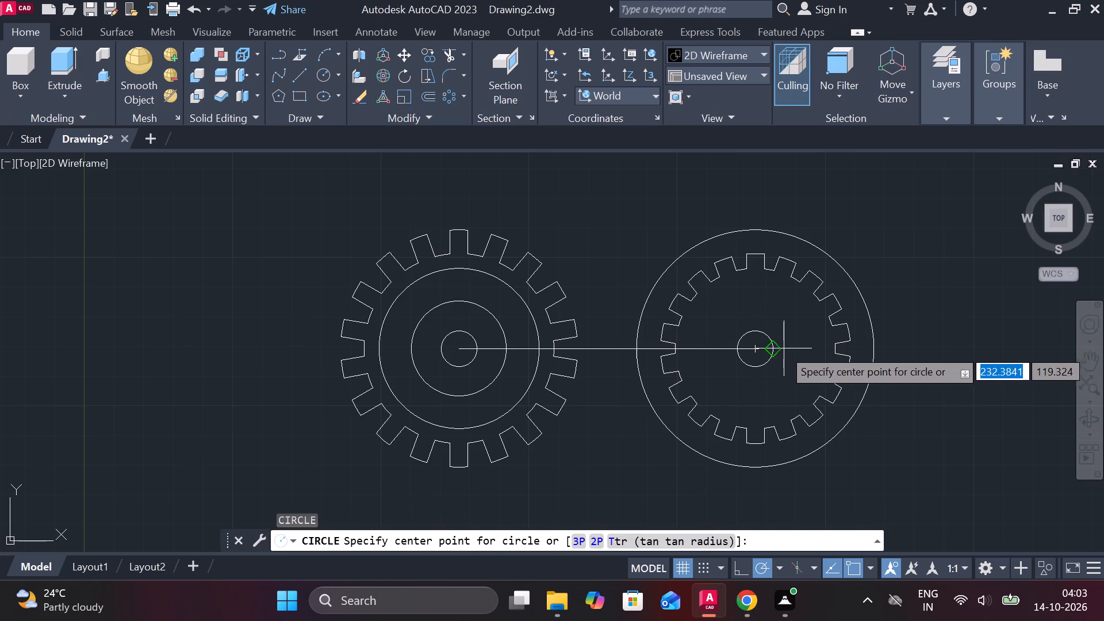
left_click(757, 349)
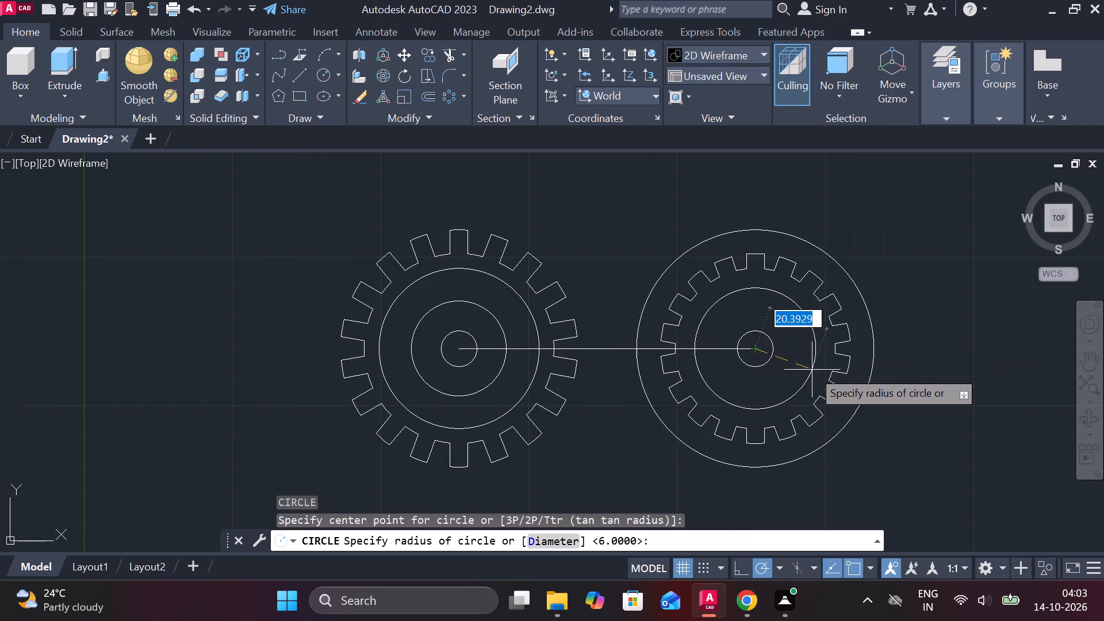
type("16")
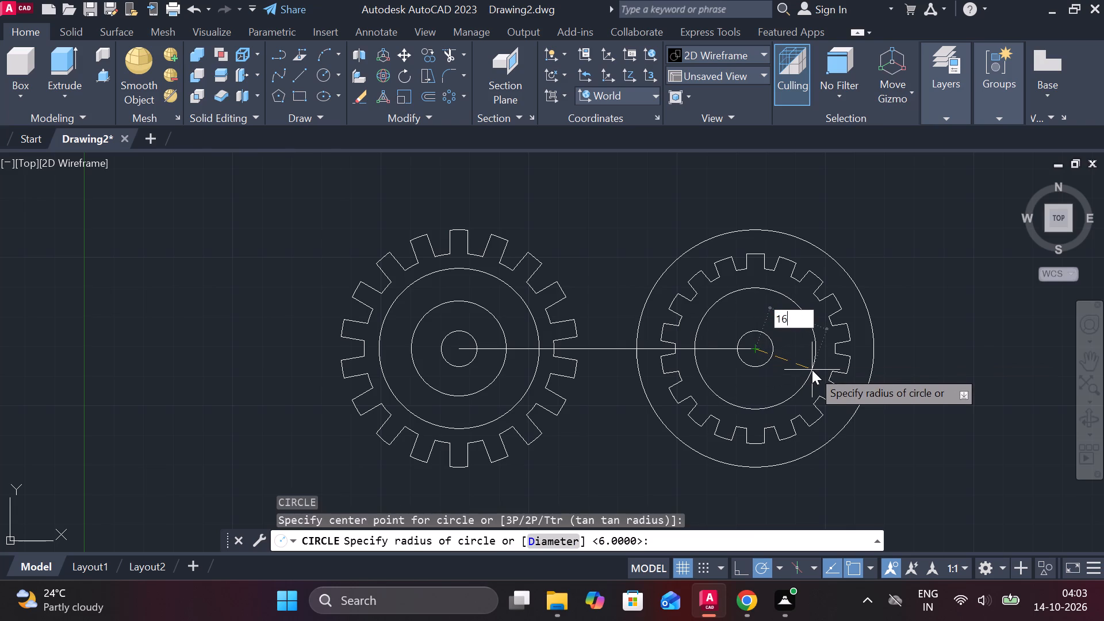
key("space")
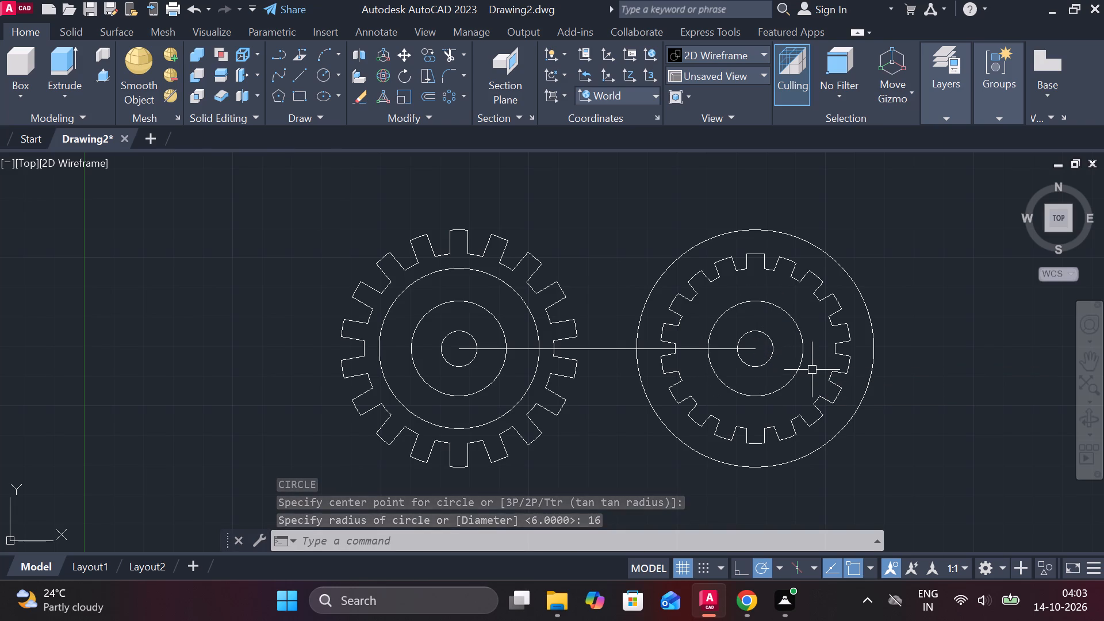
Erase the first gear with its inner circles and the line joining the two gear centres, using a crossing selection.
middle_click_drag(593, 421, 597, 421)
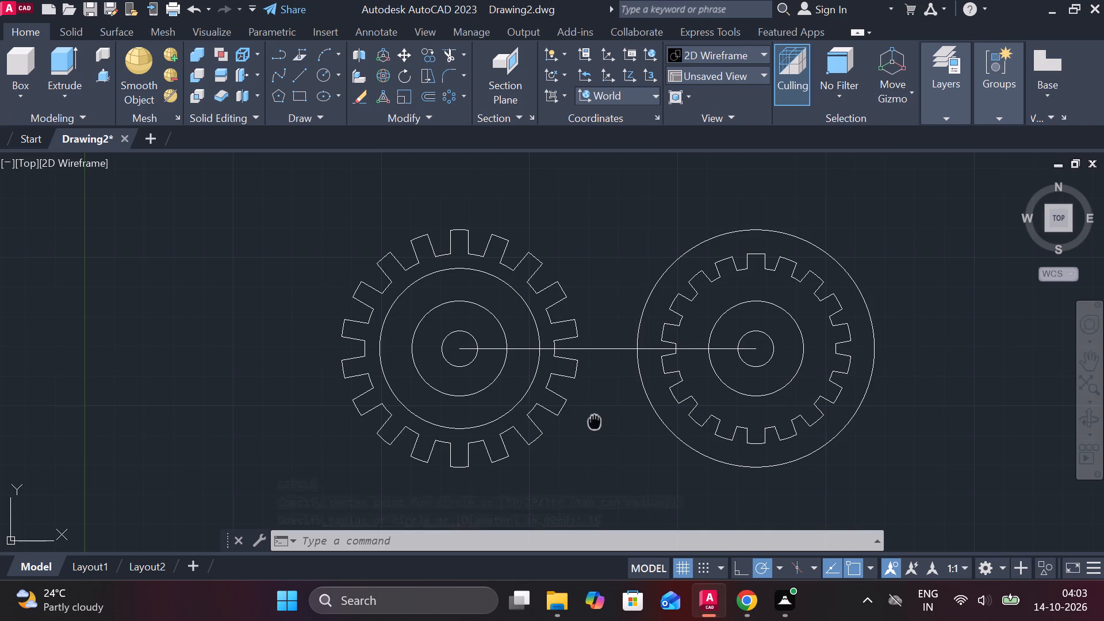
middle_click_drag(597, 421, 637, 425)
key("grave")
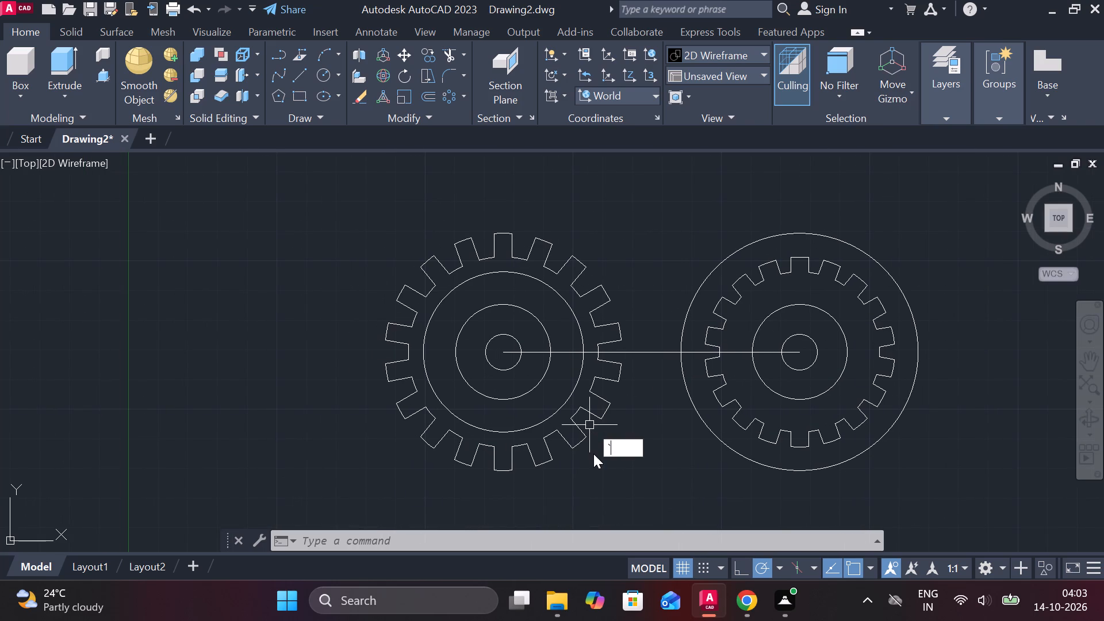
key("Escape")
left_click(597, 465)
left_click(357, 213)
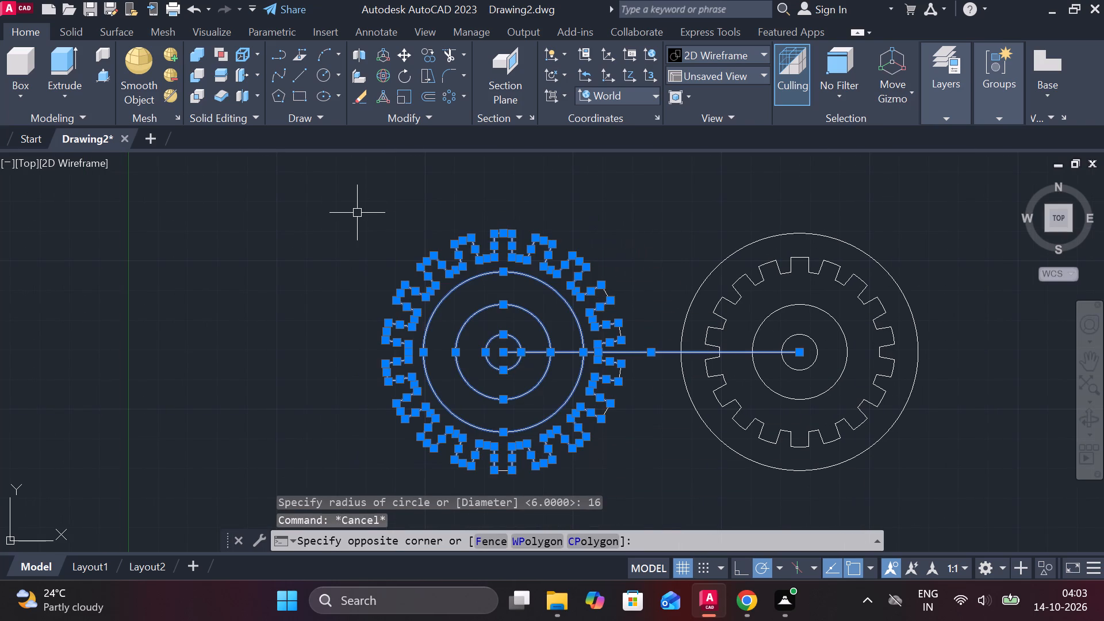
type("e")
key("space")
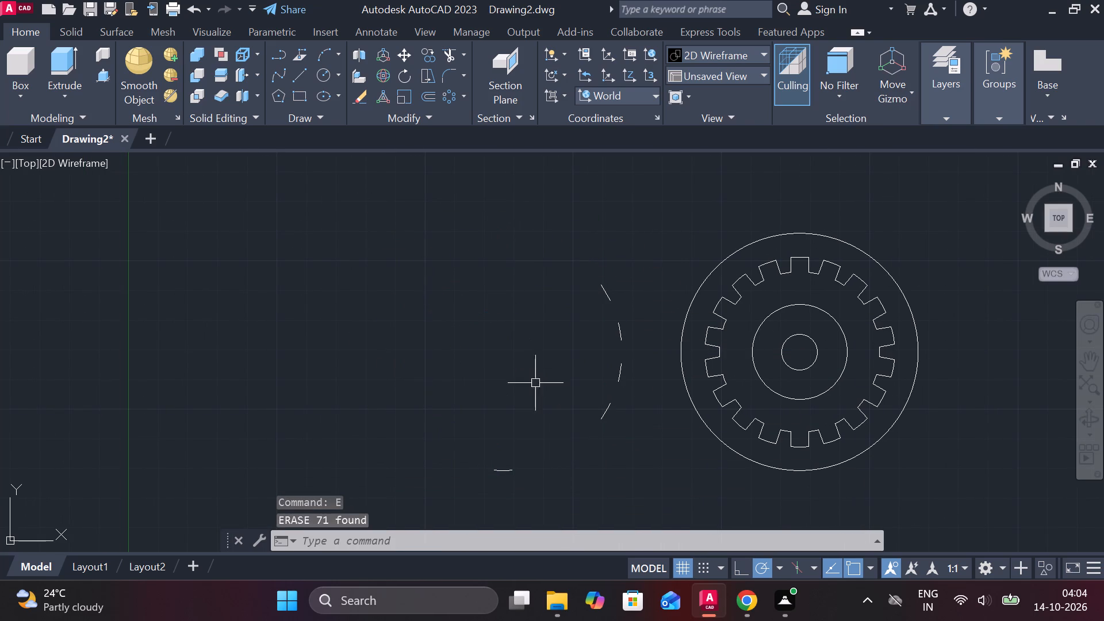
Erase the leftover tooth-tip arcs of the first gear, including the one at its bottom tooth.
left_click_drag(621, 454, 604, 408)
left_click(578, 269)
type("e")
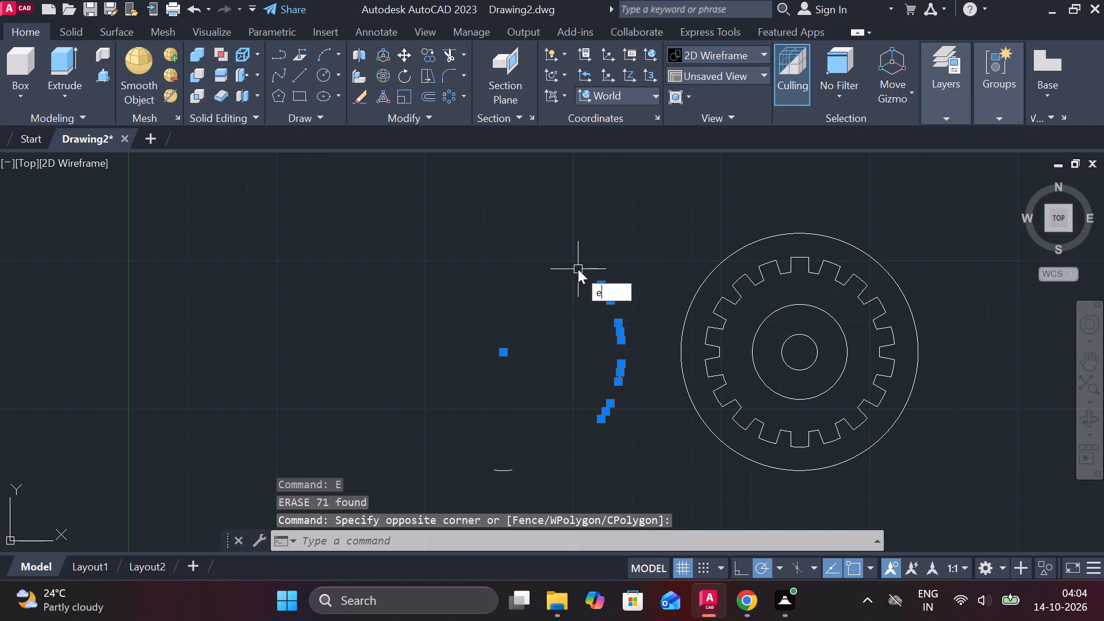
key("space")
left_click(509, 470)
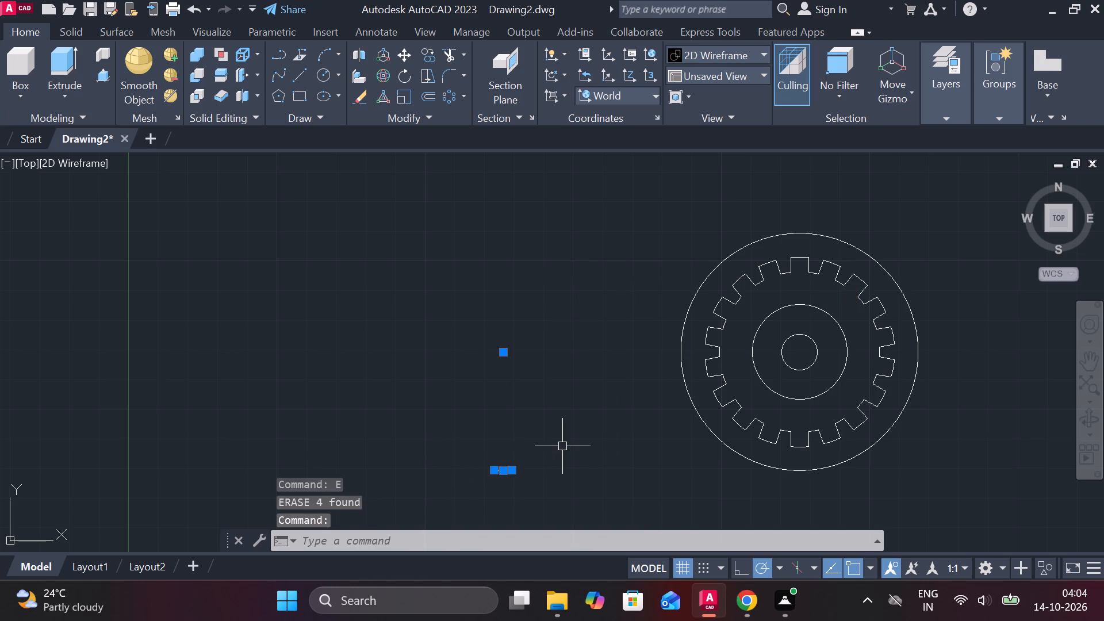
key("w")
key("BackSpace")
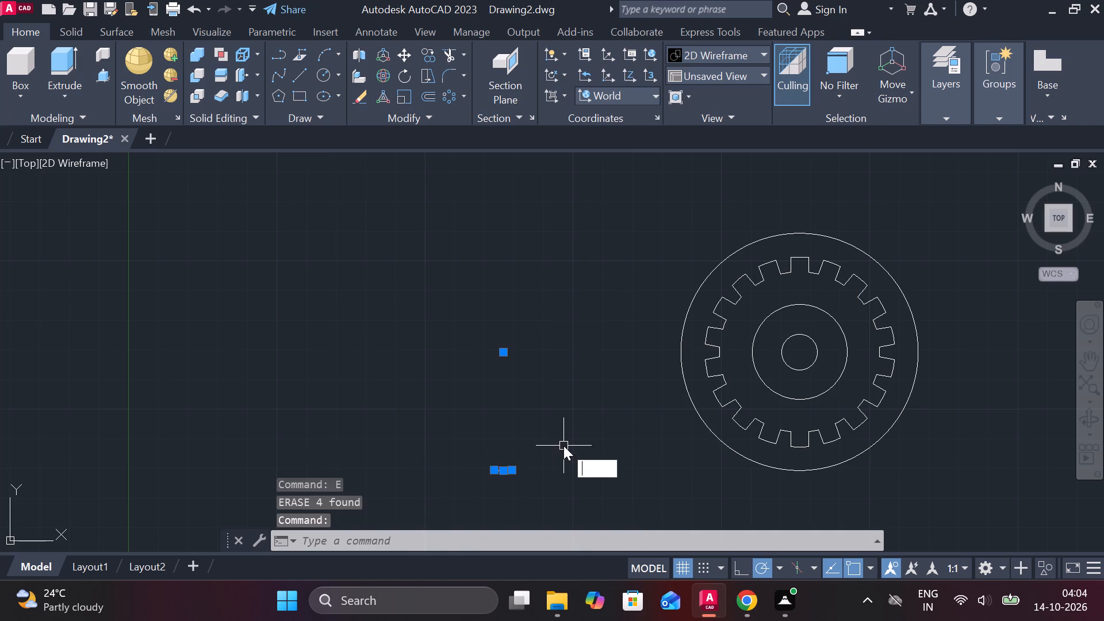
type("e")
key("space")
Draw a horizontal line 100 units long to the left from the remaining gear's centre.
middle_click_drag(765, 378, 748, 378)
key("l")
key("Return")
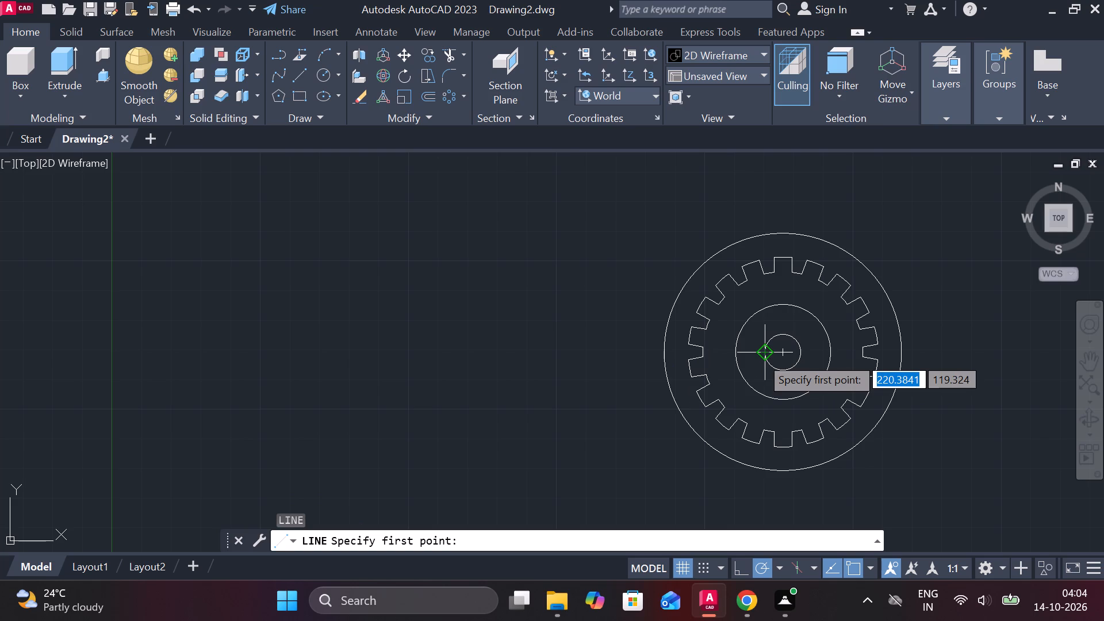
left_click(780, 356)
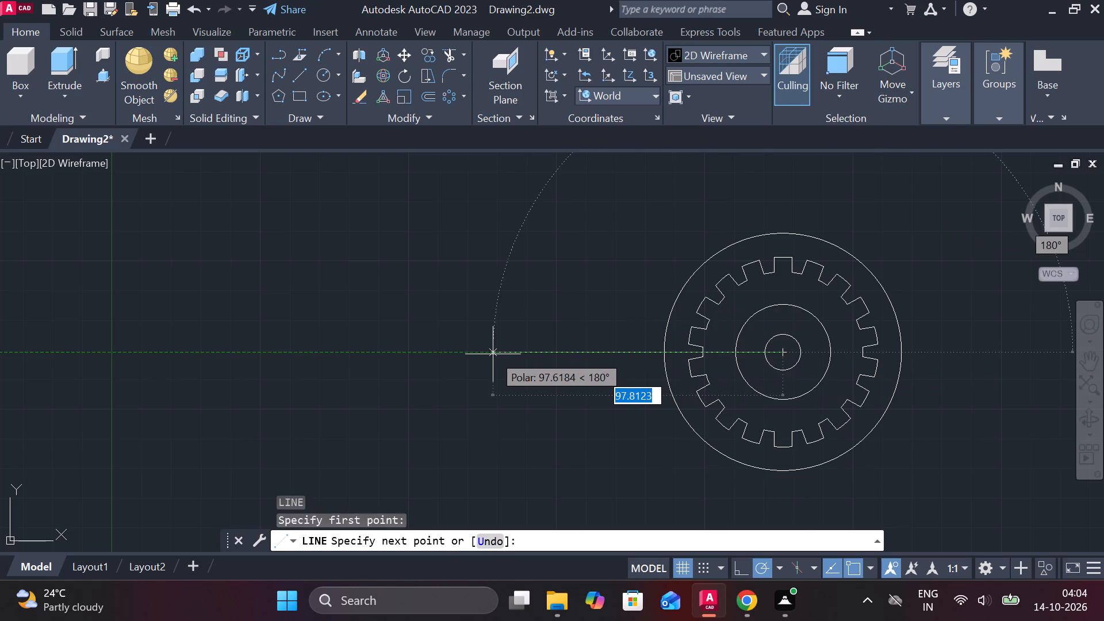
type("100")
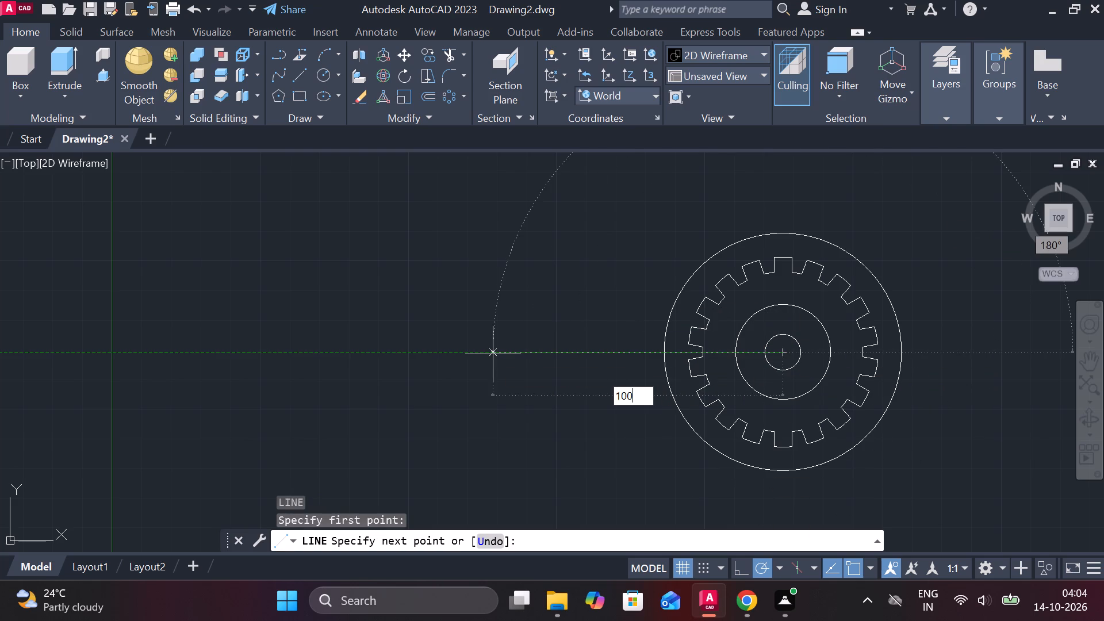
key("Return")
middle_click_drag(519, 275, 568, 290)
key("Escape")
Draw a circle of radius 32 centred on the new line's left endpoint.
type("c")
key("space")
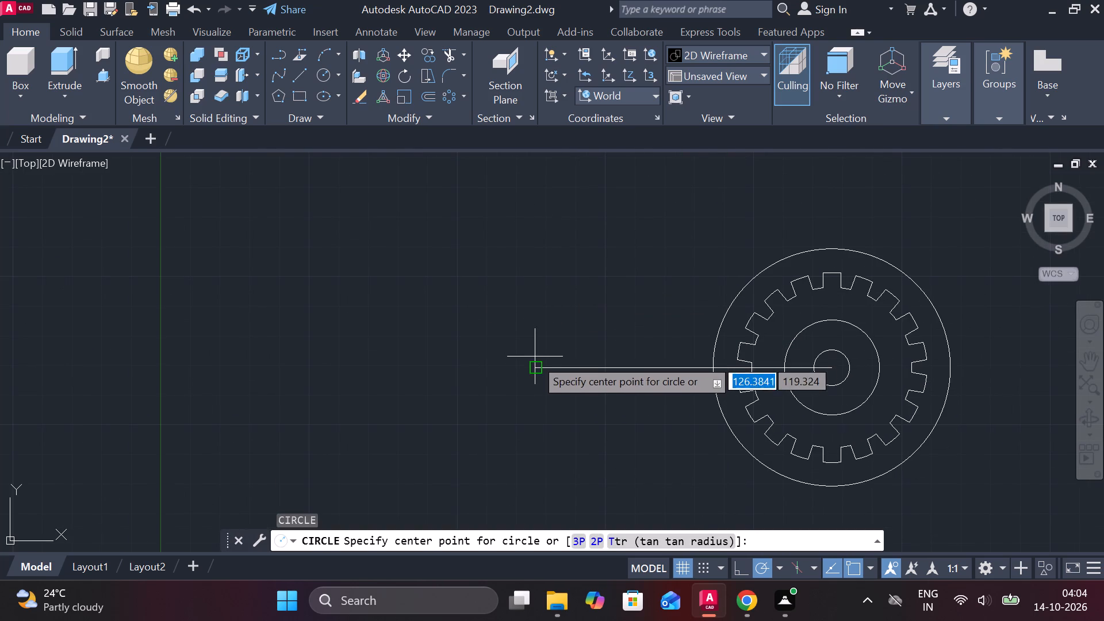
left_click(535, 365)
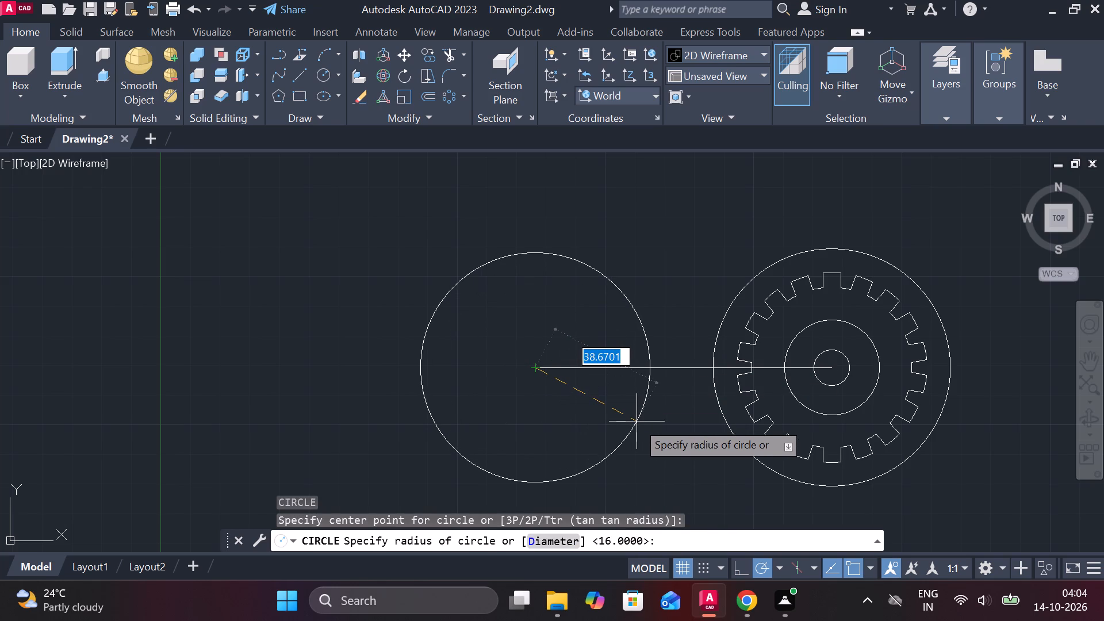
type("32")
key("space")
Draw a circle of radius 27 concentric with the radius-32 circle at the new line's left endpoint.
key("space")
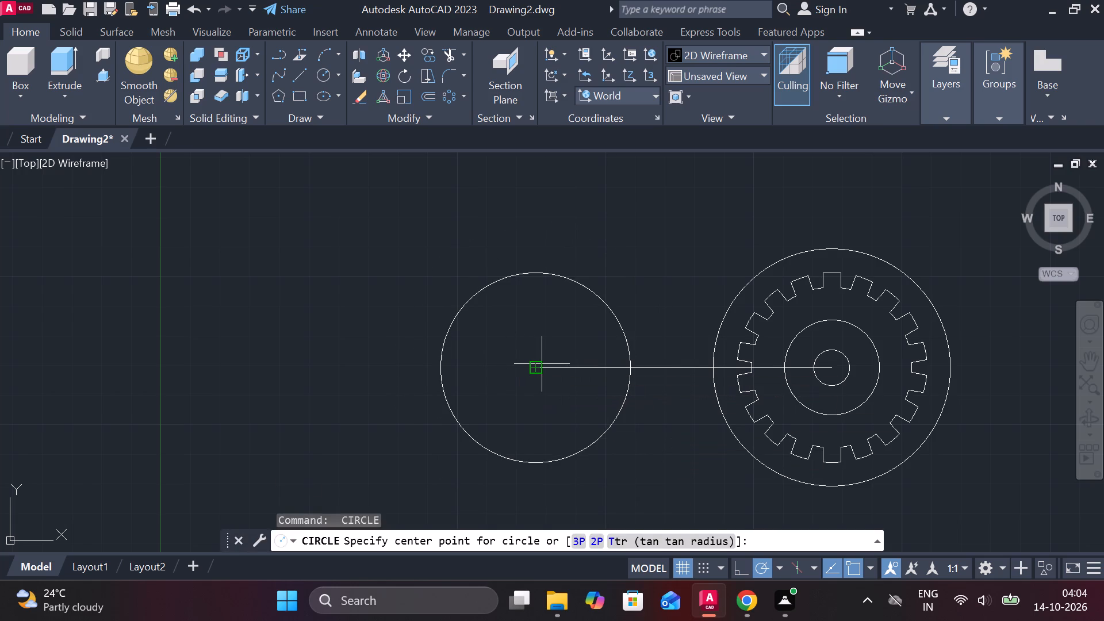
left_click(543, 367)
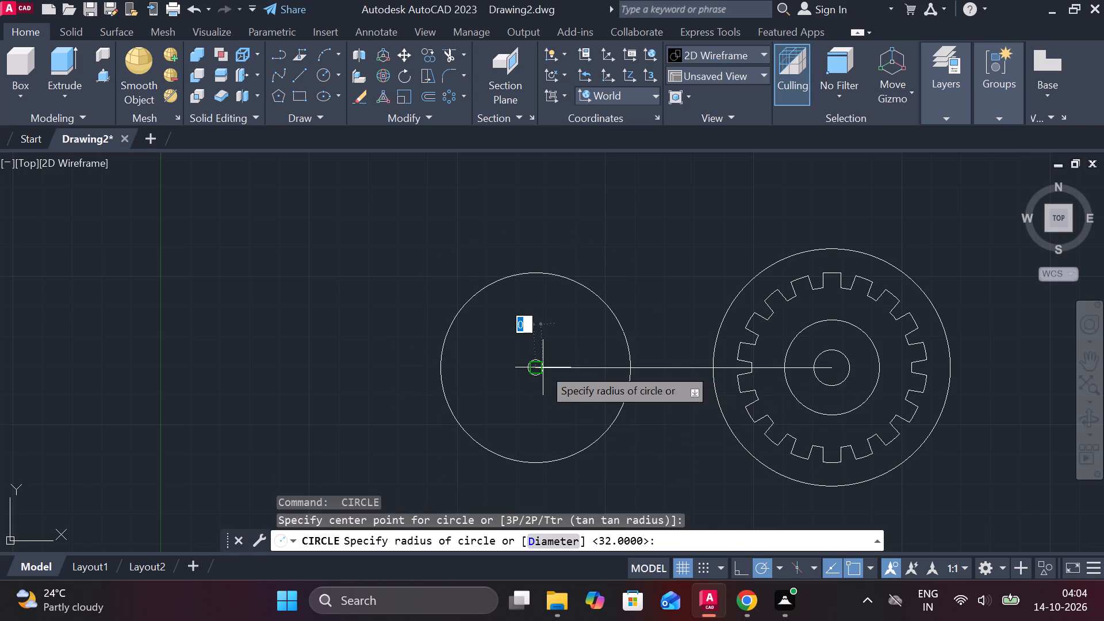
key("2")
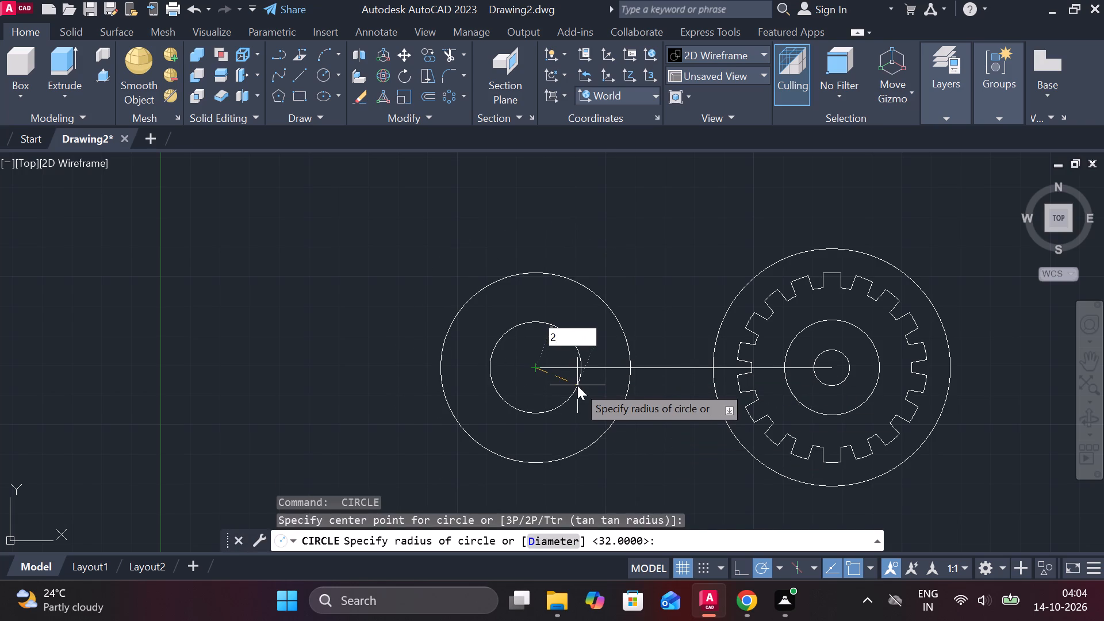
key("7")
key("Return")
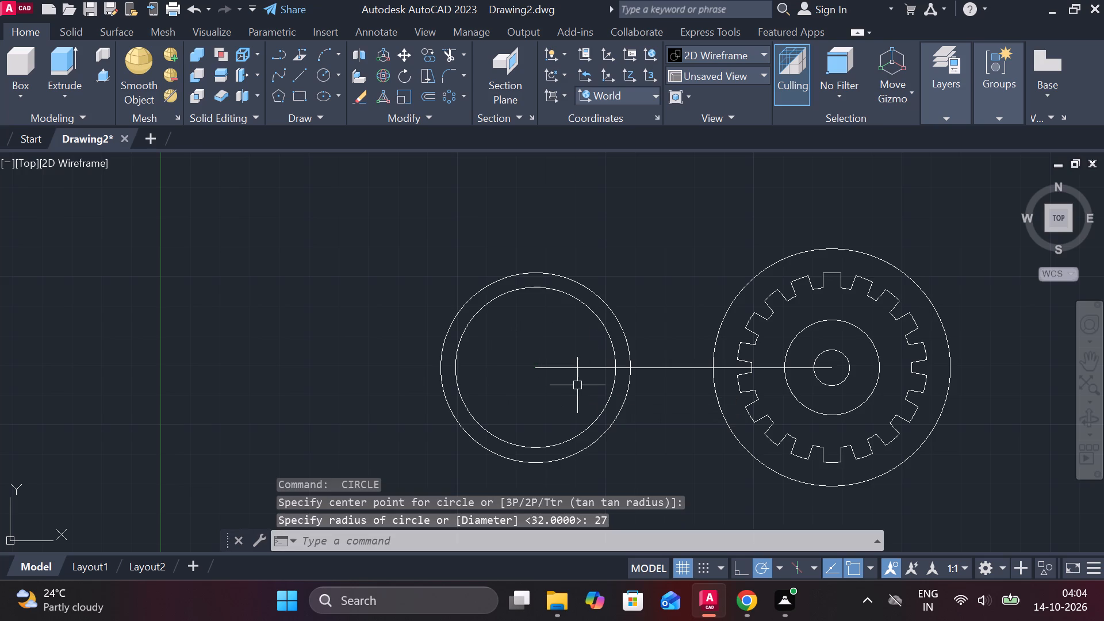
Draw a vertical line from the top quadrant of the radius-27 circle up past the radius-32 circle.
scroll(527, 325, "up", 1)
key("Escape")
key("l")
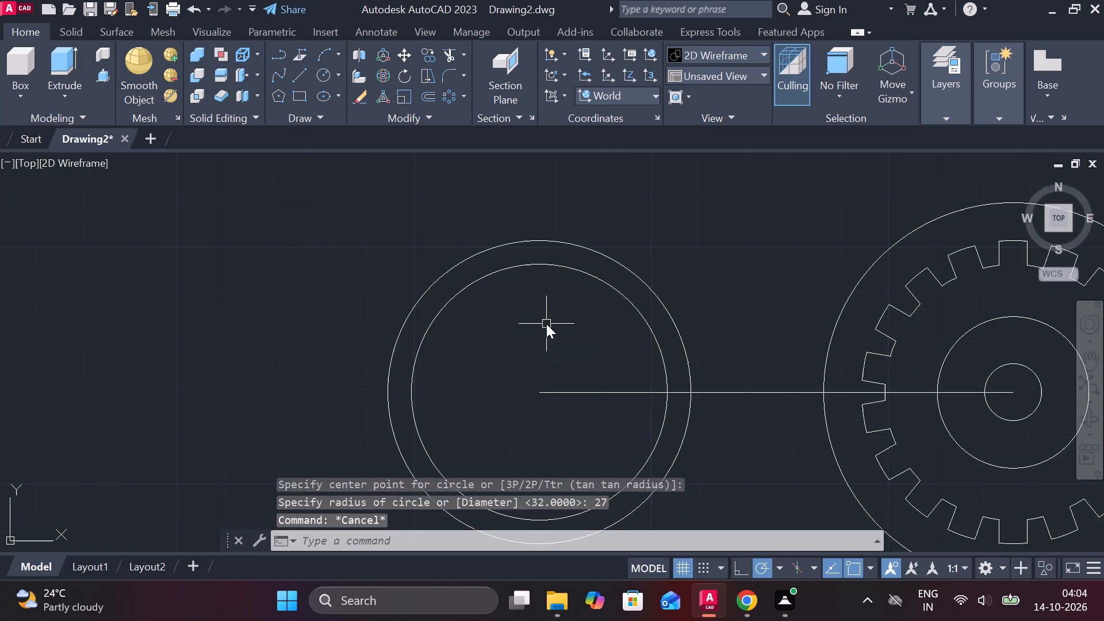
key("Return")
scroll(500, 264, "up", 3)
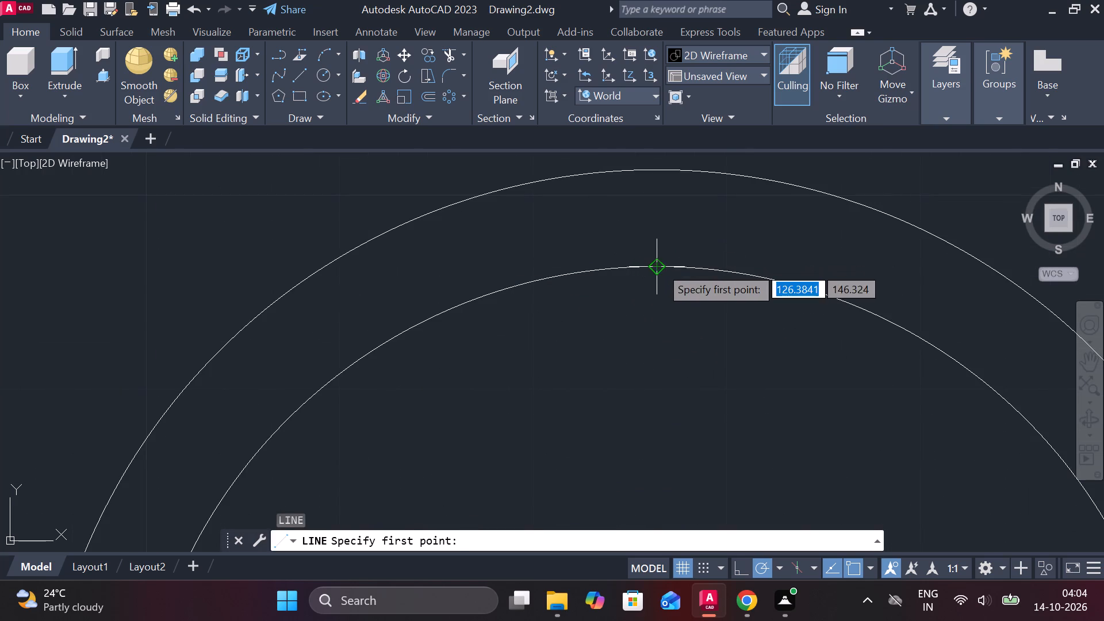
left_click(660, 266)
middle_click_drag(660, 257, 615, 343)
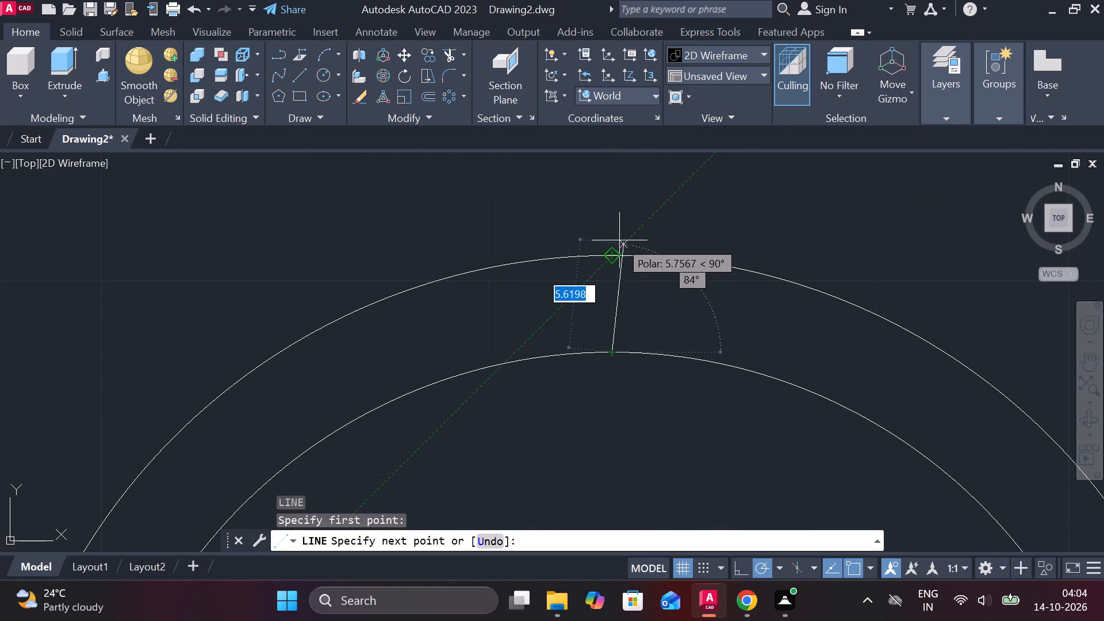
left_click(607, 212)
key("Escape")
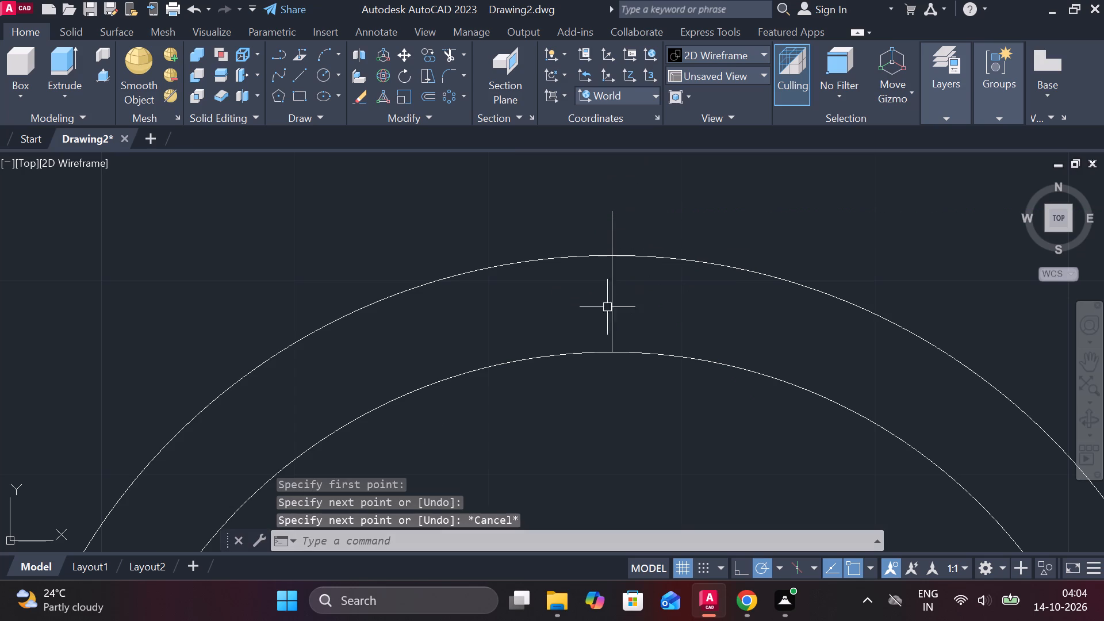
Stretch the vertical line's lower end down to a point inside the radius-27 circle.
left_click(613, 302)
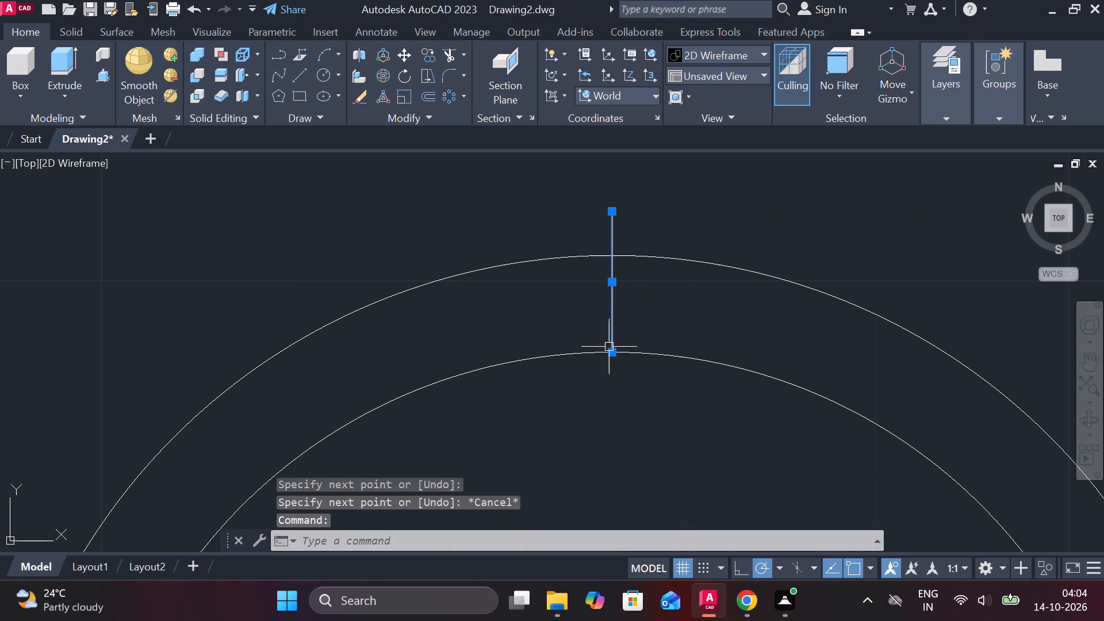
left_click(609, 350)
left_click(610, 393)
key("Escape")
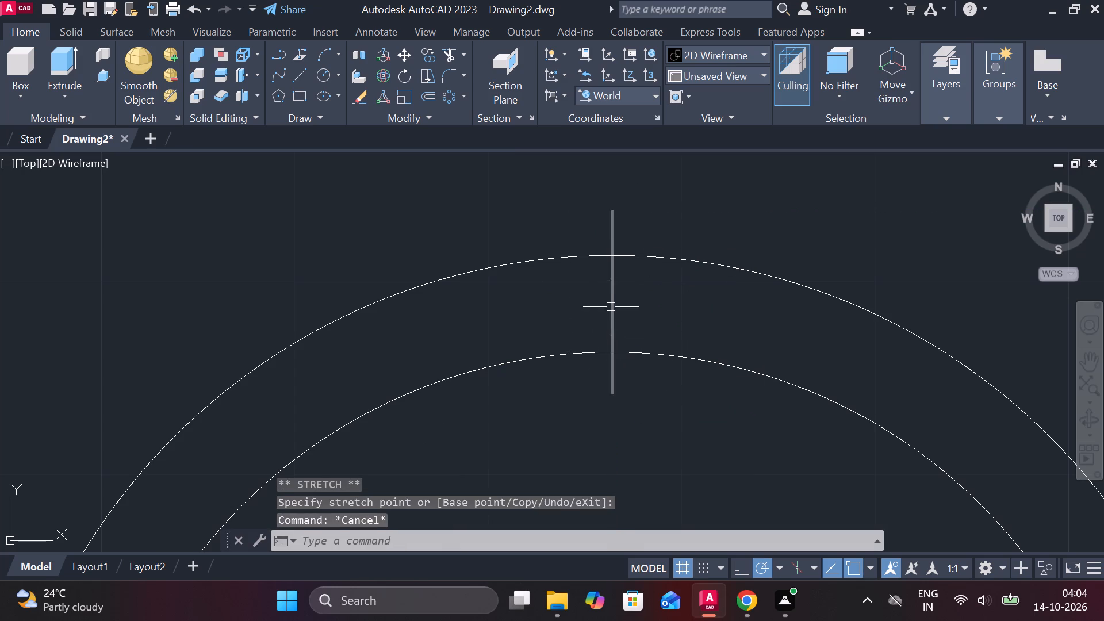
Offset the vertical line by 3 units to each side.
left_click(611, 306)
key("o")
key("Return")
key("Return")
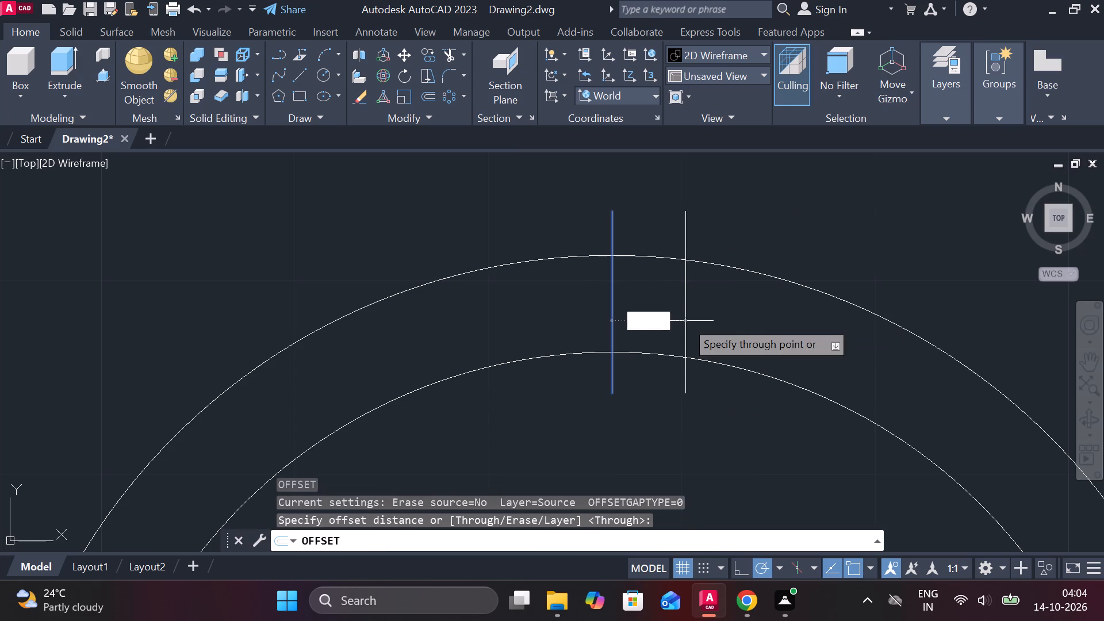
key("3")
key("Return")
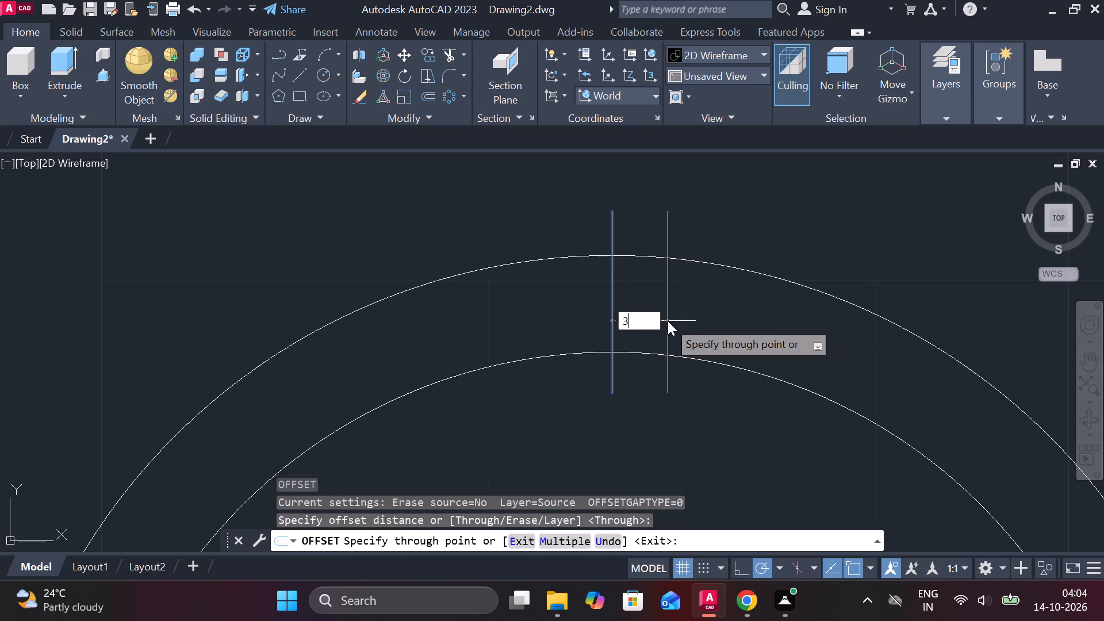
left_click(609, 300)
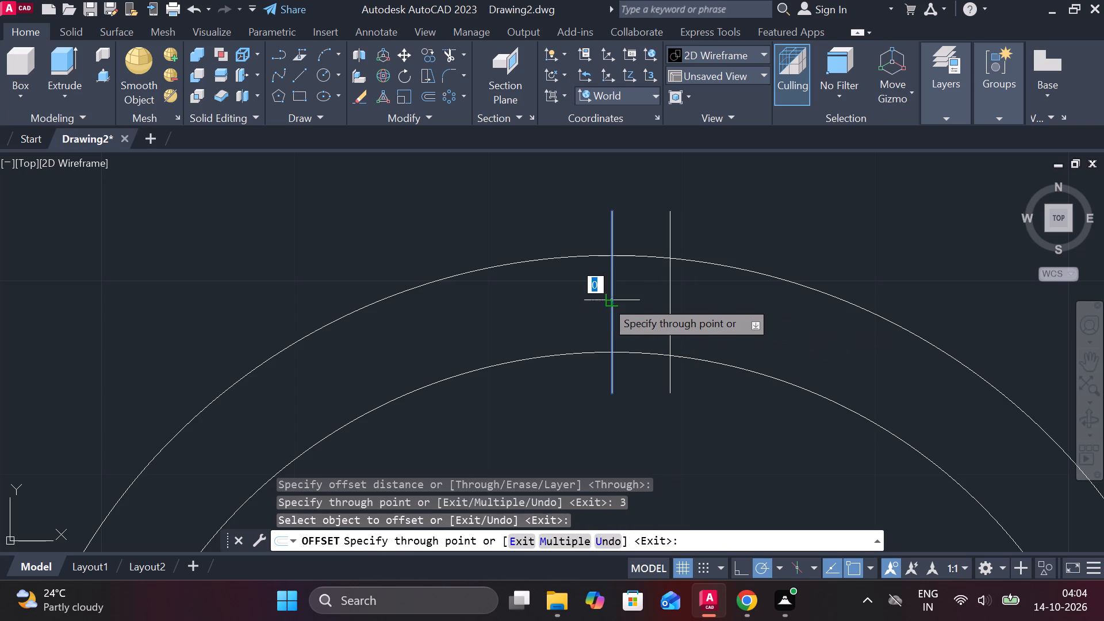
key("3")
key("Return")
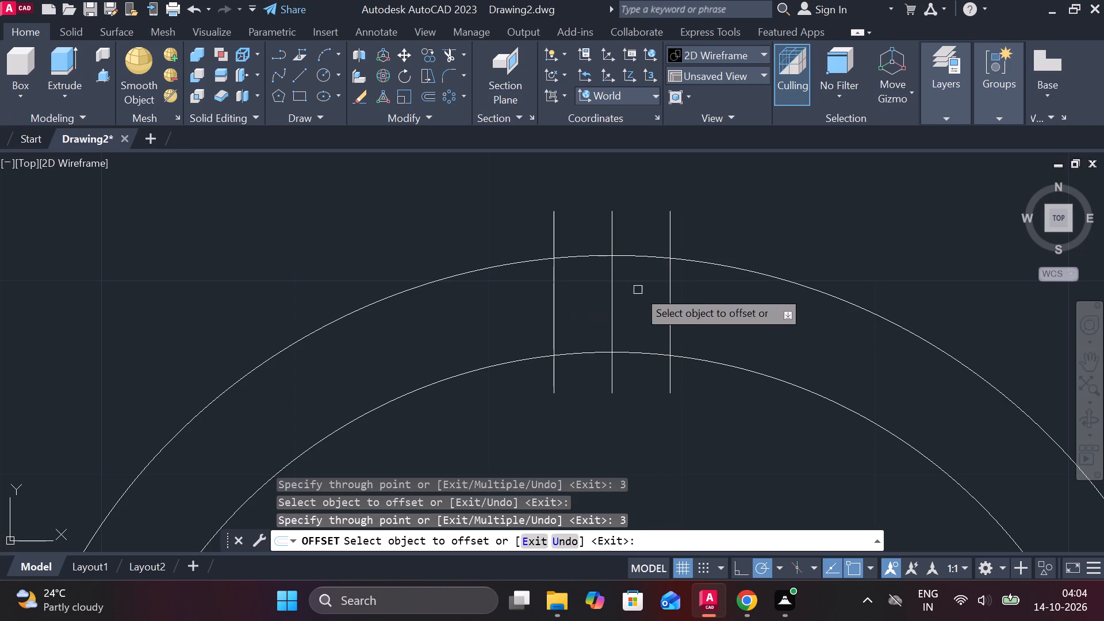
key("Escape")
Trim the three vertical lines outside the band between the two circles and remove the middle line, leaving two tooth sides.
type("tr")
key("space")
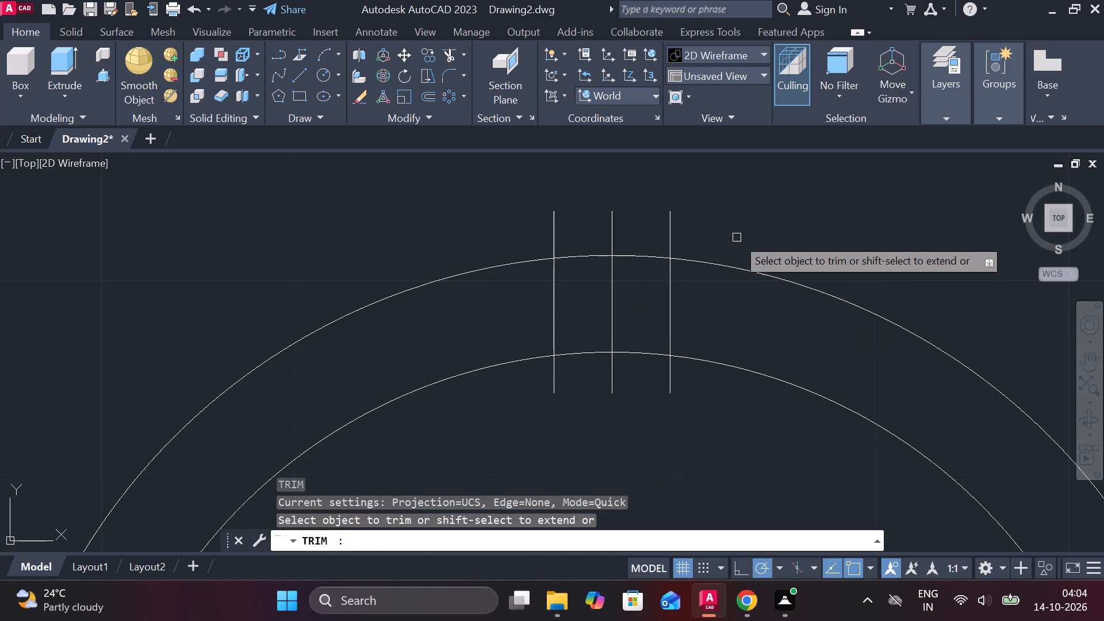
left_click_drag(717, 225, 528, 218)
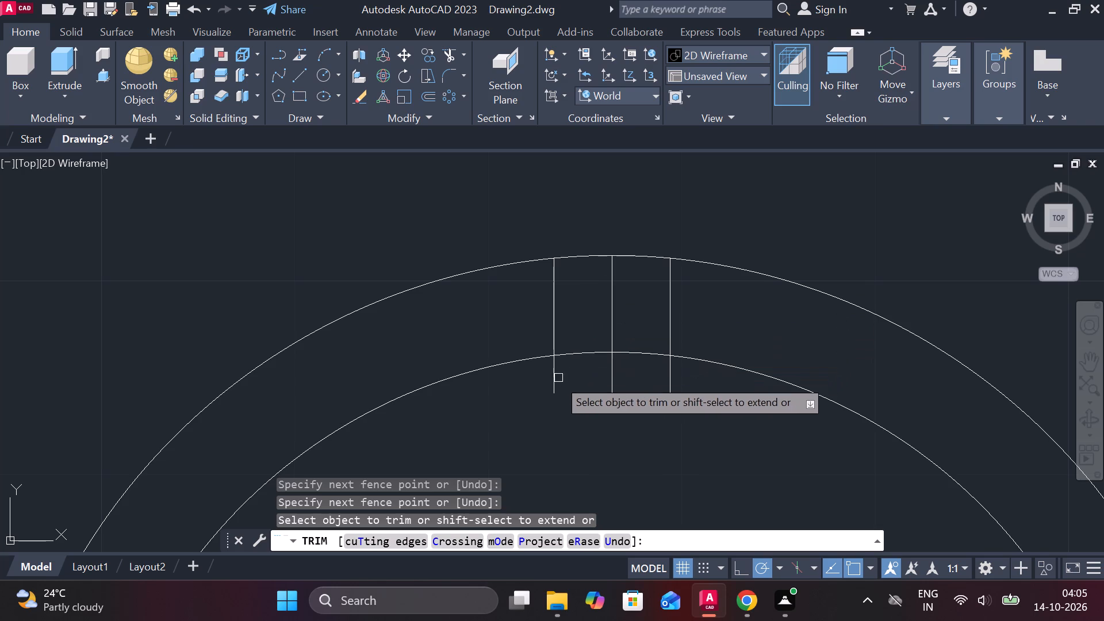
left_click_drag(543, 382, 682, 389)
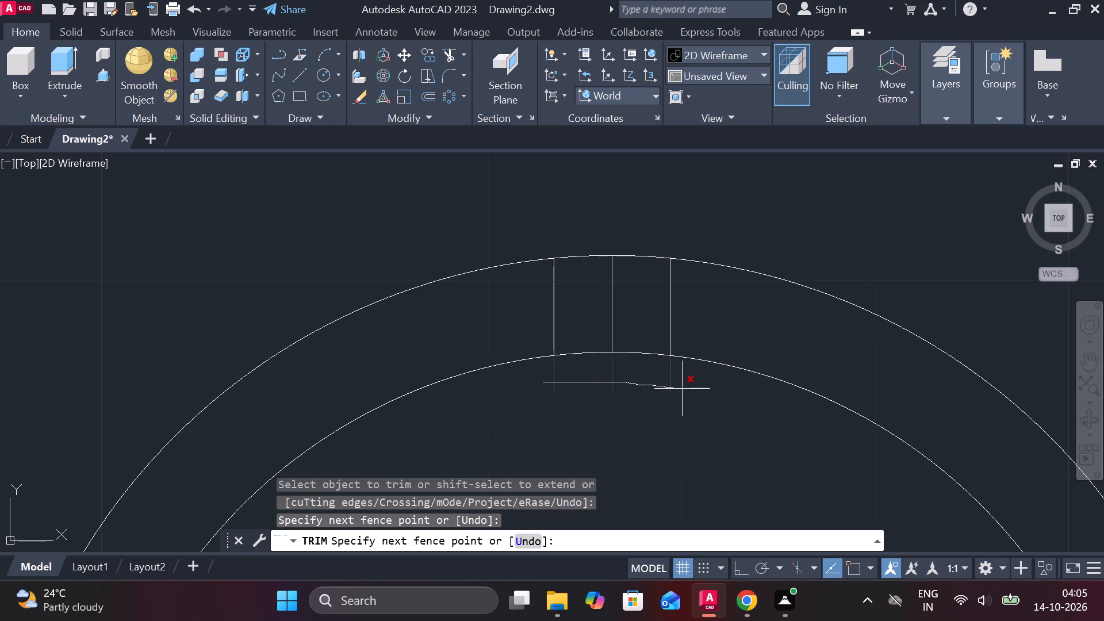
left_click(615, 301)
key("Escape")
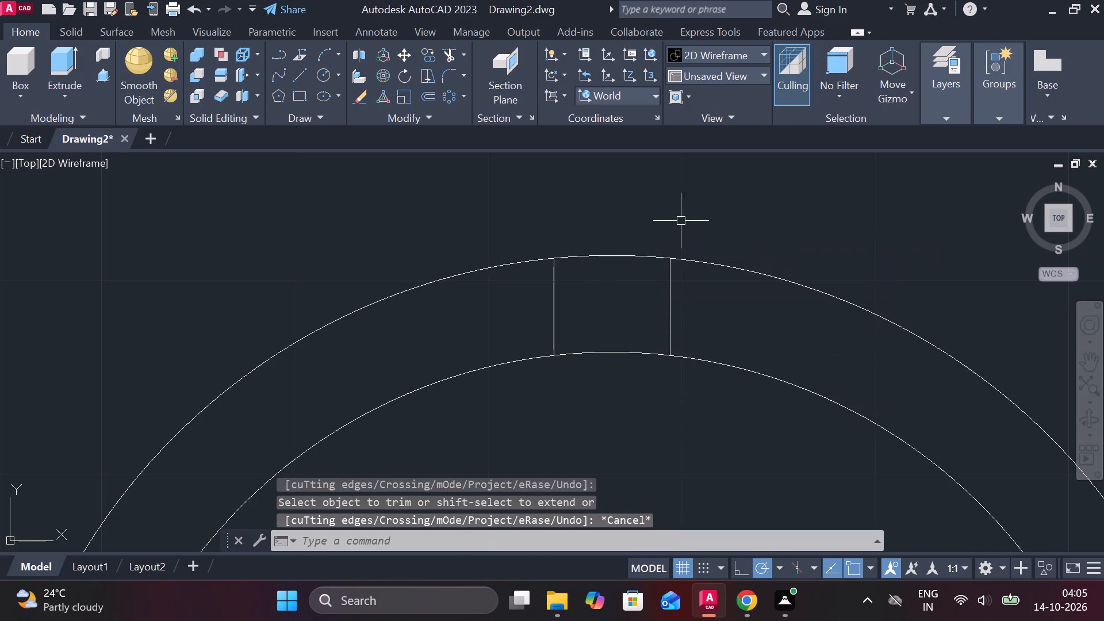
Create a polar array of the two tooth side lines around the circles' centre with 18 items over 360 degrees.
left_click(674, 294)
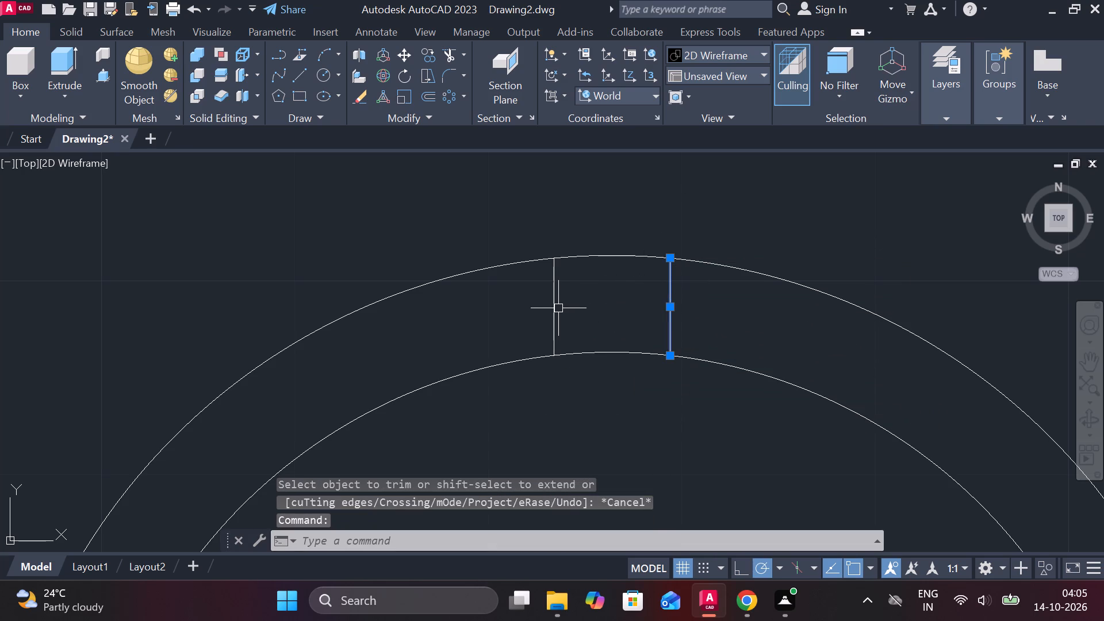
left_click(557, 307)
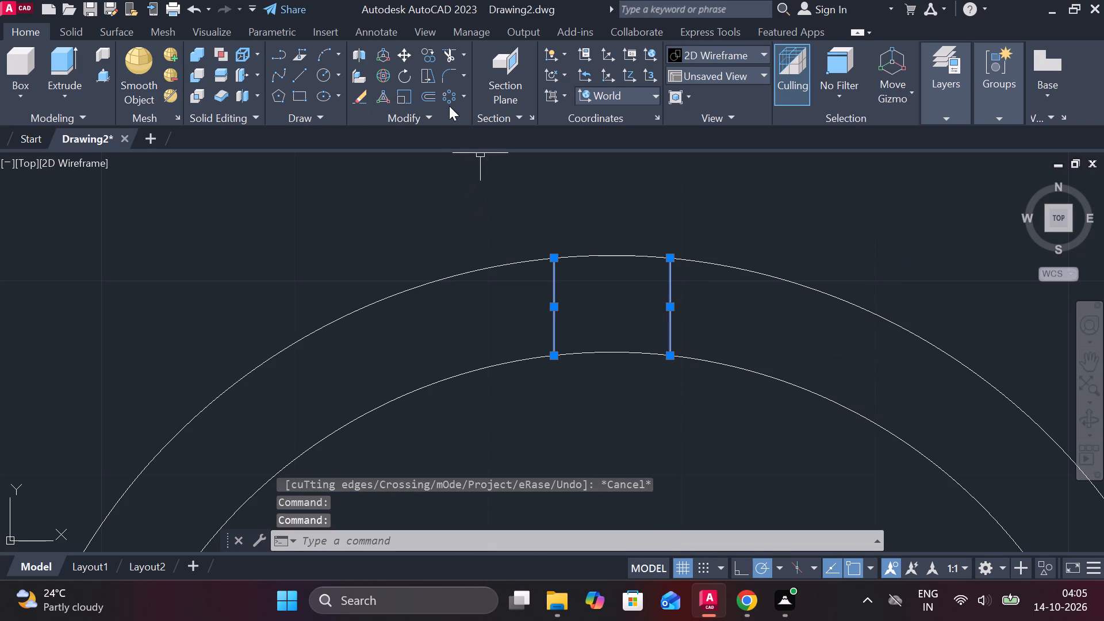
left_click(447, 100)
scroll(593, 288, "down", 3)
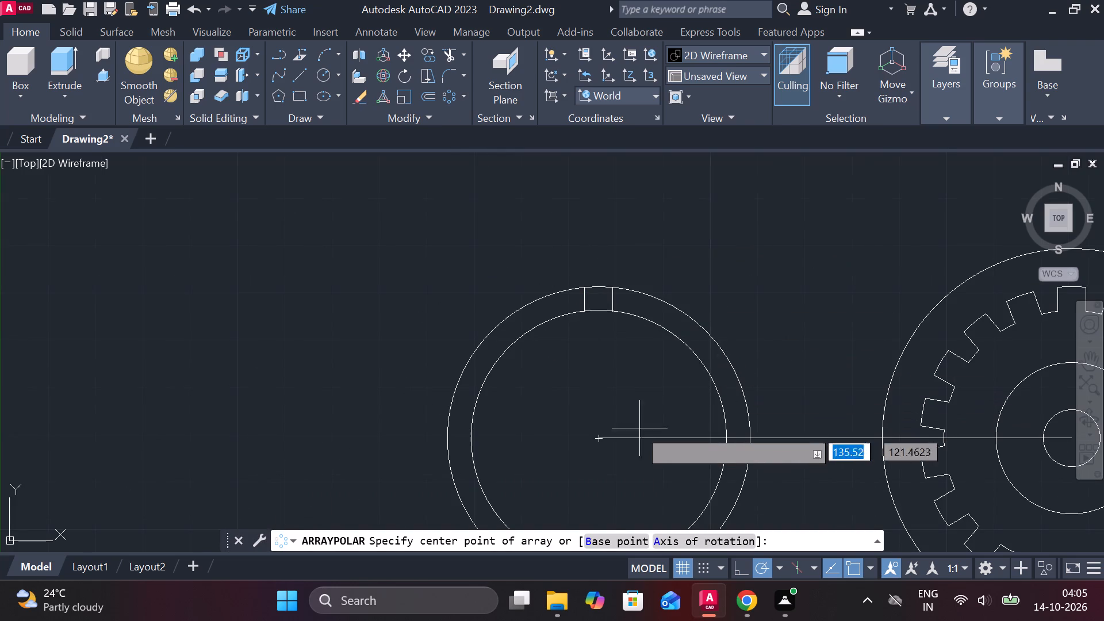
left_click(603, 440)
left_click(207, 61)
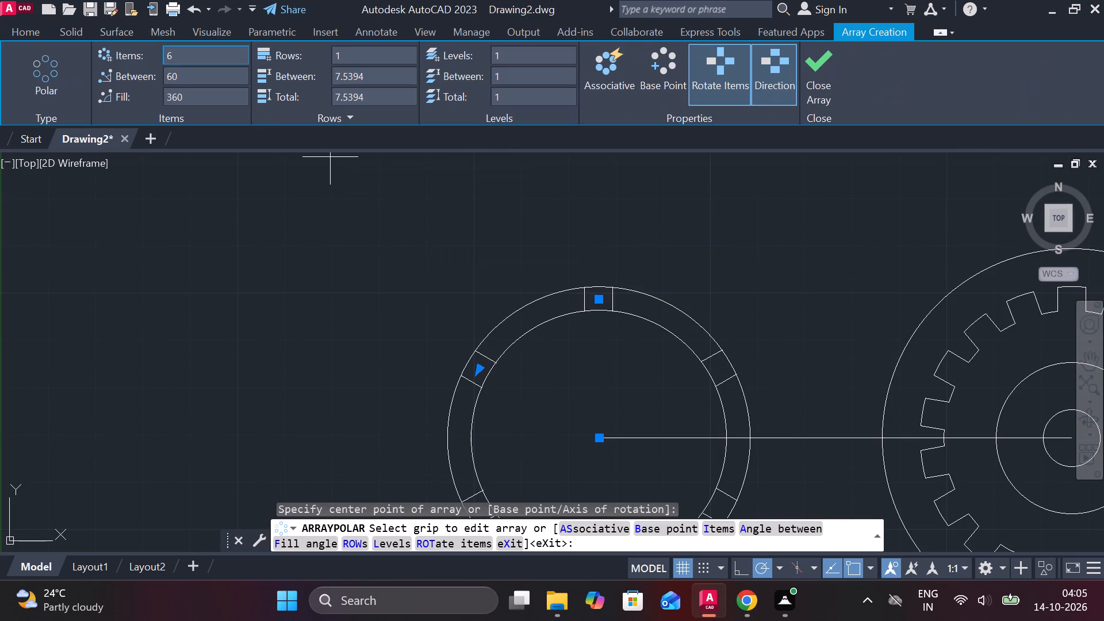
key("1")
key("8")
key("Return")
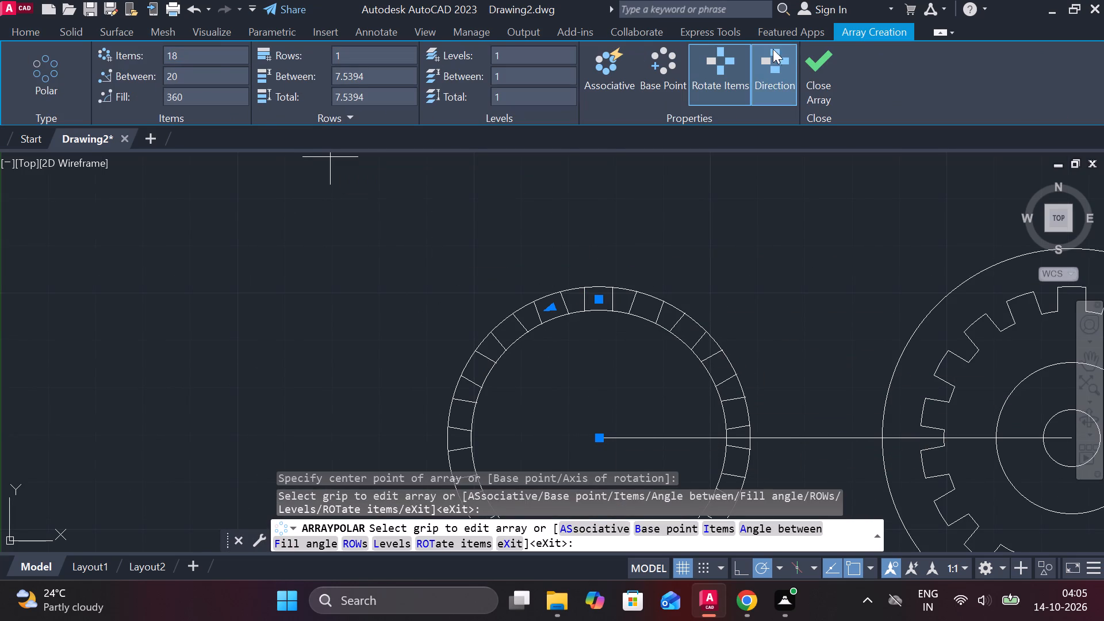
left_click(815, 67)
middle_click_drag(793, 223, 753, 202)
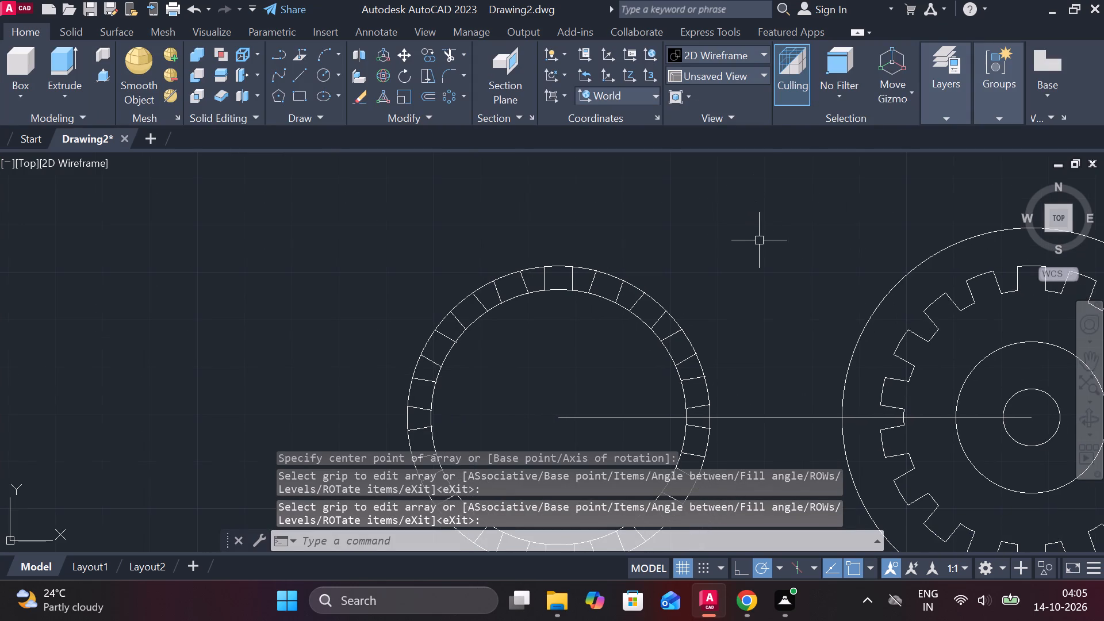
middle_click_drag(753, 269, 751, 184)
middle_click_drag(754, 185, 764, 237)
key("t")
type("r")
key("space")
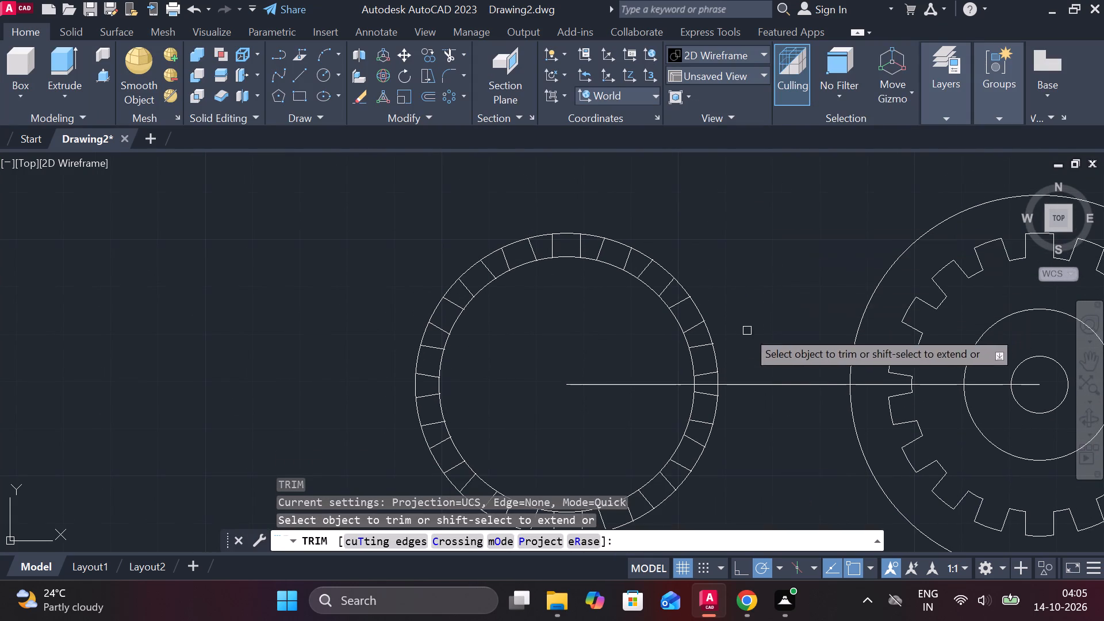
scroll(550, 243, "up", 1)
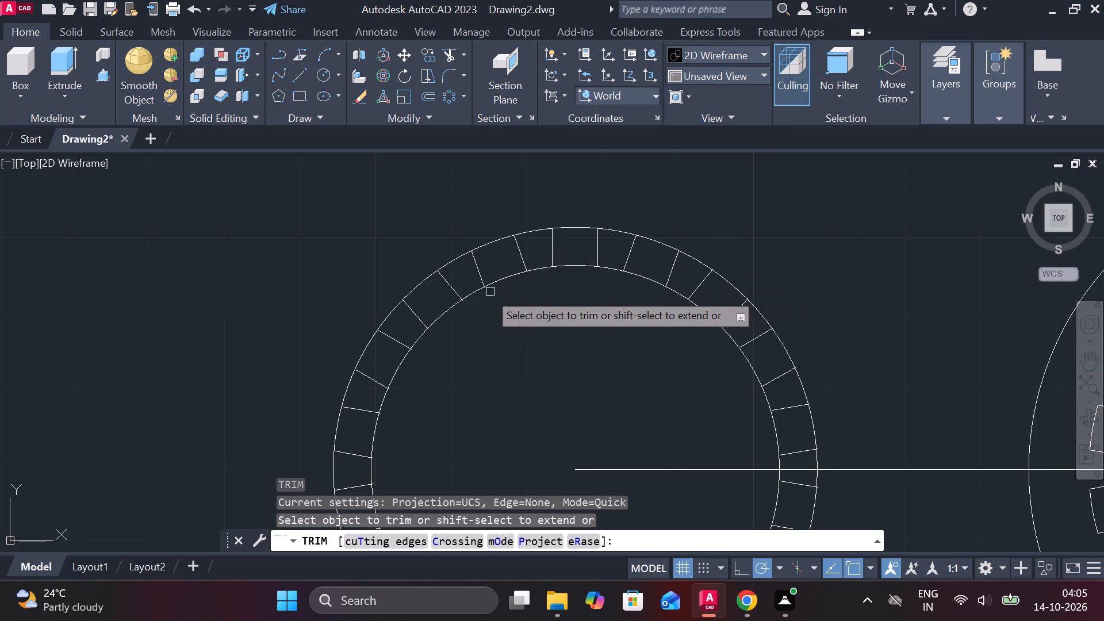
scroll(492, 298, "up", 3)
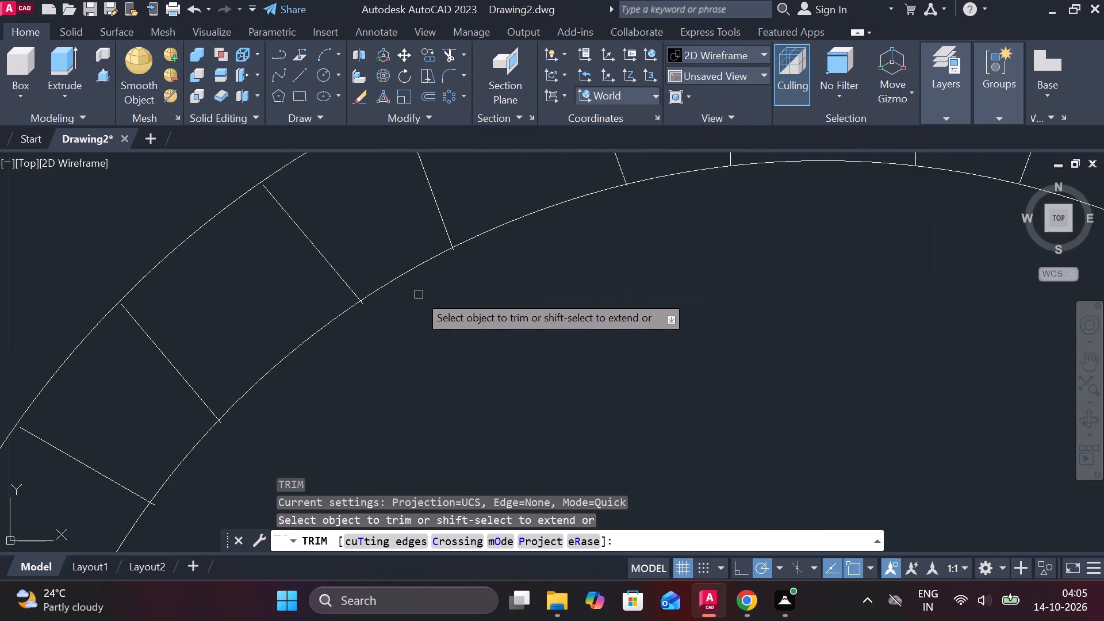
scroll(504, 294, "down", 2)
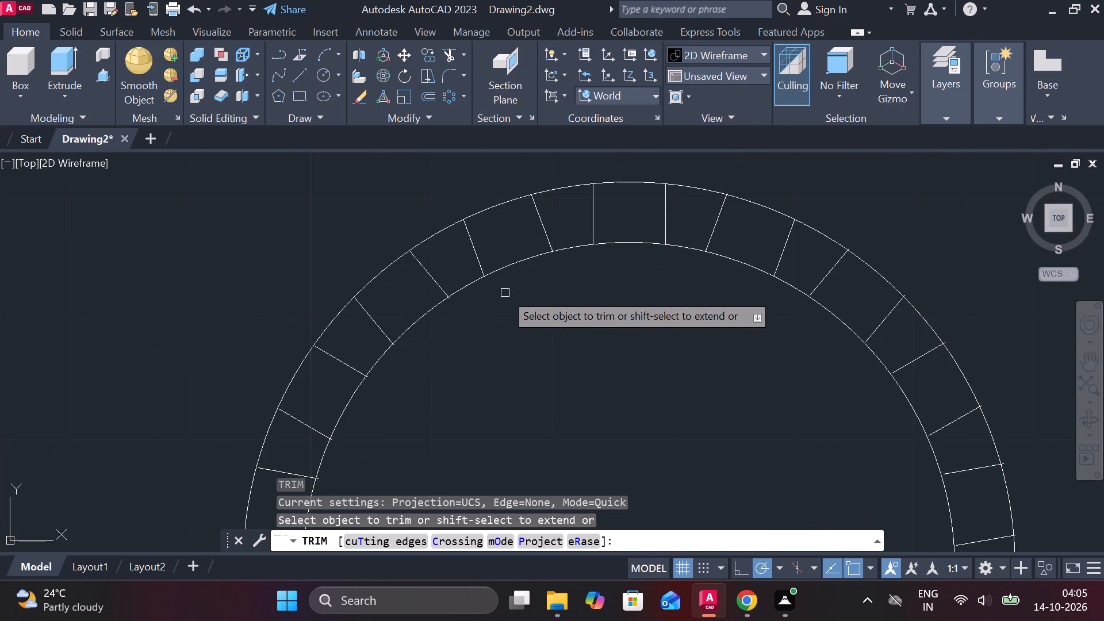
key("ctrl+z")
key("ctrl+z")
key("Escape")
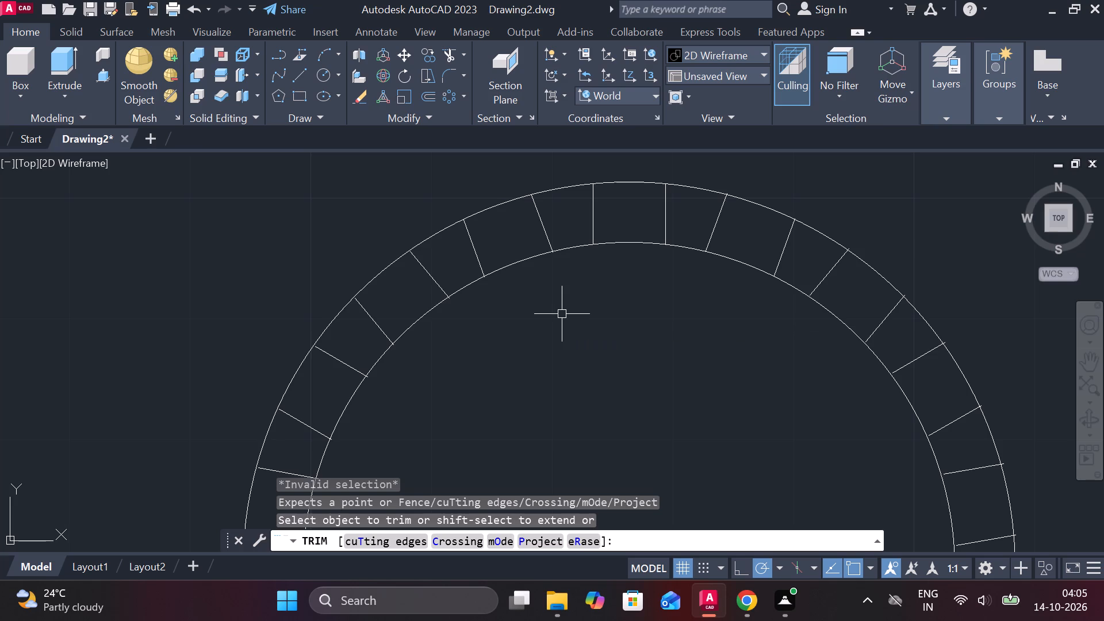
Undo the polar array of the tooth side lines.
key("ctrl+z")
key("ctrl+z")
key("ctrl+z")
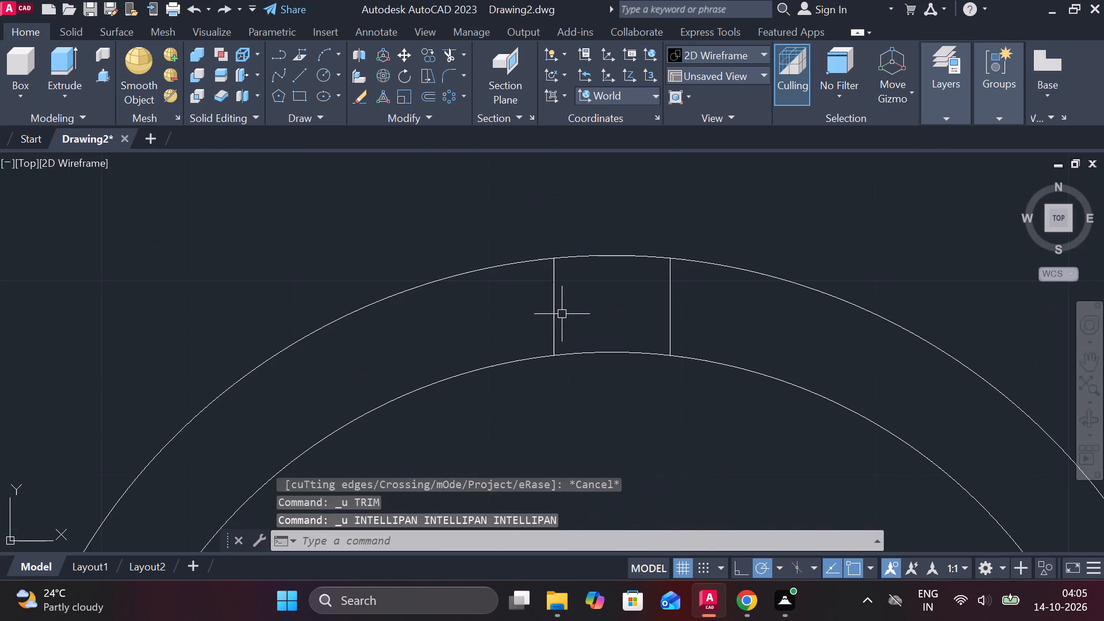
Examine closely where the two tooth side lines meet the inner and outer circles.
scroll(593, 332, "up", 4)
scroll(593, 335, "down", 3)
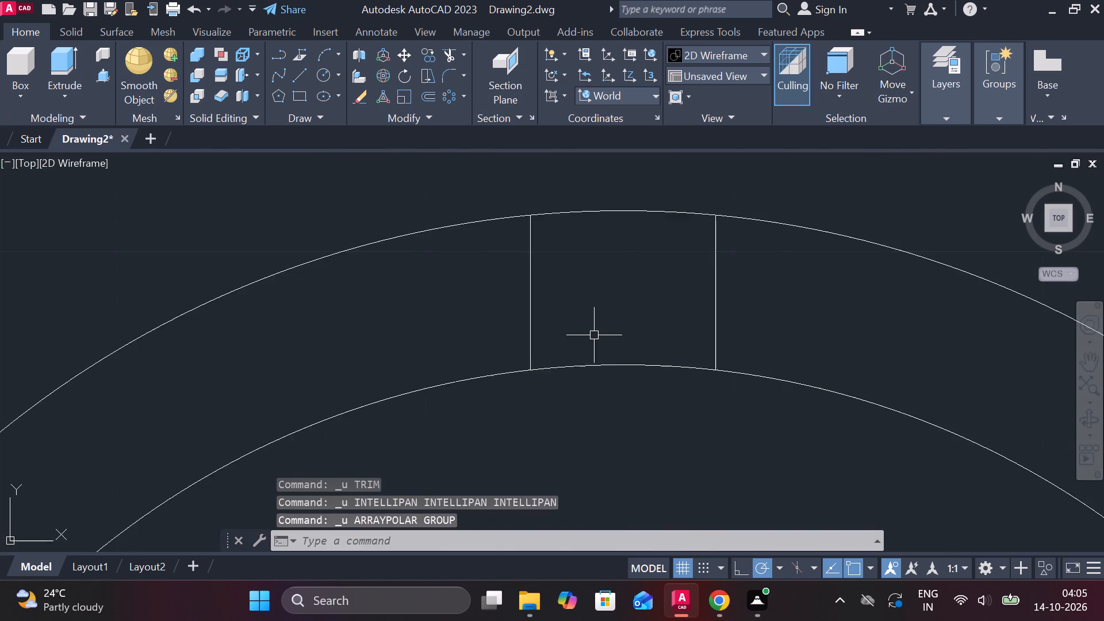
scroll(609, 338, "down", 2)
scroll(588, 351, "up", 6)
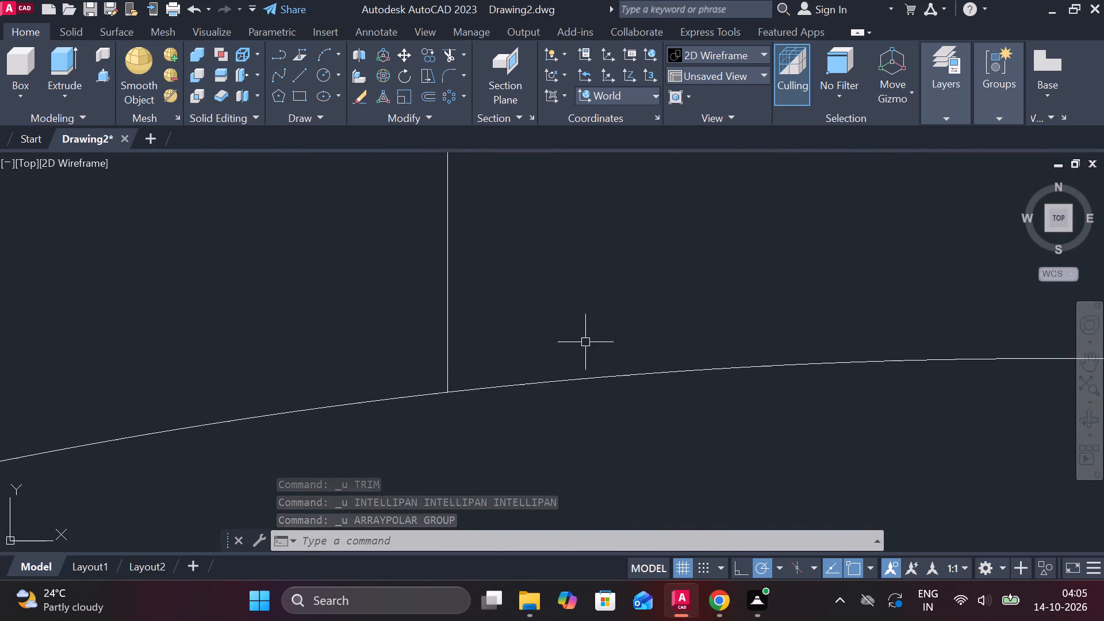
scroll(465, 388, "up", 3)
scroll(464, 384, "down", 8)
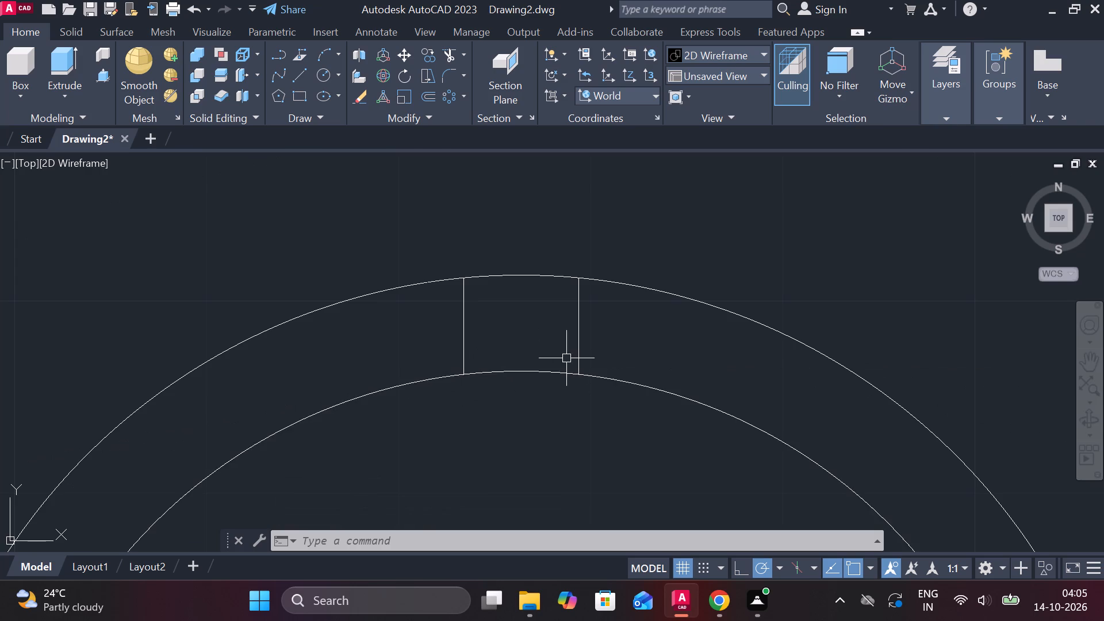
scroll(568, 358, "up", 4)
scroll(597, 371, "down", 4)
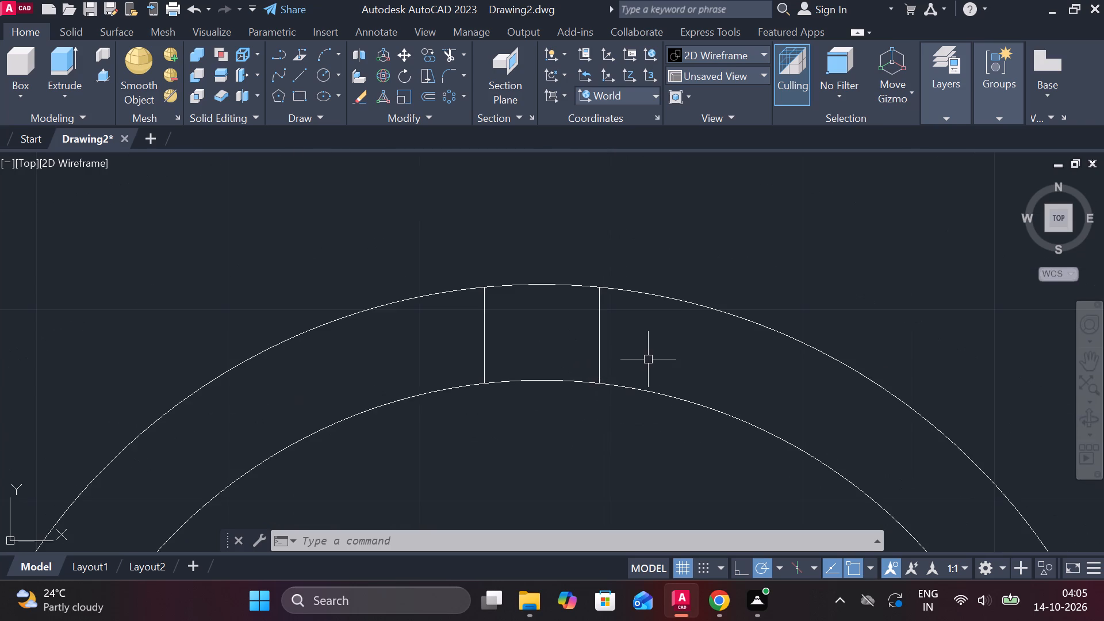
Remove the two tooth side lines between the left gear's inner and outer circles with Trim.
type("tr")
key("space")
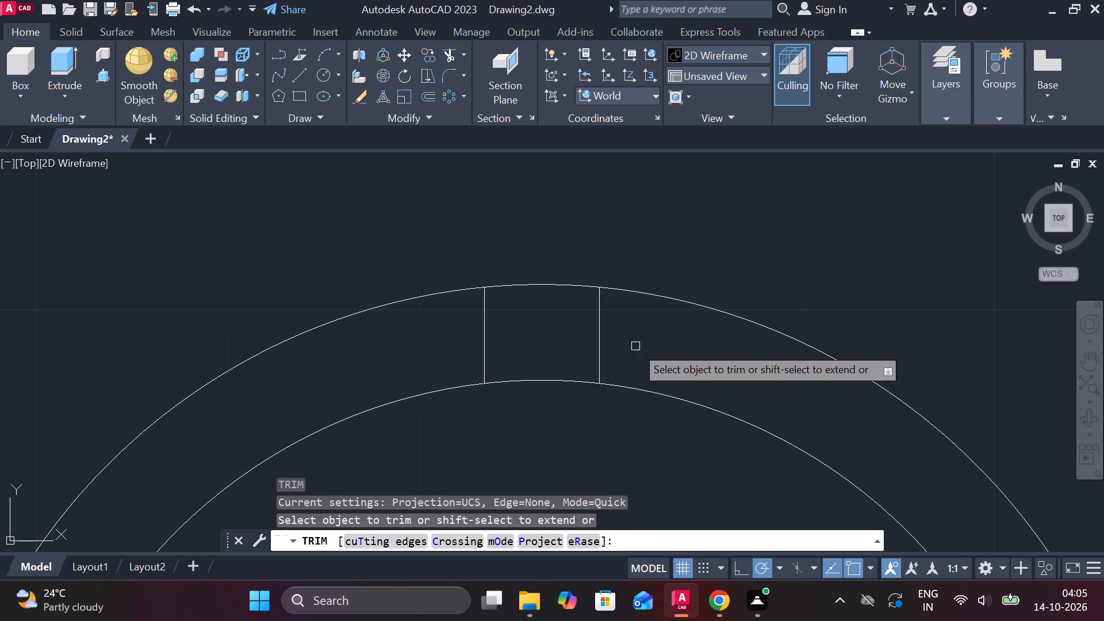
left_click(595, 336)
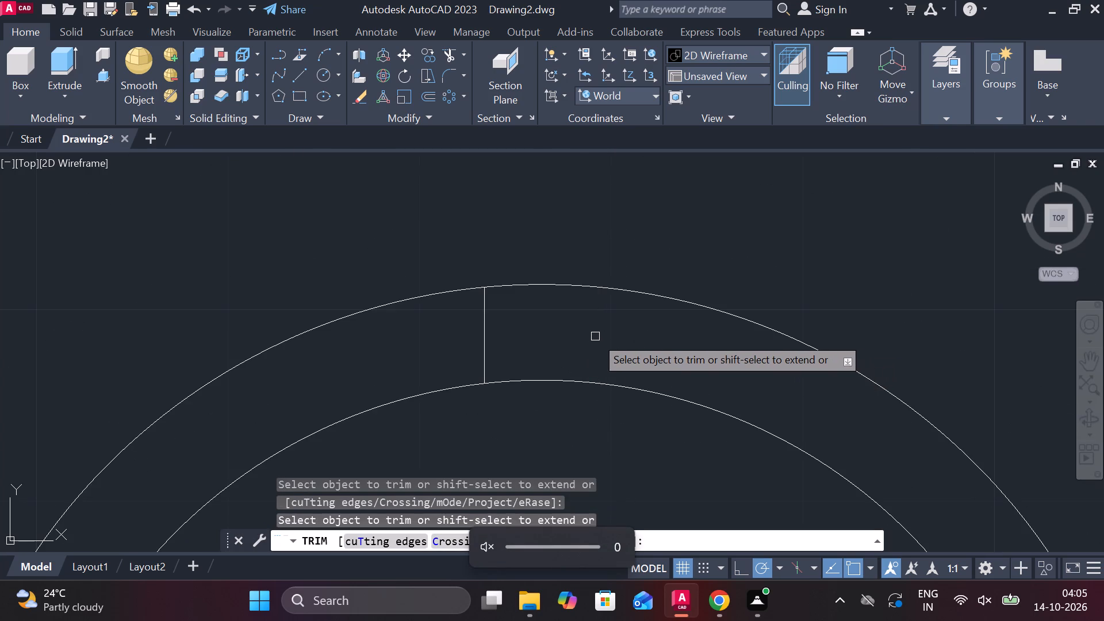
left_click(481, 332)
key("Escape")
key("Escape")
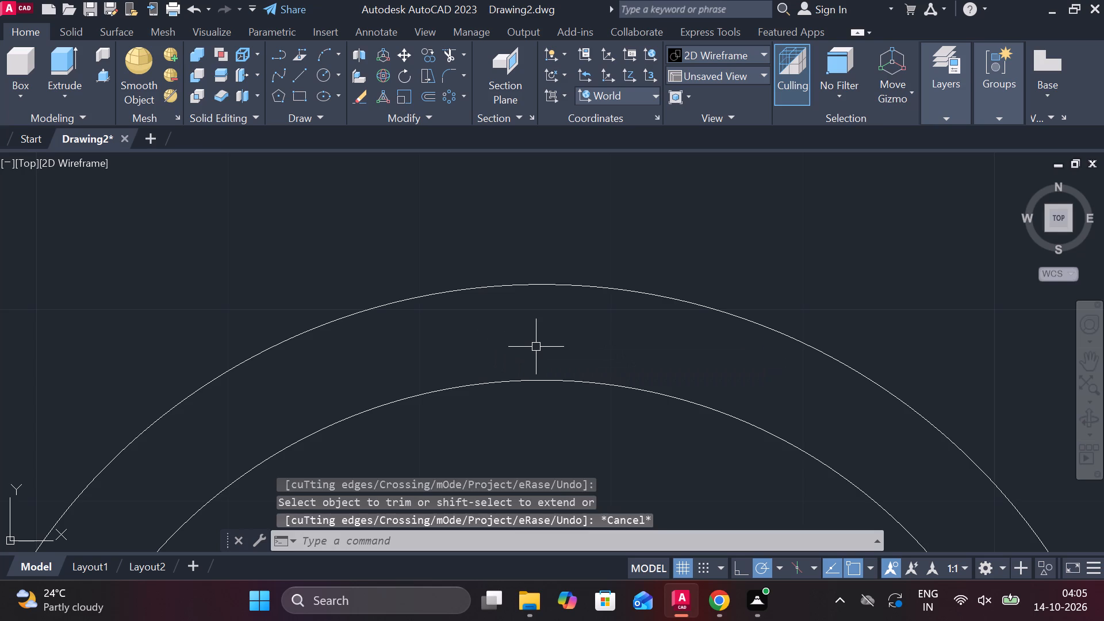
Draw a vertical line from the top of the inner circle to the top of the outer circle.
key("l")
key("Return")
left_click(545, 379)
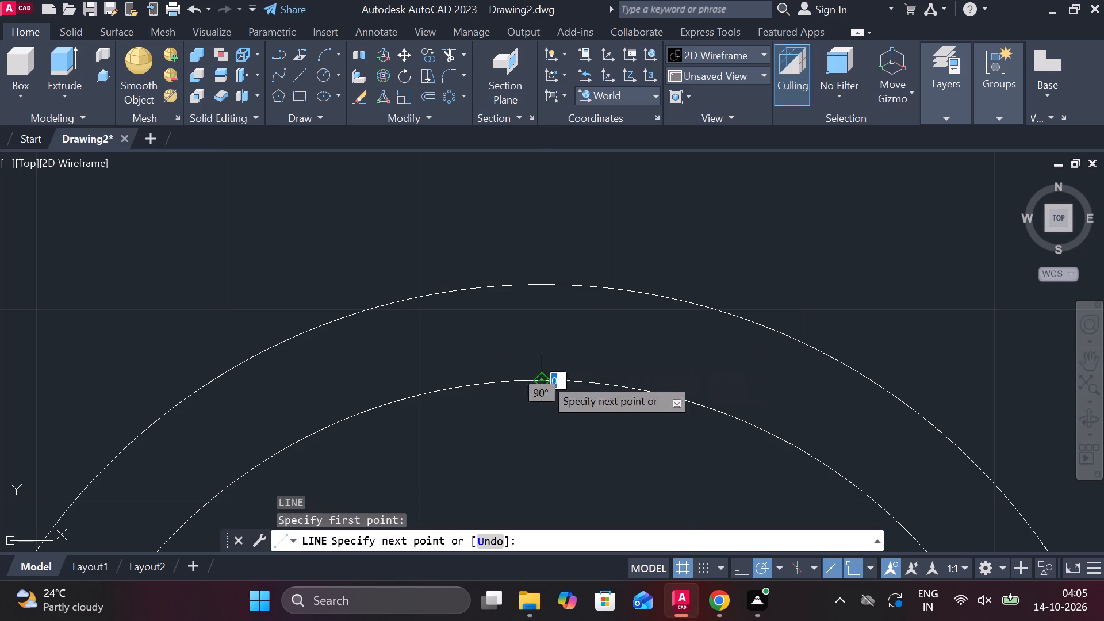
left_click(539, 283)
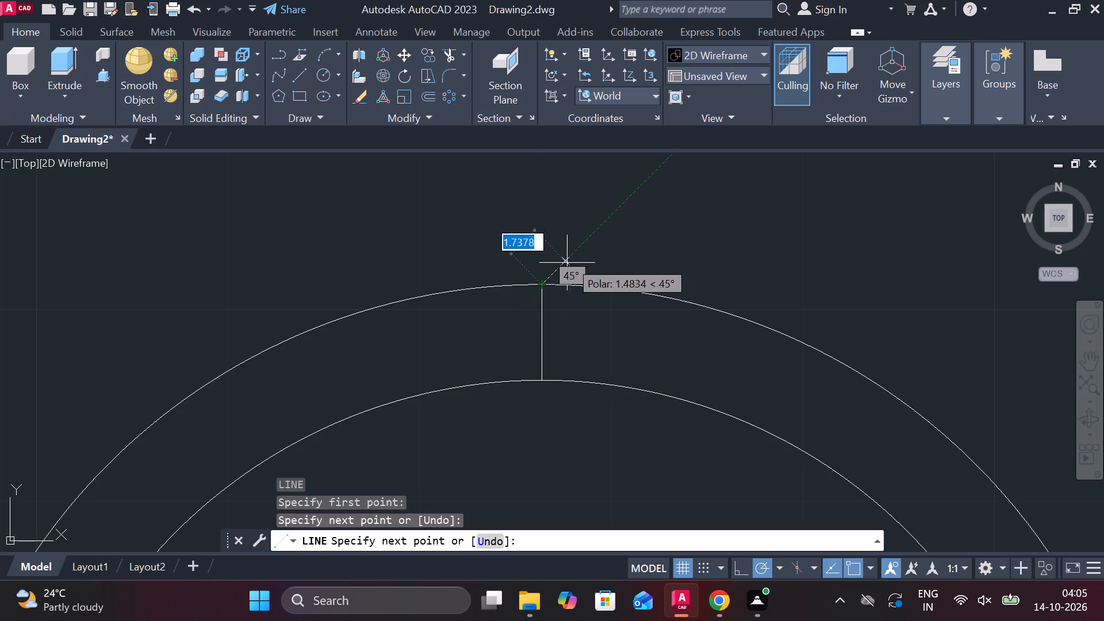
key("Escape")
Offset the vertical centre line by 3 units to each side.
key("o")
key("Return")
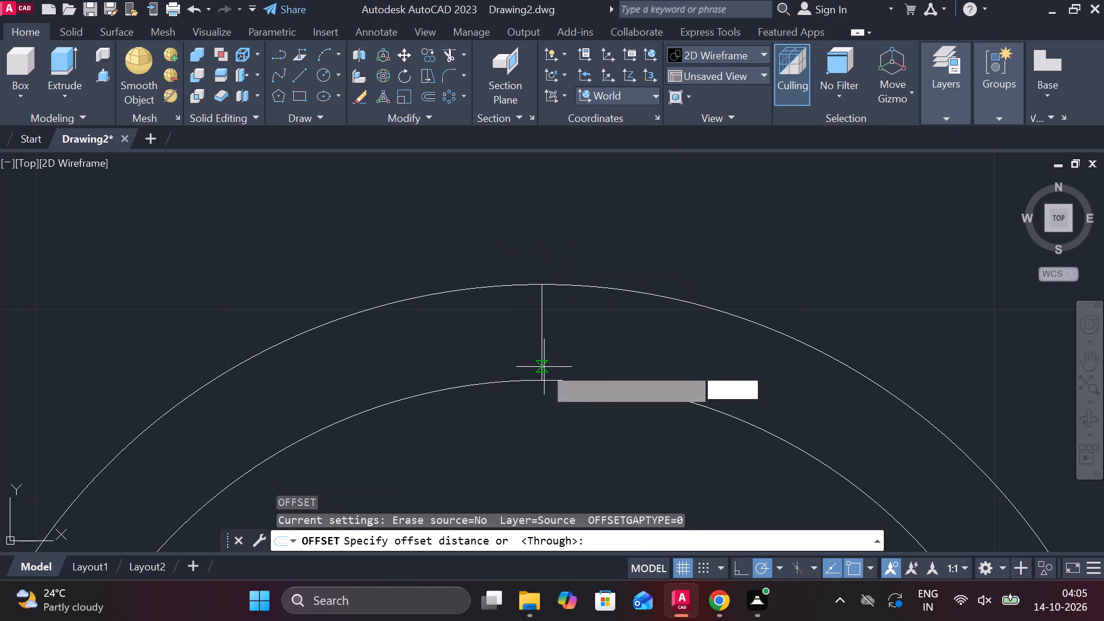
key("Return")
left_click(540, 357)
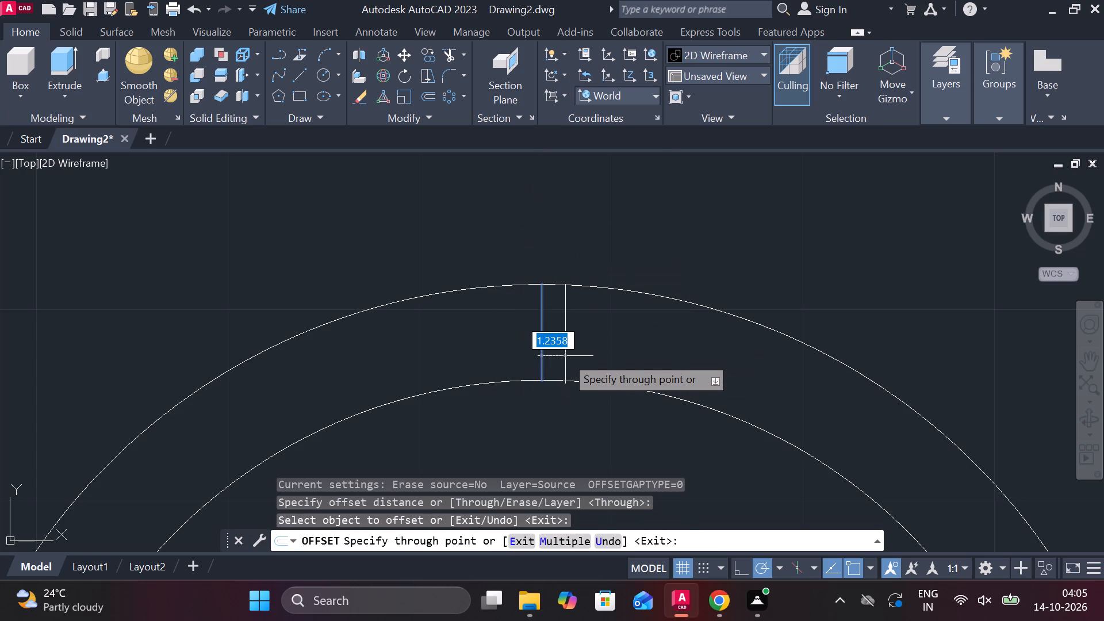
type("3b")
key("BackSpace")
key("Return")
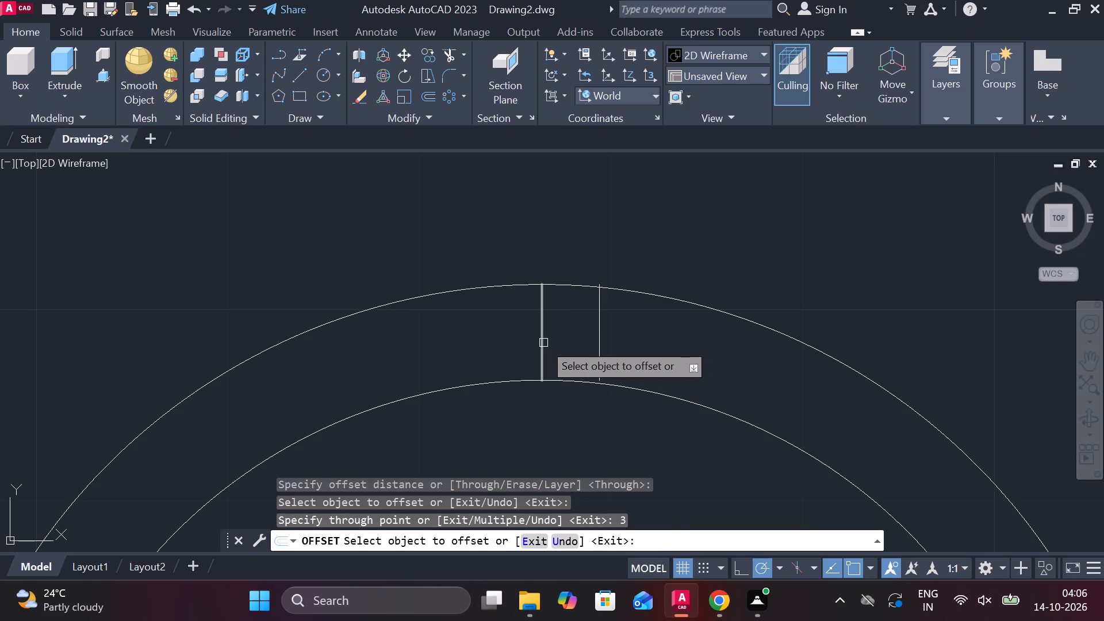
left_click(543, 343)
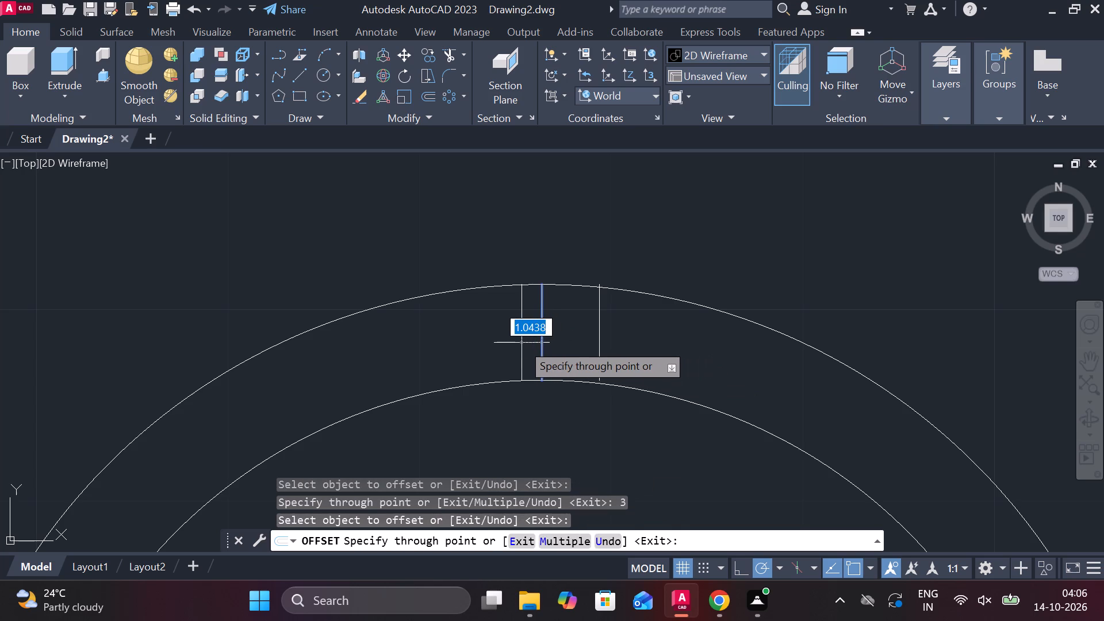
key("3")
key("Return")
scroll(515, 355, "up", 1)
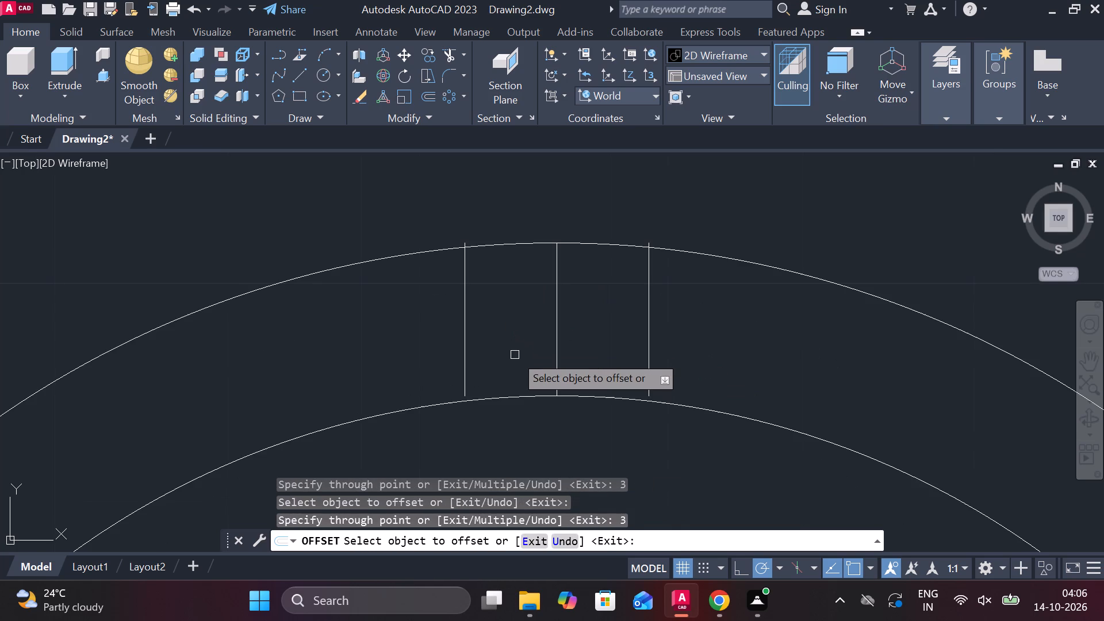
key("Escape")
Extend the two offset lines down to the inner circle.
type("ex")
key("space")
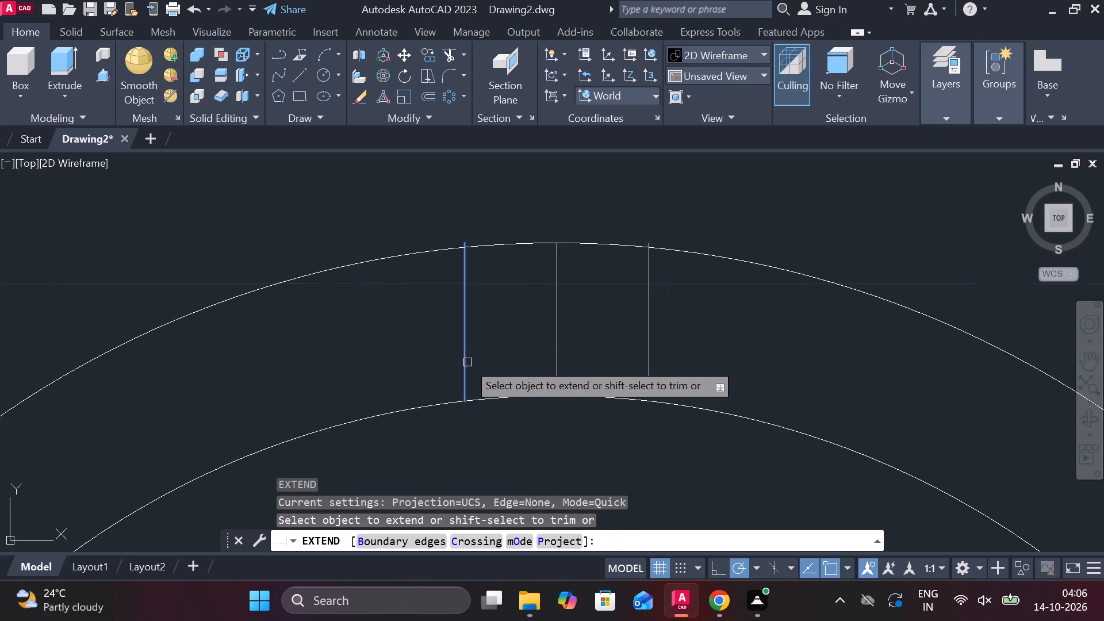
left_click(467, 362)
left_click(648, 346)
middle_click_drag(688, 341, 711, 389)
key("Escape")
Trim the two offset lines' ends above the outer circle and remove the middle line between them.
scroll(513, 318, "up", 3)
type("tr")
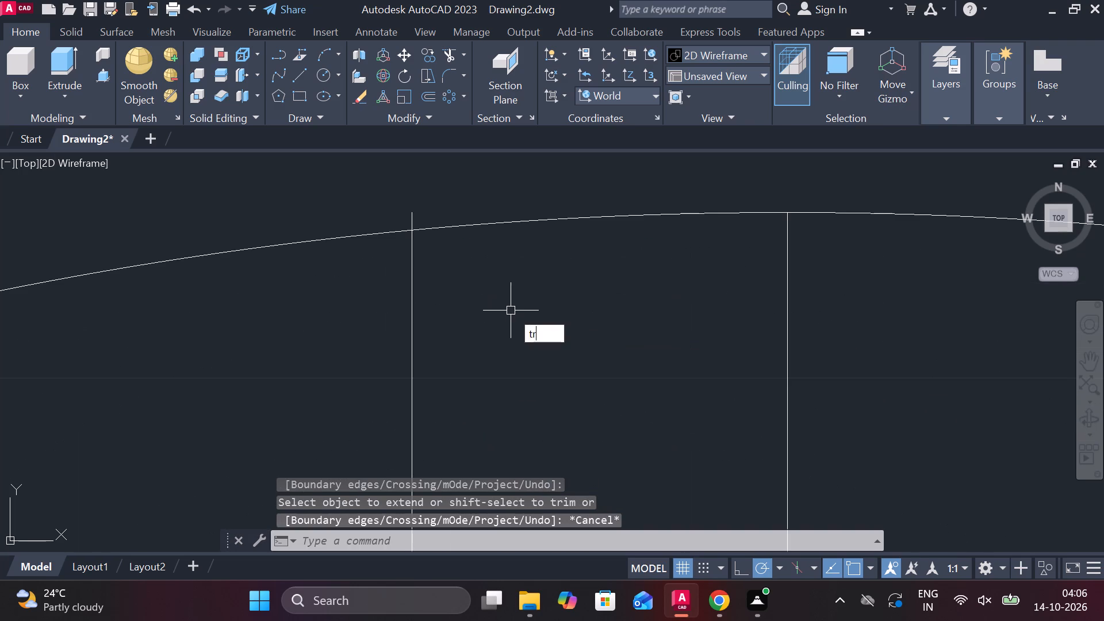
key("space")
left_click(405, 219)
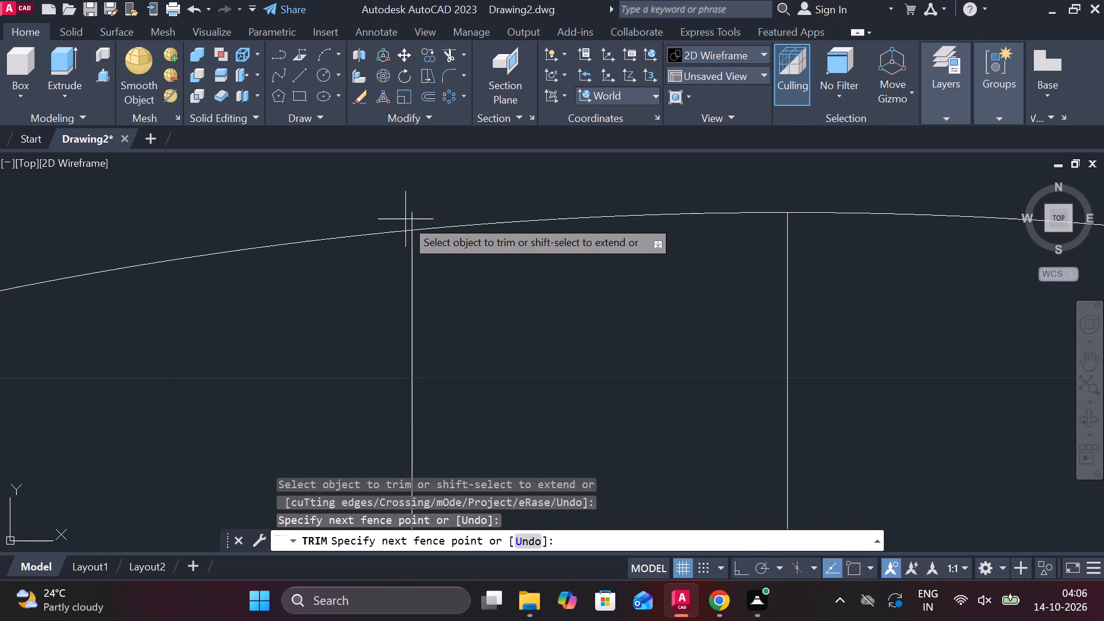
left_click(419, 219)
scroll(447, 208, "down", 2)
scroll(720, 208, "up", 2)
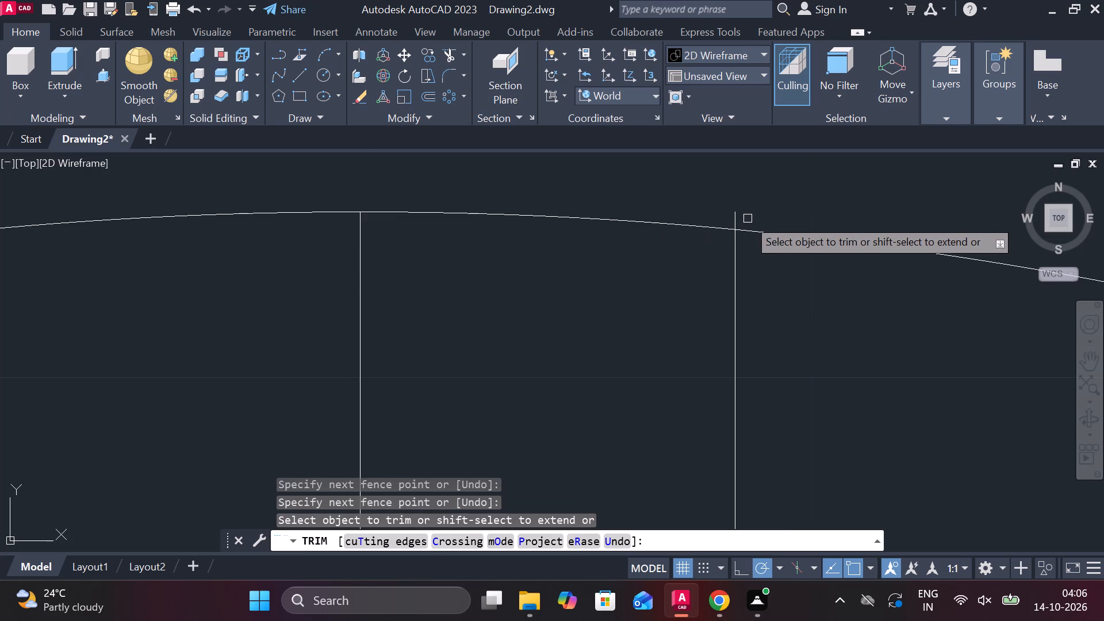
left_click(738, 220)
scroll(738, 217, "down", 2)
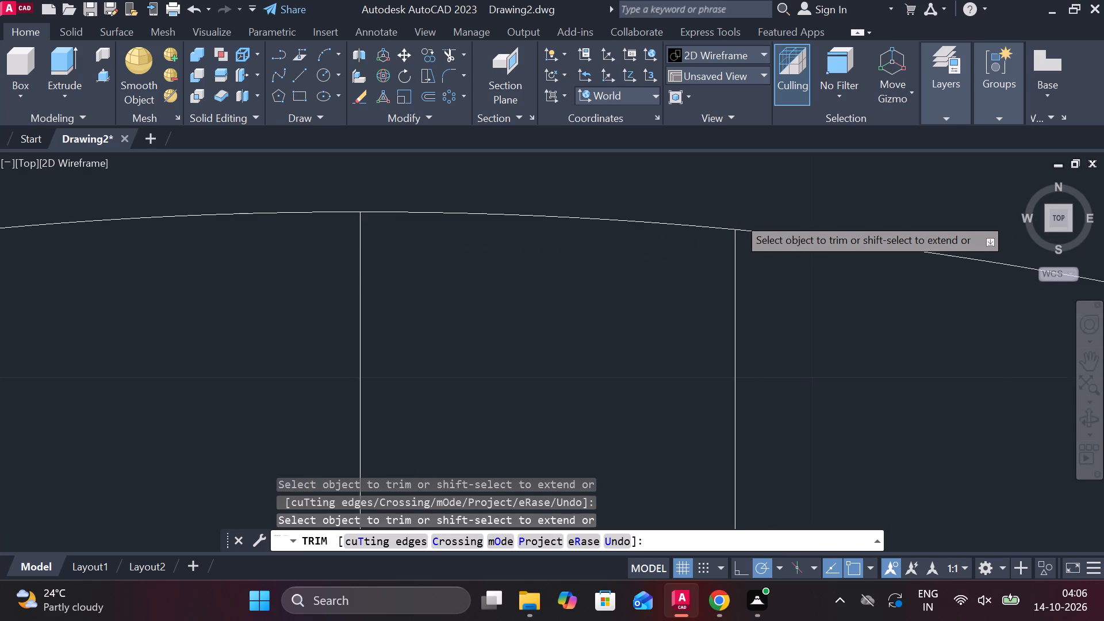
scroll(738, 217, "down", 2)
left_click(680, 281)
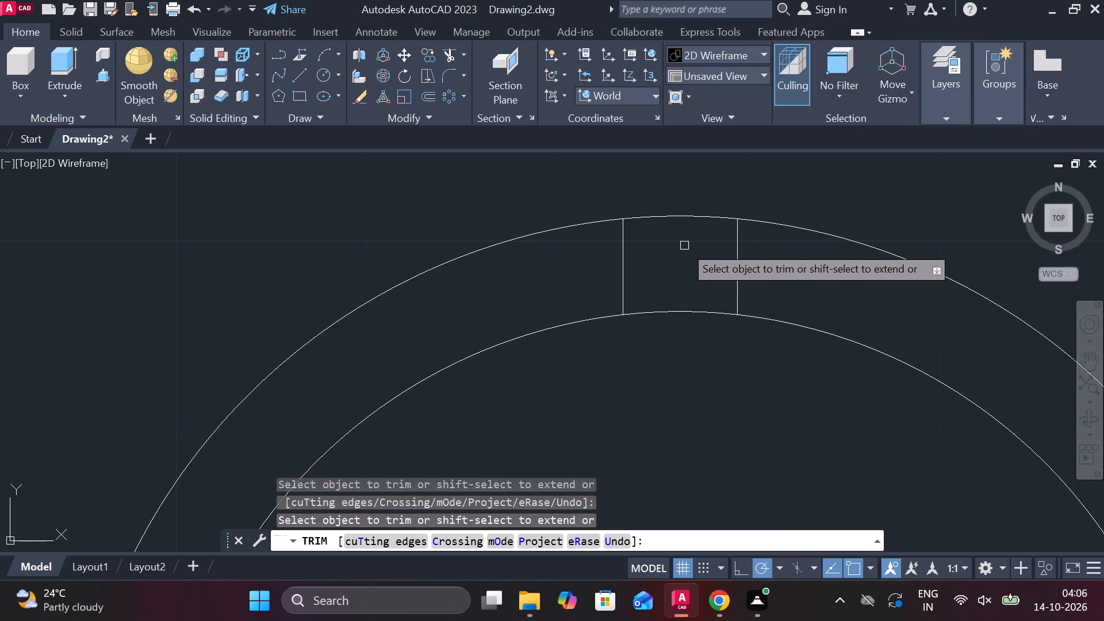
key("Escape")
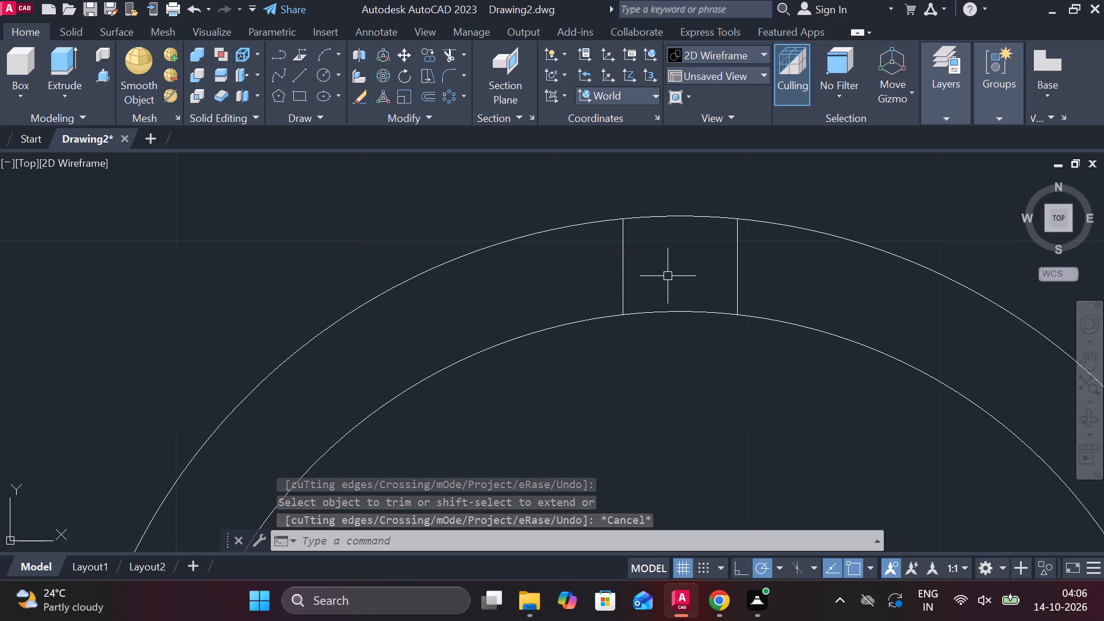
Create a polar array of the two tooth side lines around the circles' centre with 18 items over 360 degrees.
scroll(668, 276, "up", 2)
scroll(623, 292, "up", 3)
middle_click_drag(558, 377, 723, 204)
scroll(714, 231, "down", 3)
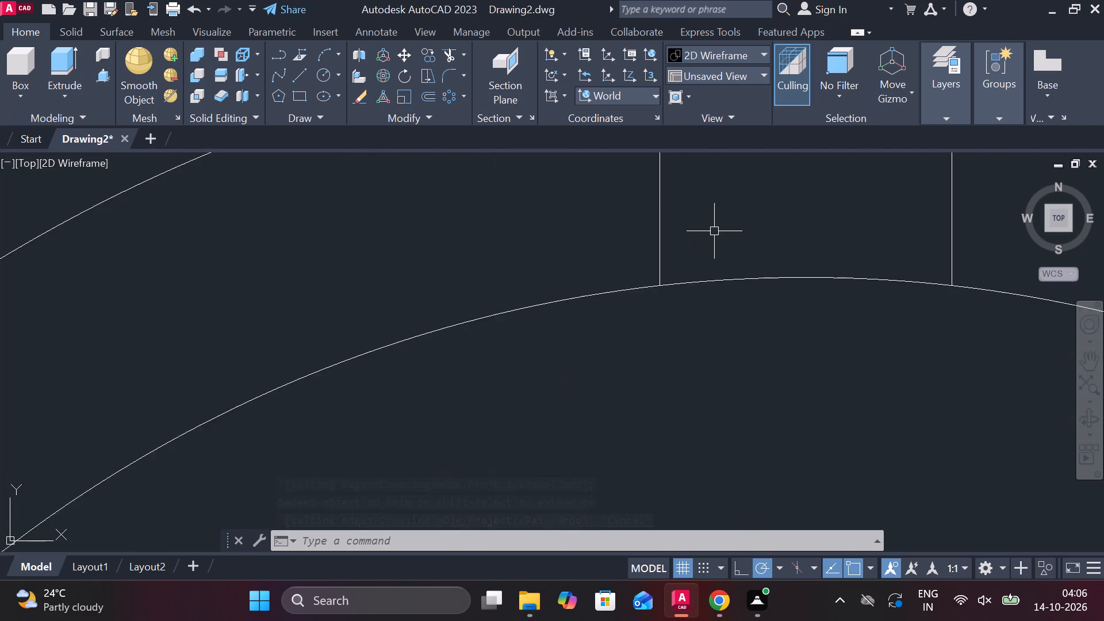
scroll(714, 231, "down", 3)
middle_click_drag(748, 274, 624, 352)
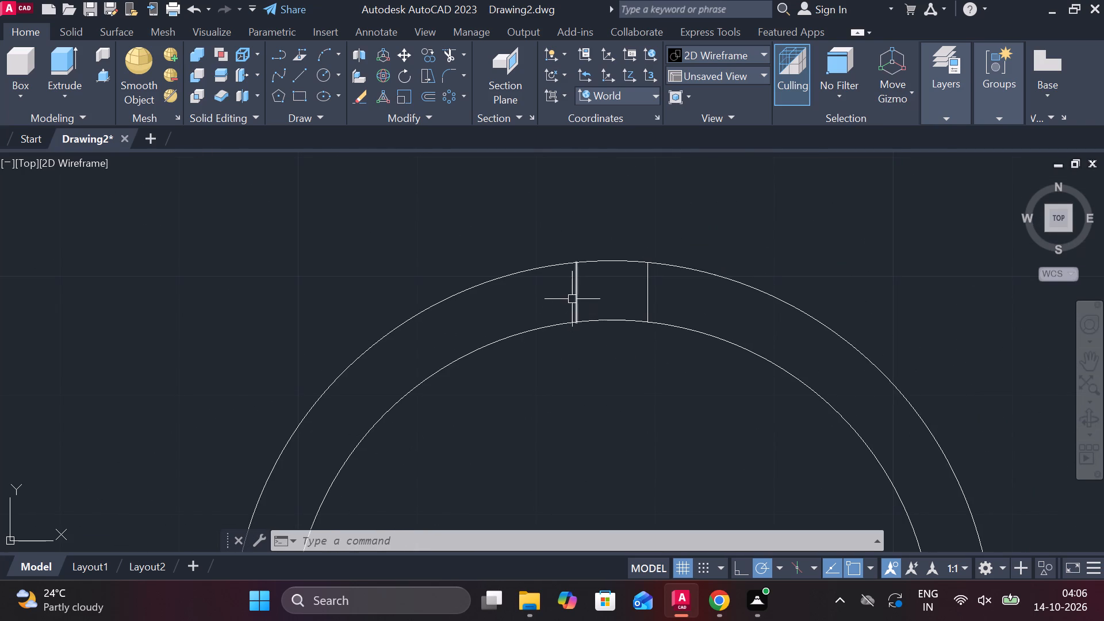
left_click(573, 297)
left_click(645, 292)
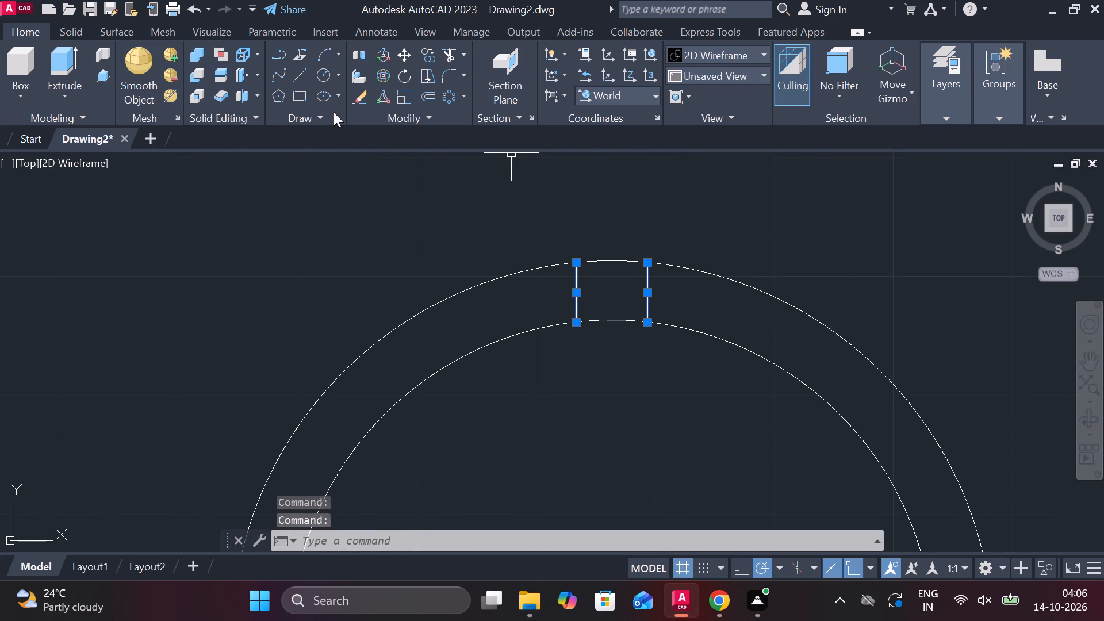
left_click(446, 95)
scroll(580, 275, "down", 3)
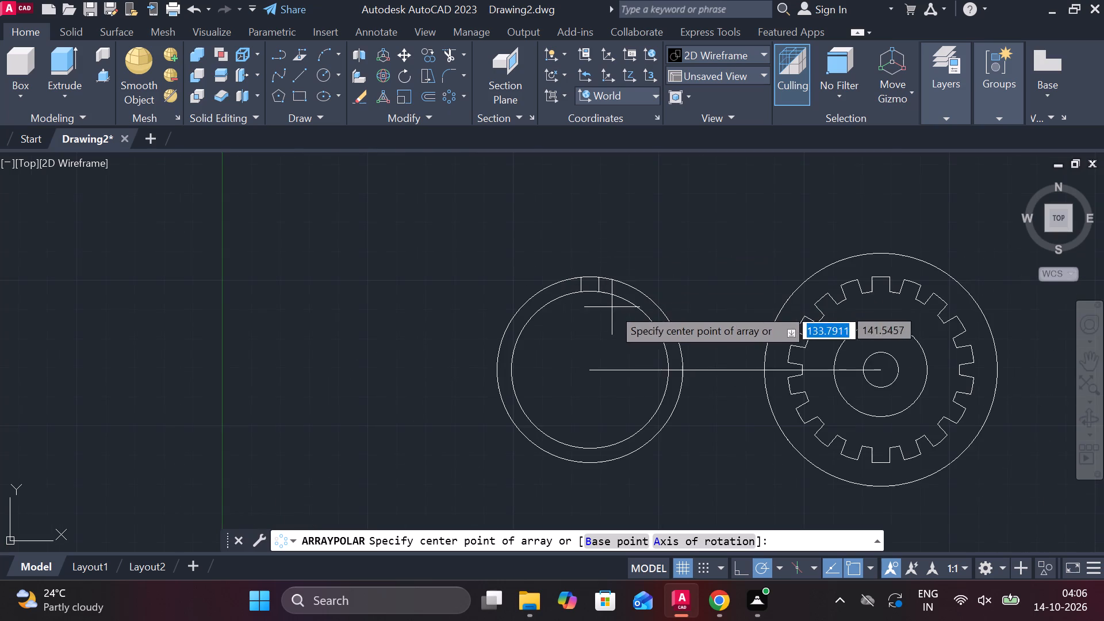
left_click(592, 374)
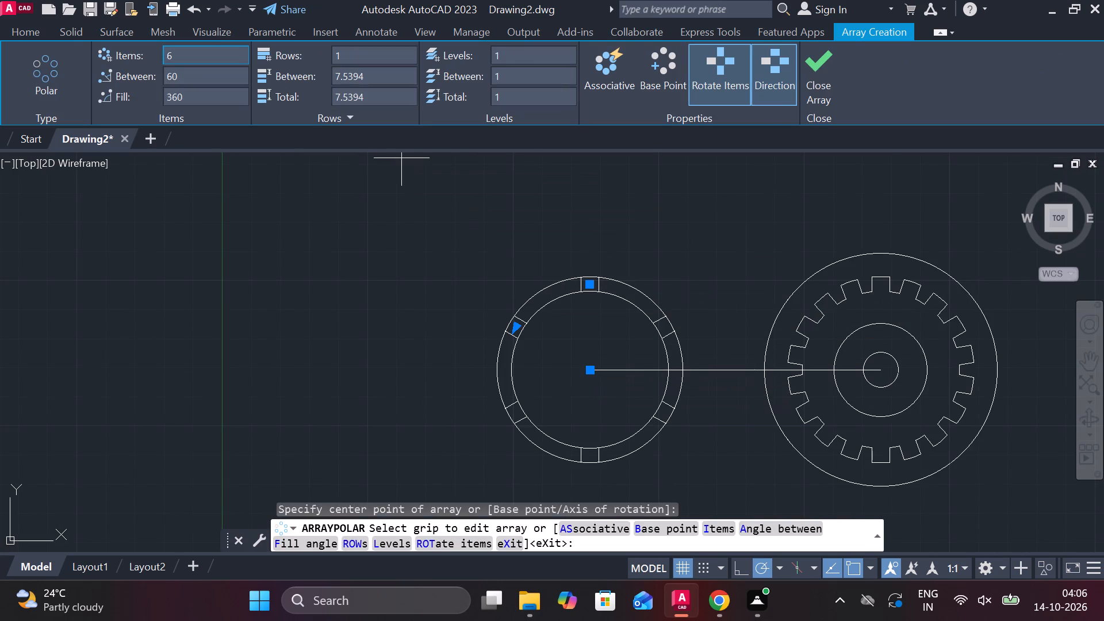
left_click(187, 49)
type("18")
key("Return")
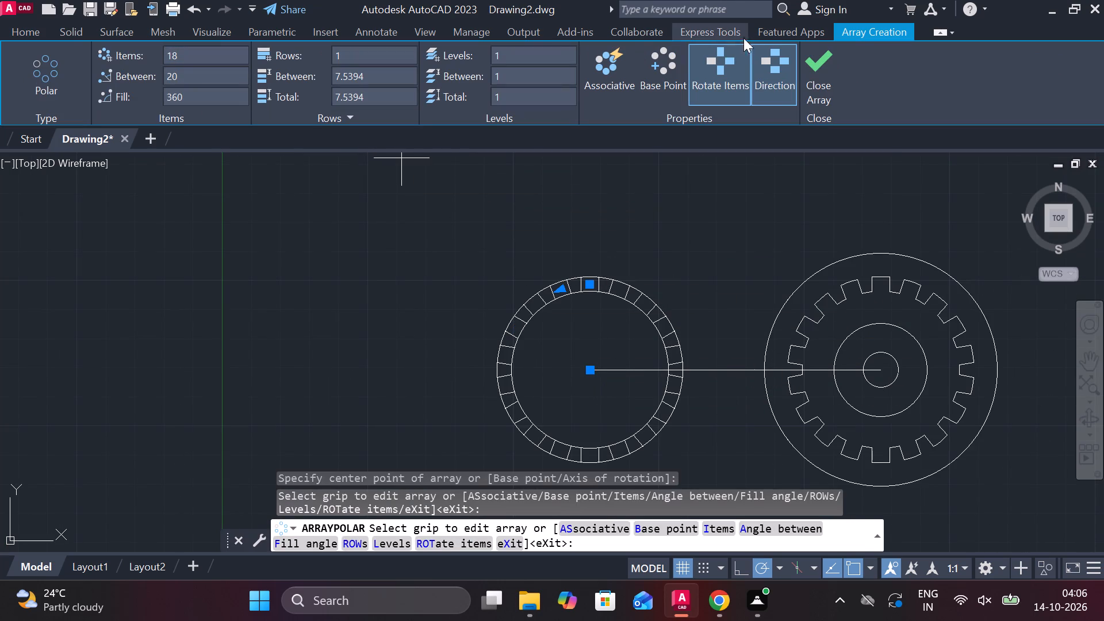
left_click(826, 95)
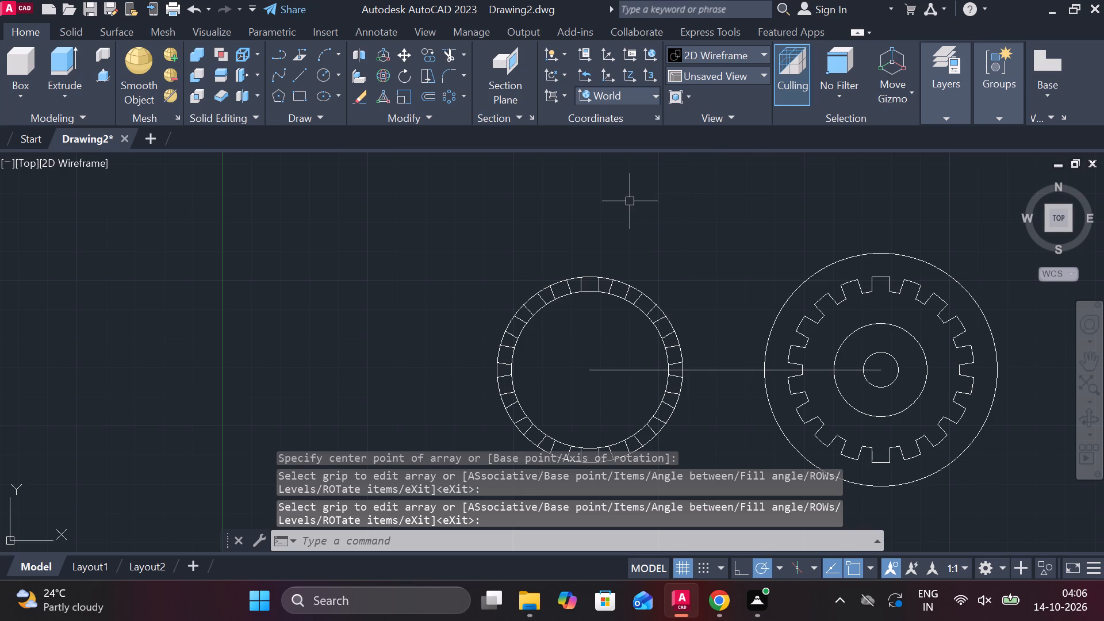
Trim the inner circle's arc under the top tooth and the outer circle's arc over the gap clockwise from it.
type("tr")
key("space")
scroll(614, 249, "up", 3)
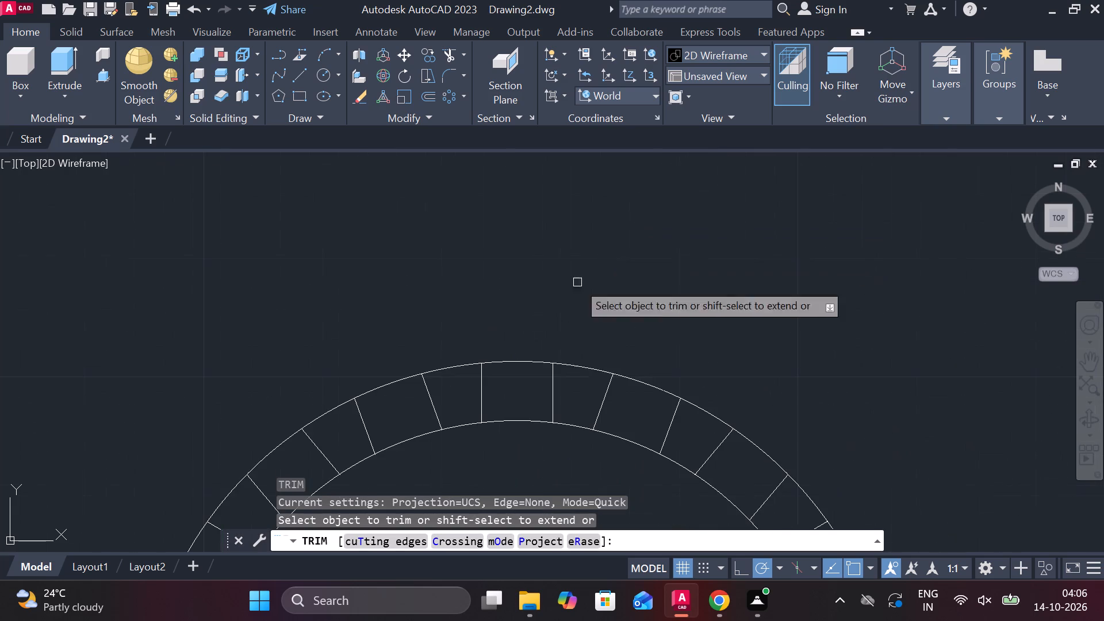
middle_click_drag(496, 328, 535, 200)
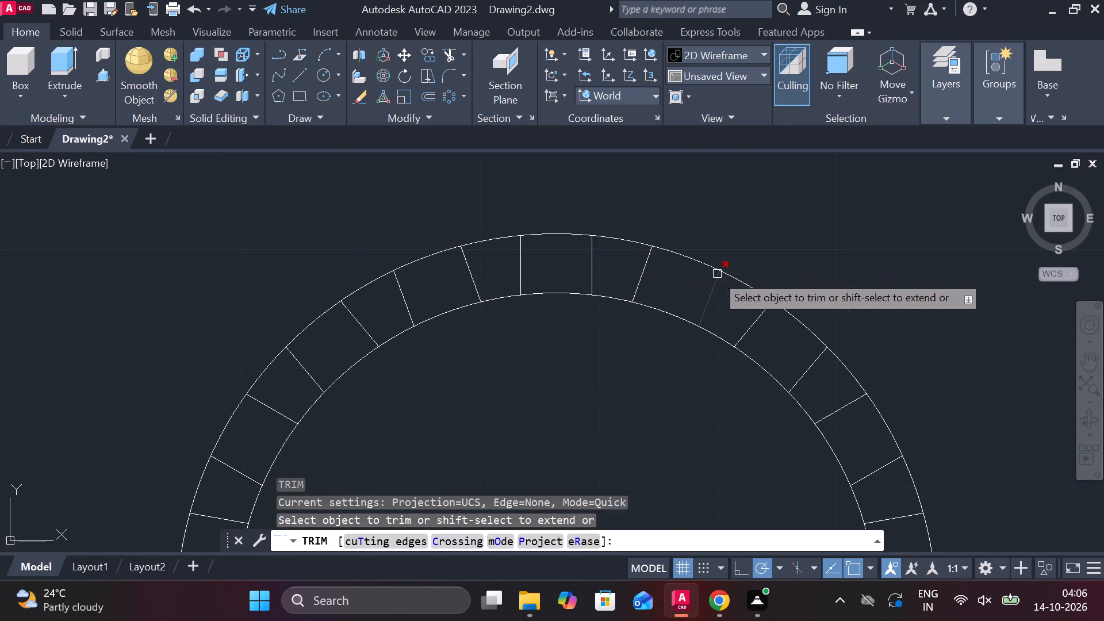
scroll(410, 282, "up", 2)
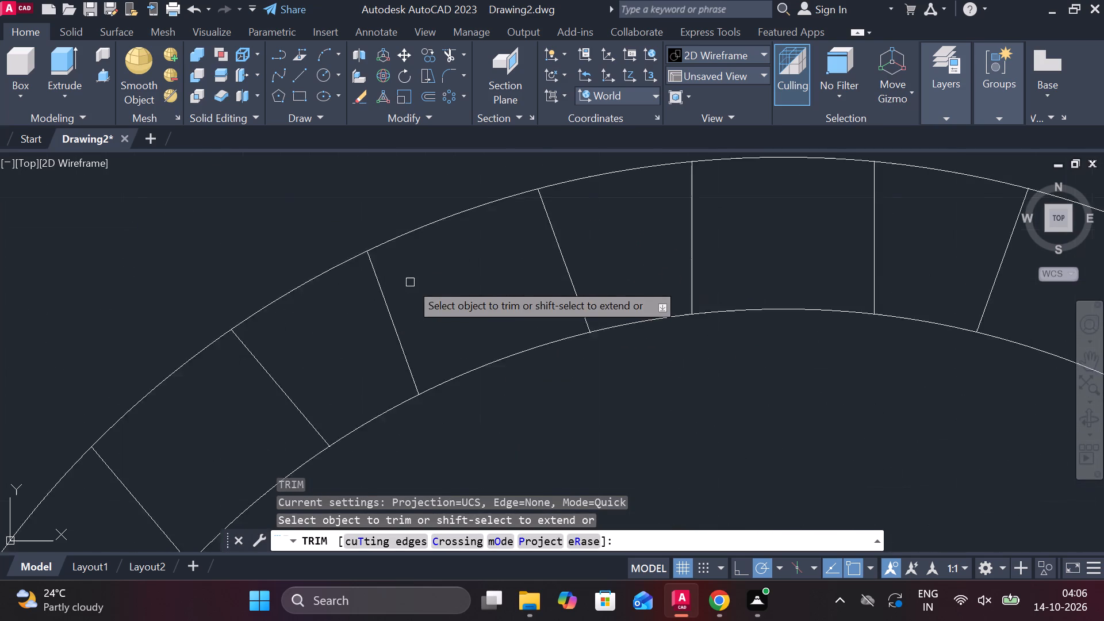
scroll(410, 282, "up", 1)
scroll(428, 270, "down", 2)
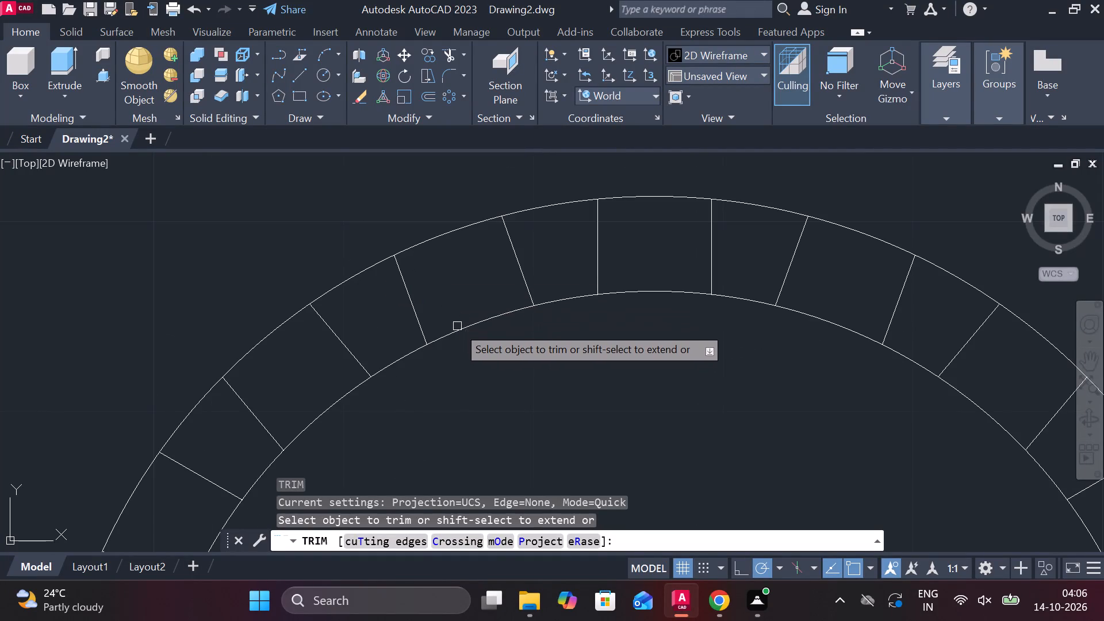
scroll(646, 295, "down", 3)
middle_click_drag(668, 348, 636, 358)
scroll(636, 357, "up", 1)
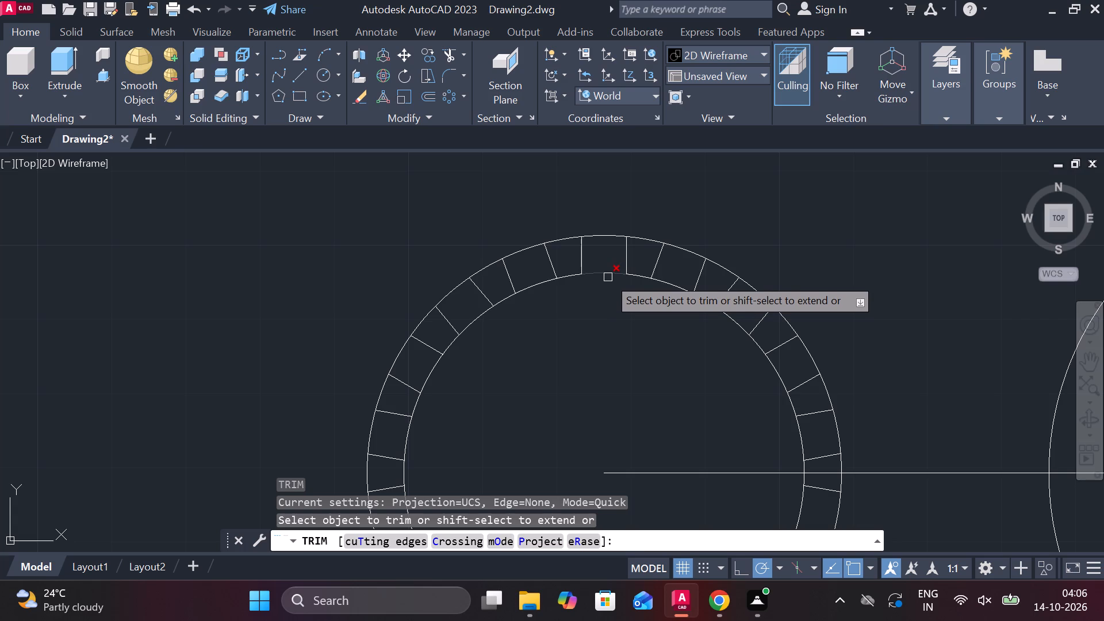
left_click(608, 277)
left_click(645, 238)
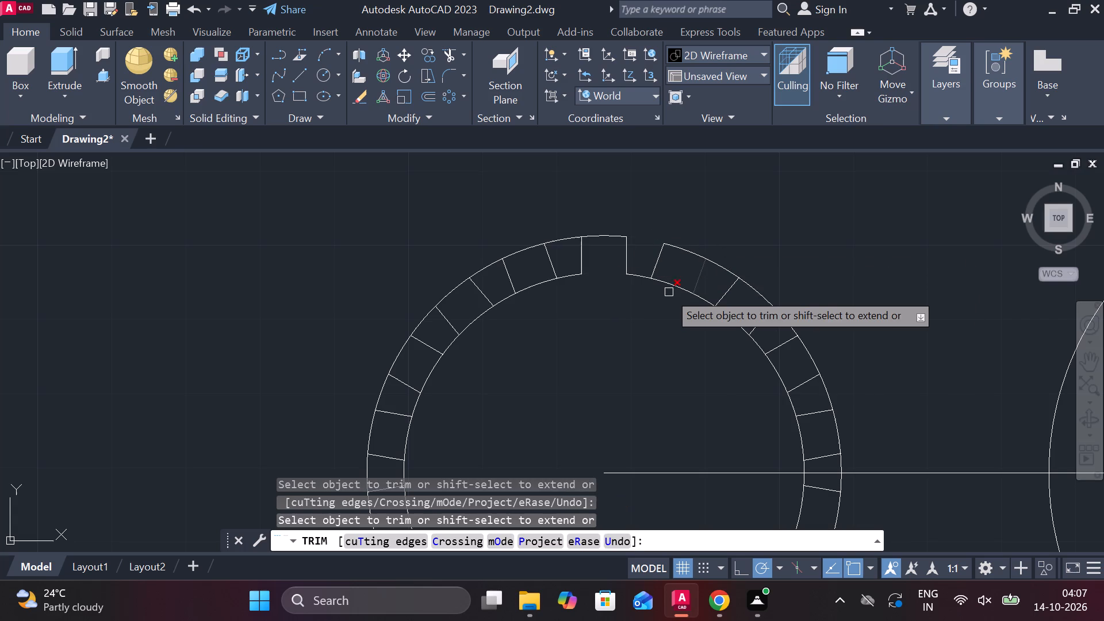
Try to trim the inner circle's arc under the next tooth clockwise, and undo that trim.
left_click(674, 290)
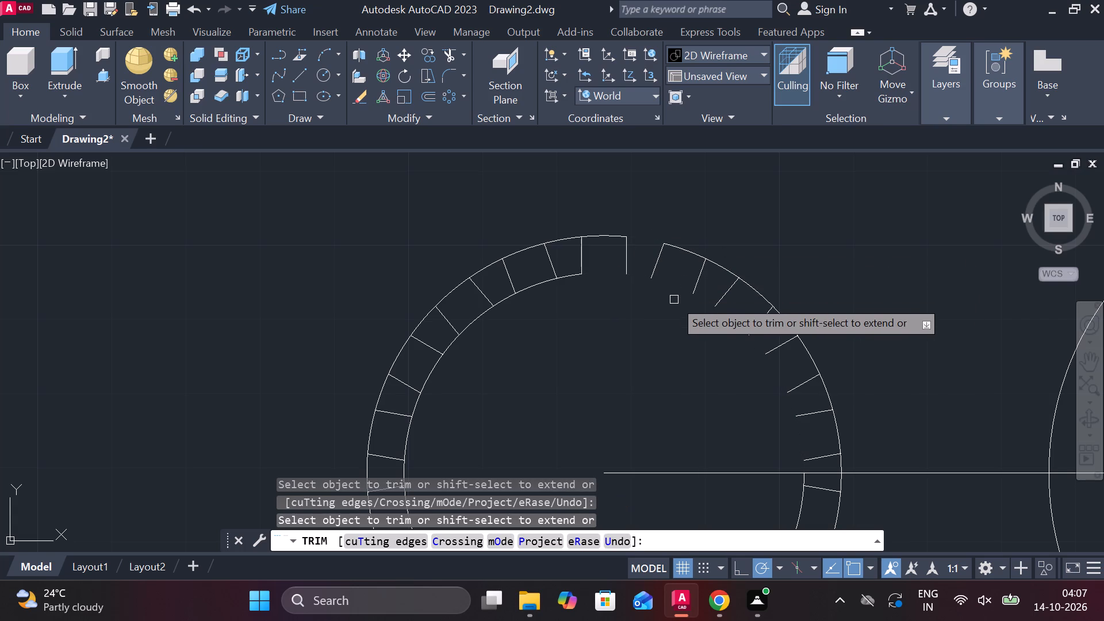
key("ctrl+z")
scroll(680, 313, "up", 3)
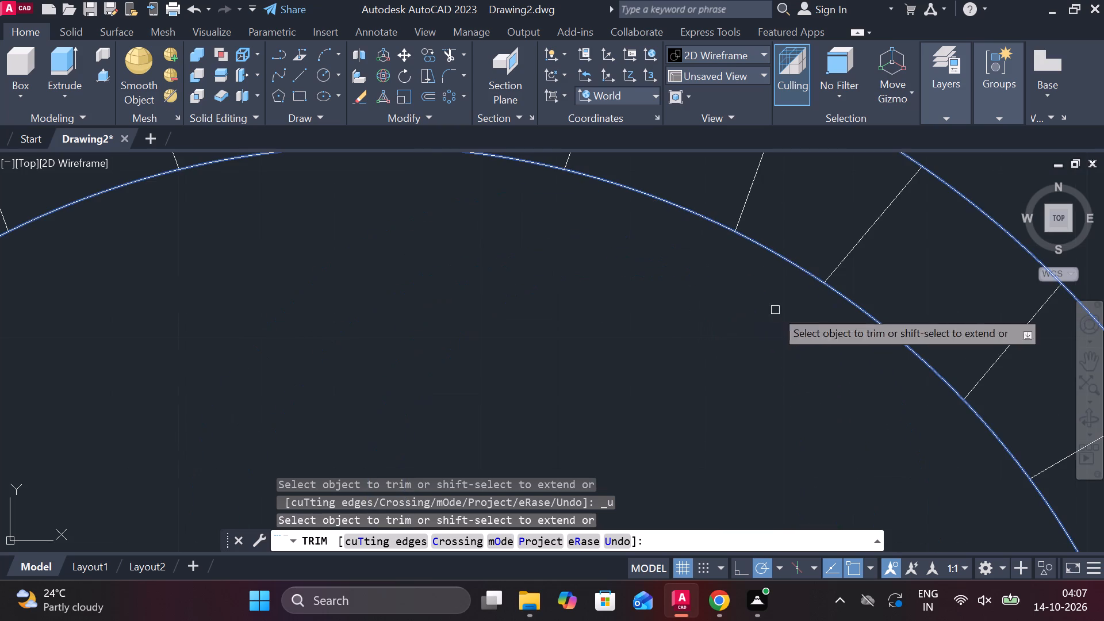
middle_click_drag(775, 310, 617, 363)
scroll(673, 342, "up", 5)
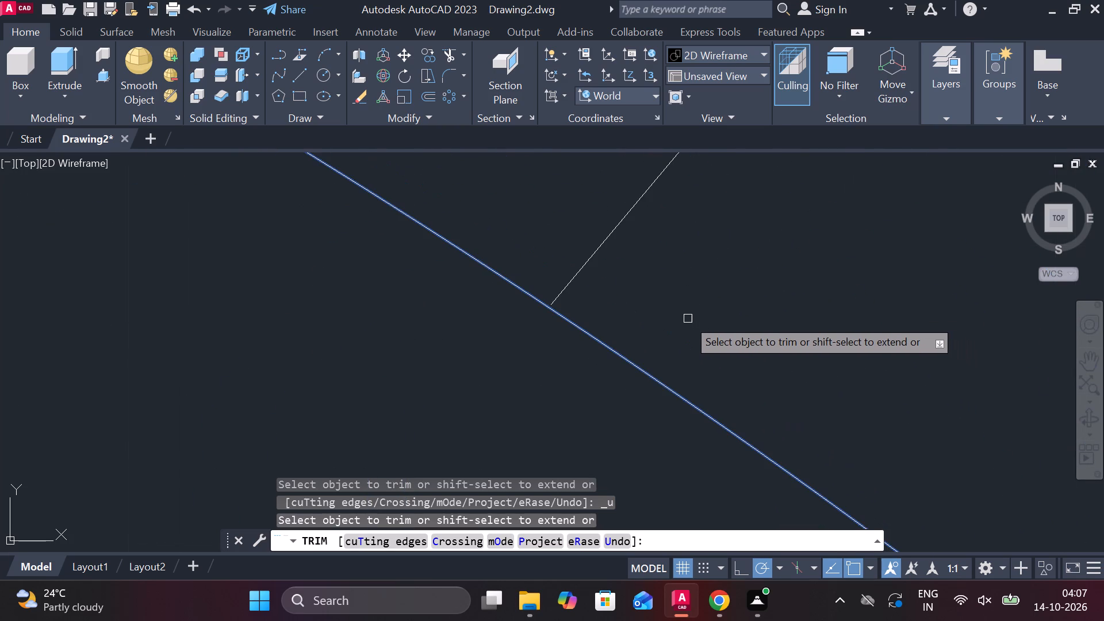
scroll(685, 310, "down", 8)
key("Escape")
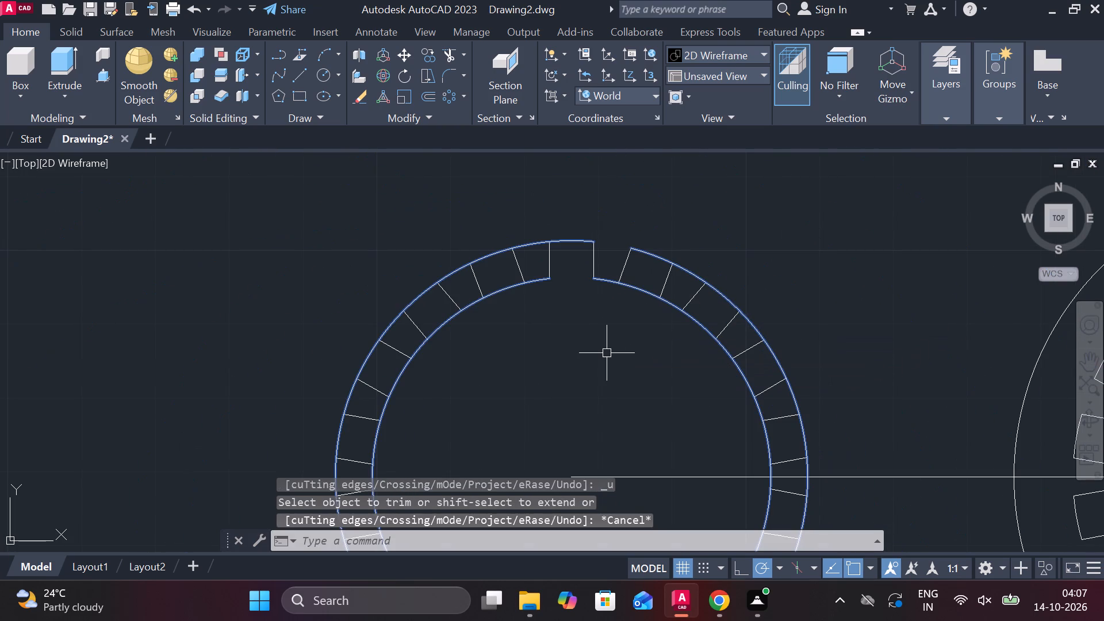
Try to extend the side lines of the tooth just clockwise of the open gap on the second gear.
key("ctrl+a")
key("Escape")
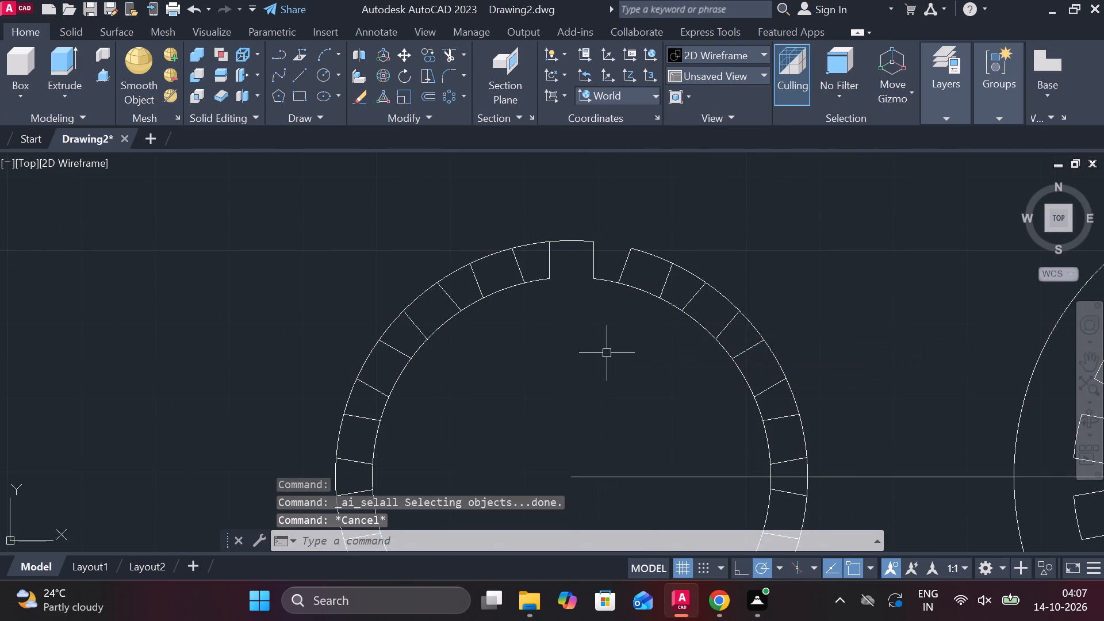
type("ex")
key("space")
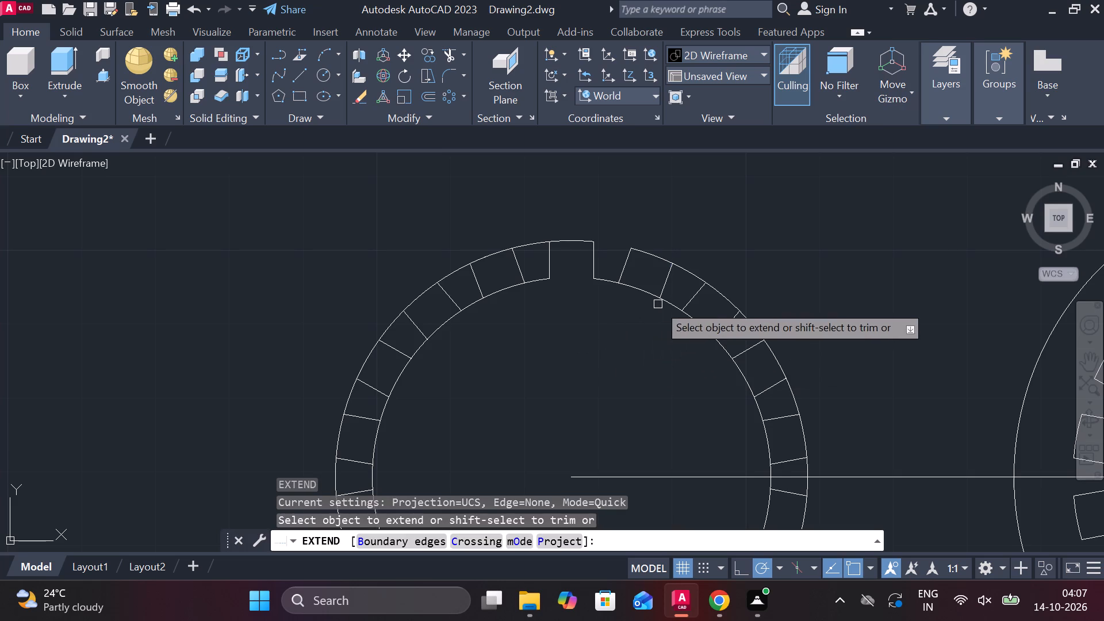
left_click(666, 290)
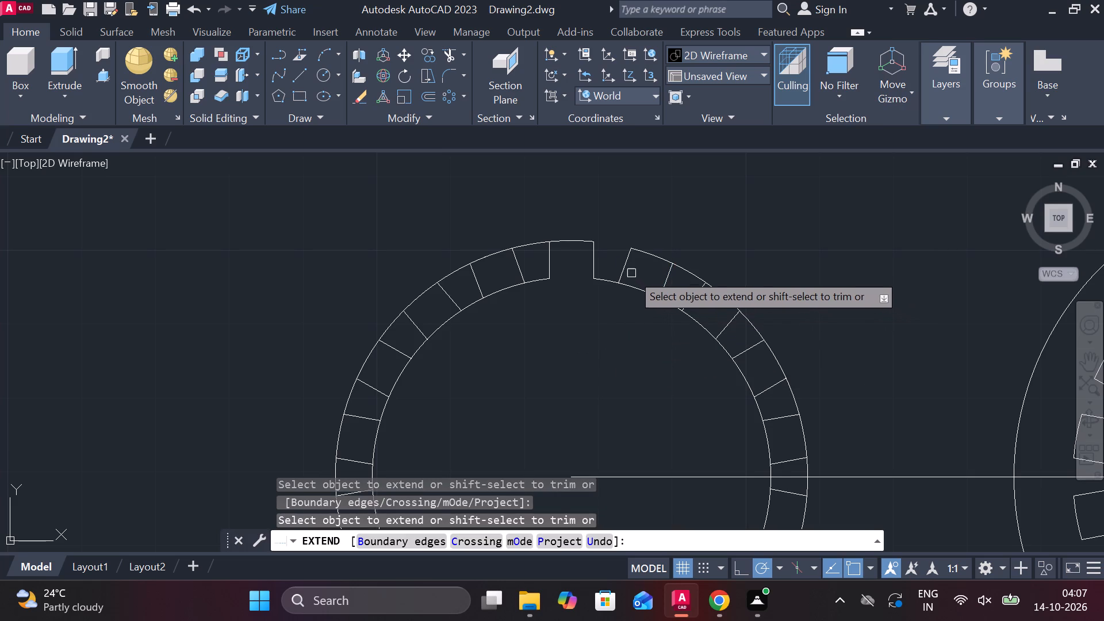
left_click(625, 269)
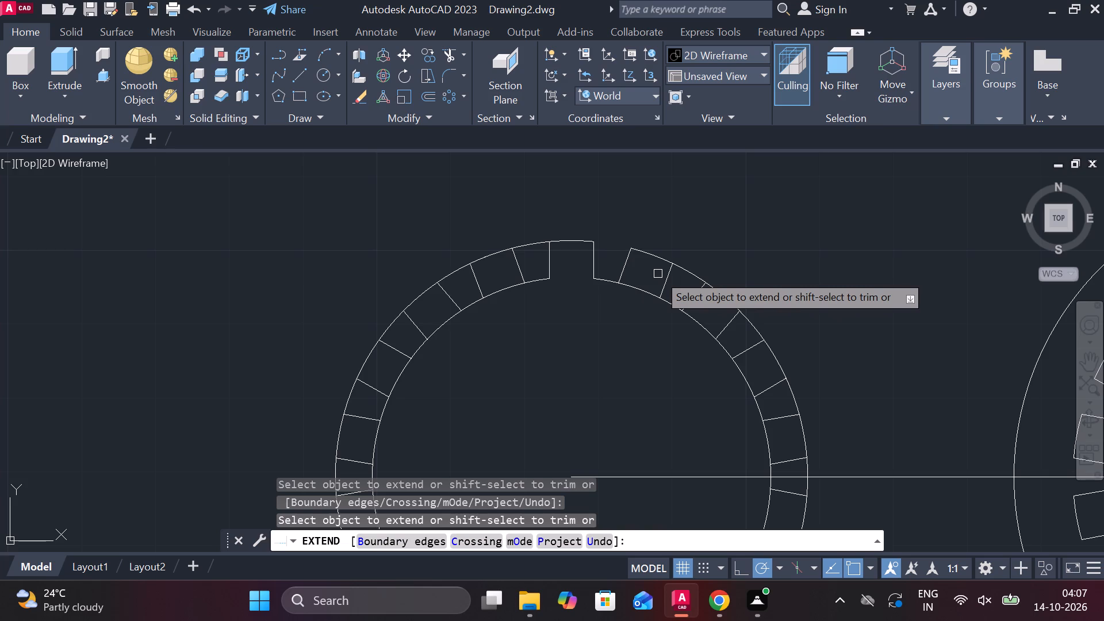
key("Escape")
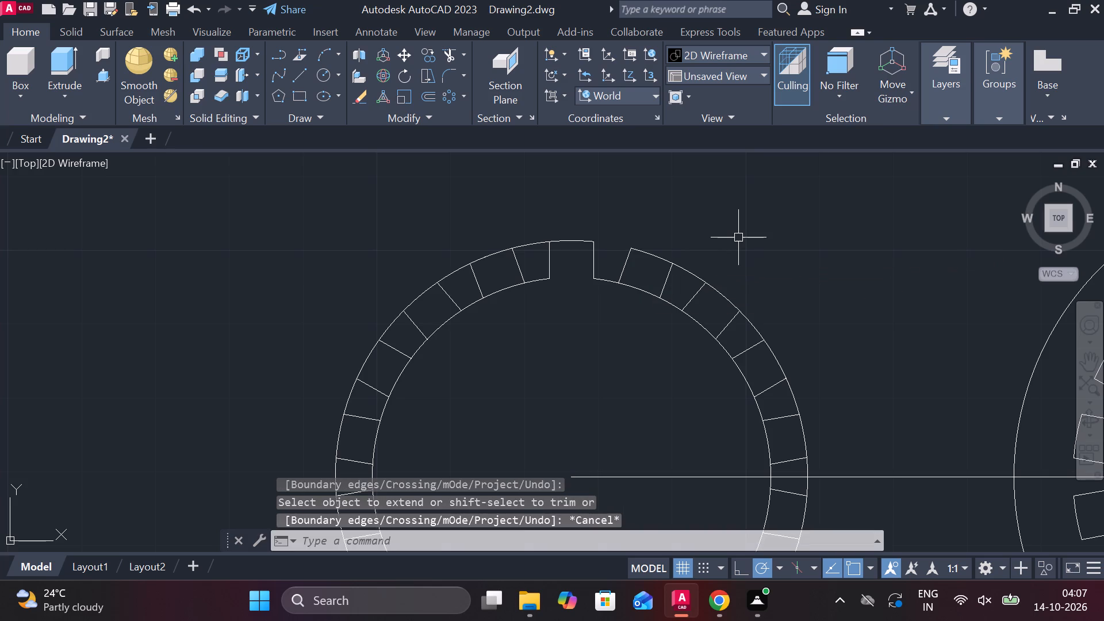
Undo the extend attempt, the trims of the tooth arcs and the 18-item polar array on the second gear.
key("ctrl+z")
key("ctrl+z")
key("ctrl+z")
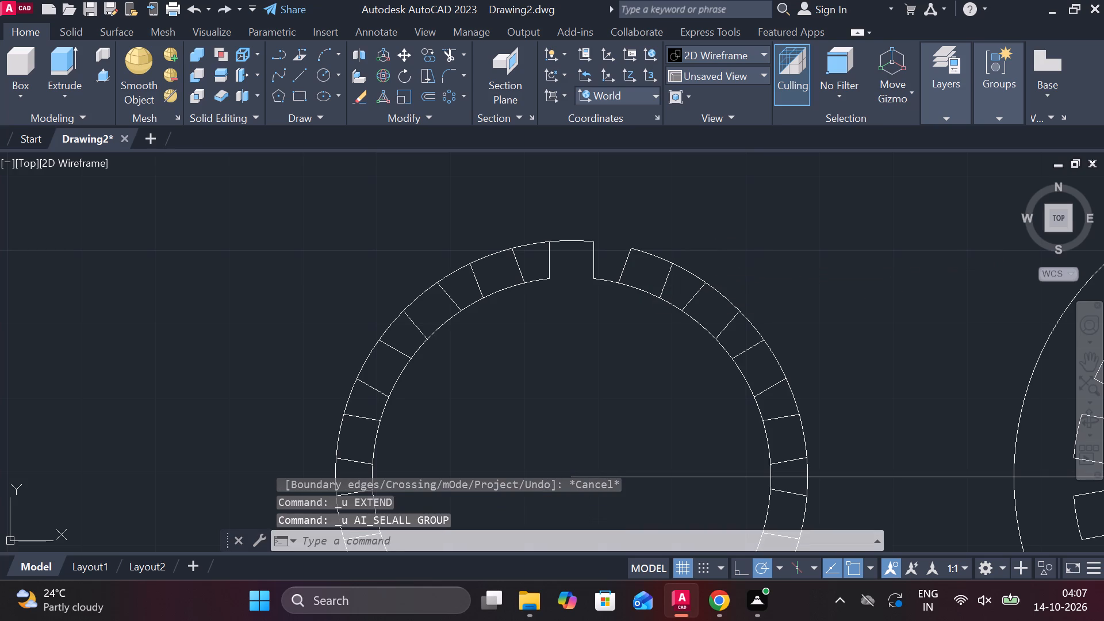
key("ctrl+z")
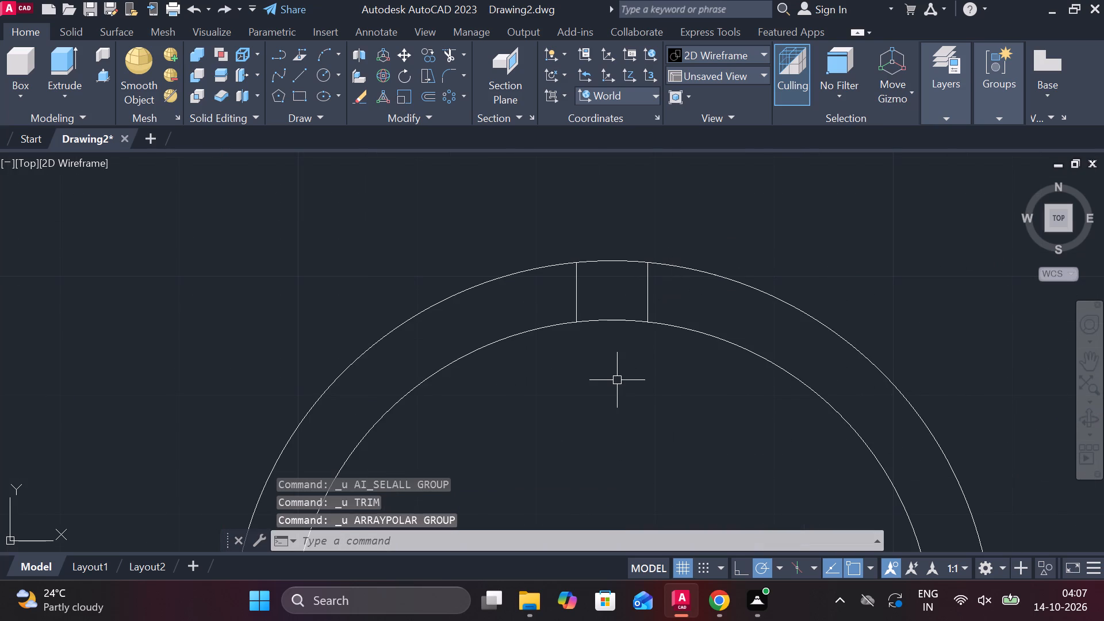
Erase the two short tooth side lines between the second gear's inner and outer circles.
left_click(577, 296)
left_click(646, 296)
key("e")
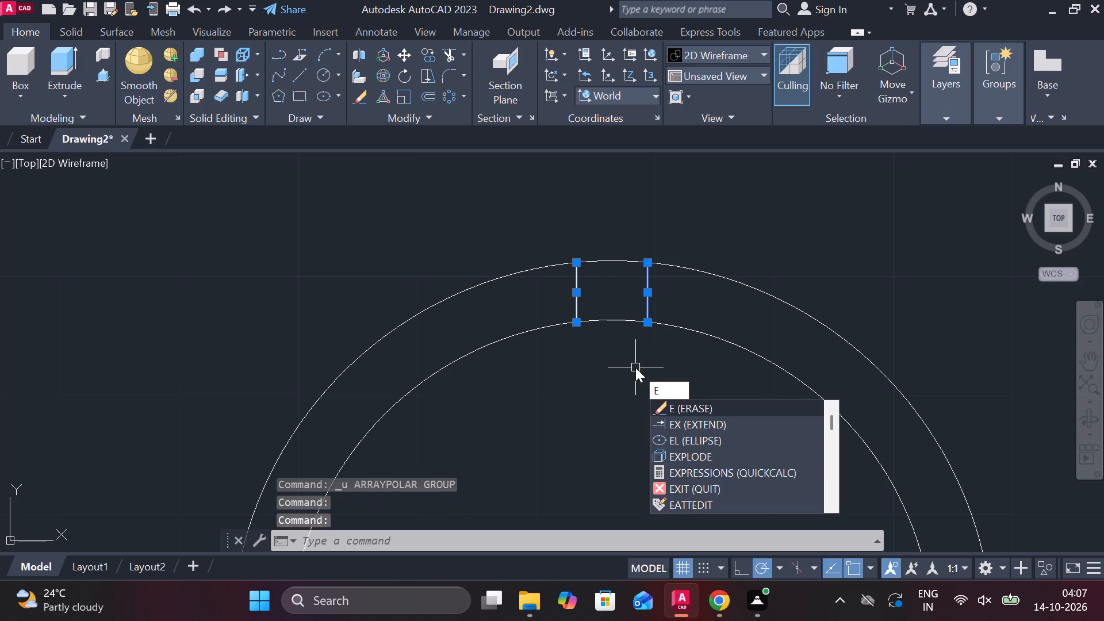
key("space")
Draw a vertical line from the second gear's centre up past its outer circle.
key("l")
key("Return")
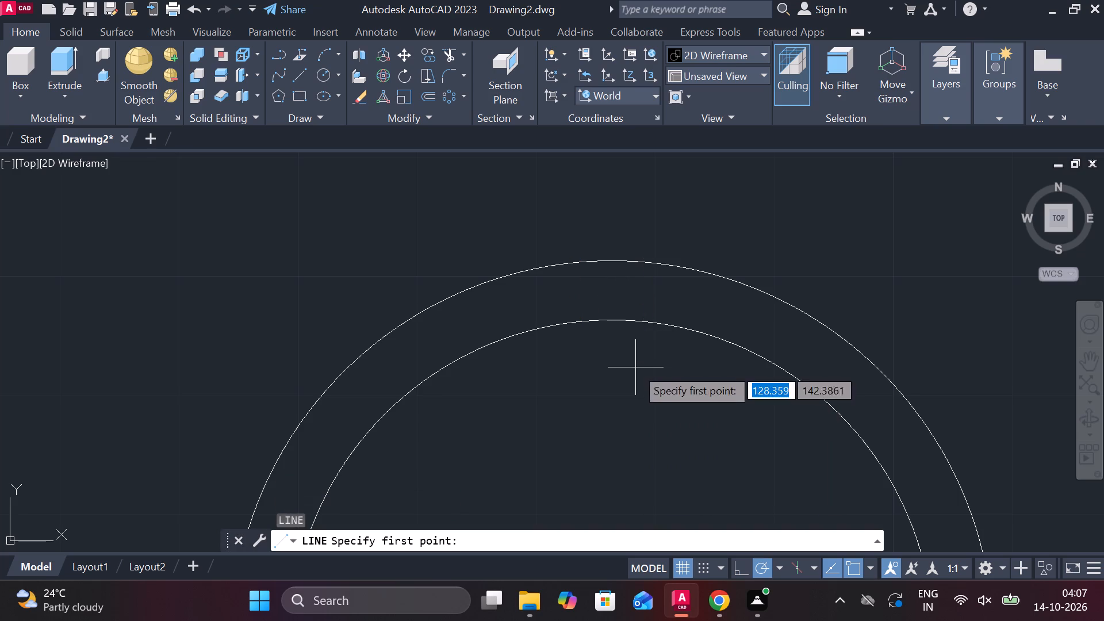
scroll(609, 311, "down", 2)
left_click(611, 440)
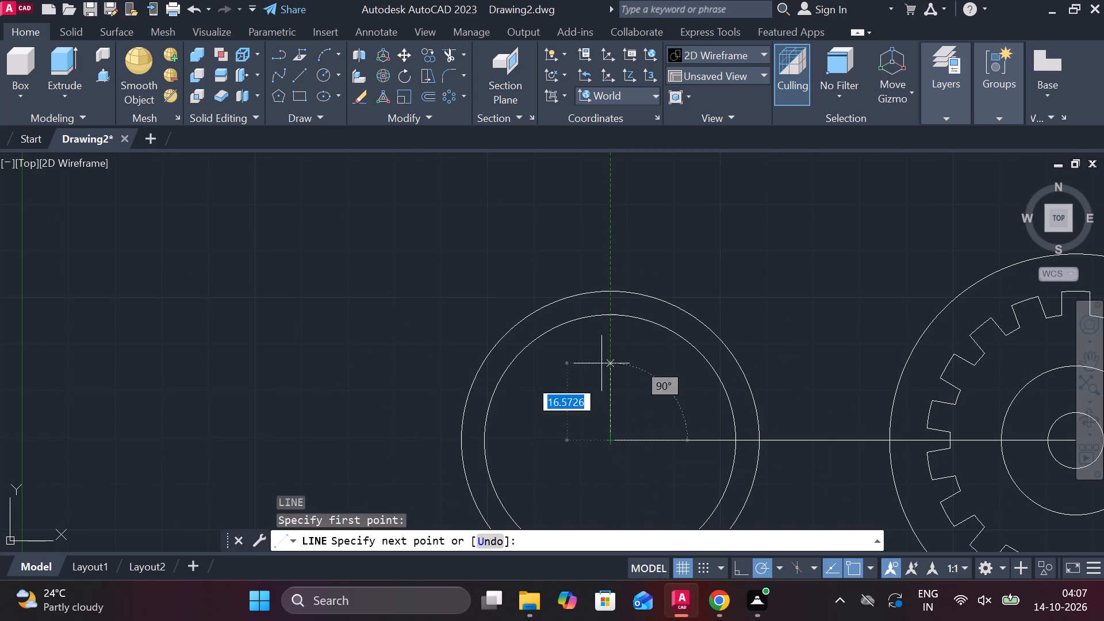
left_click(611, 233)
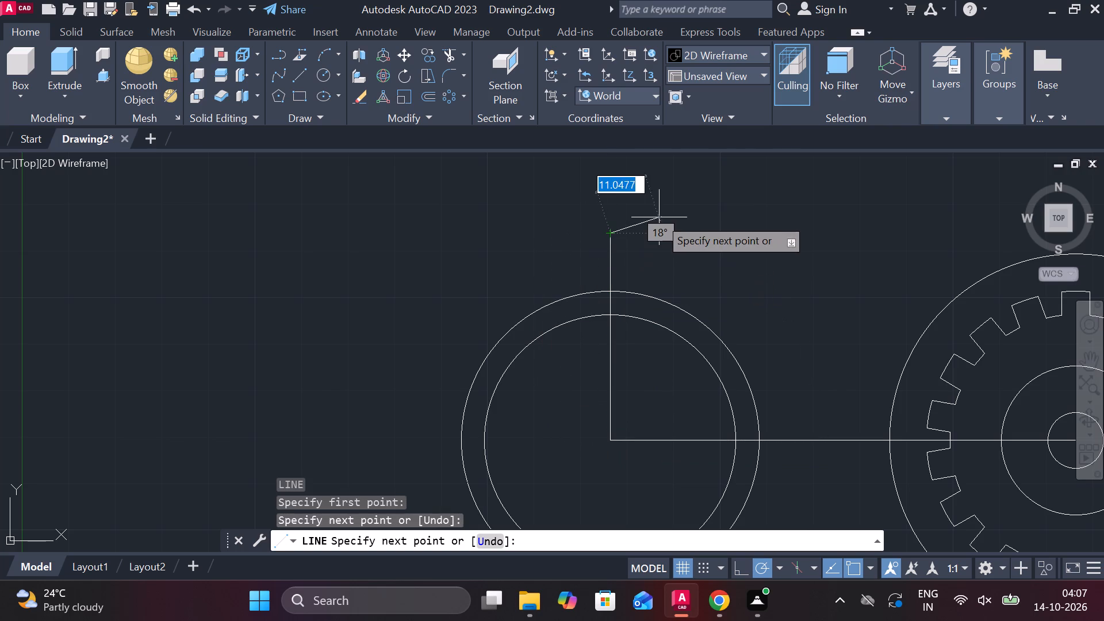
key("Escape")
Offset the vertical centre line by 3 units to each side.
left_click(612, 254)
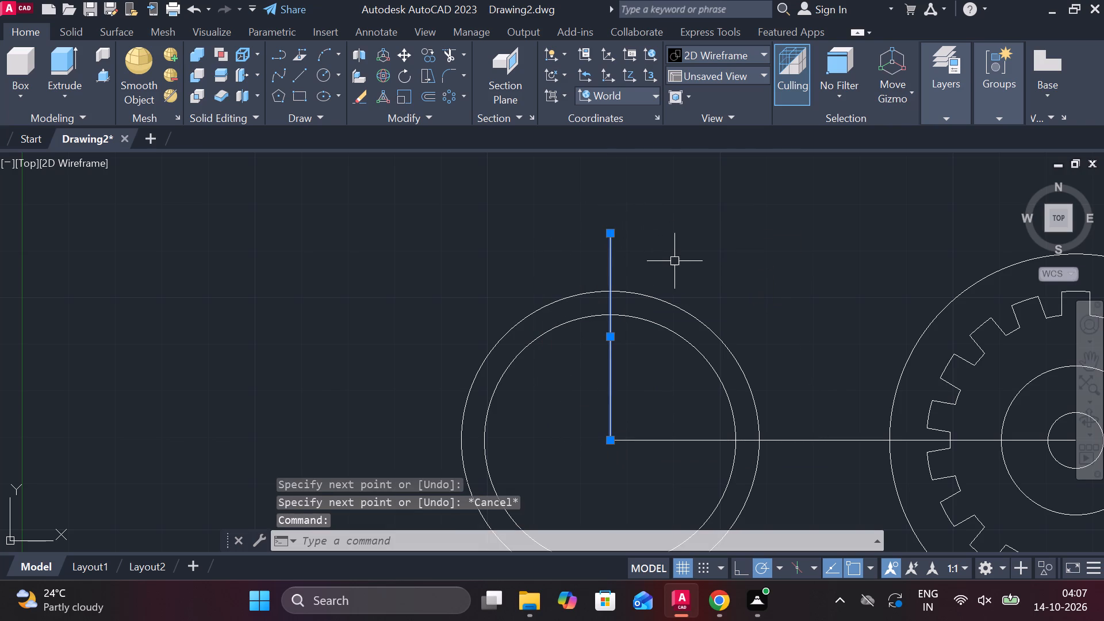
key("o")
key("Return")
key("Return")
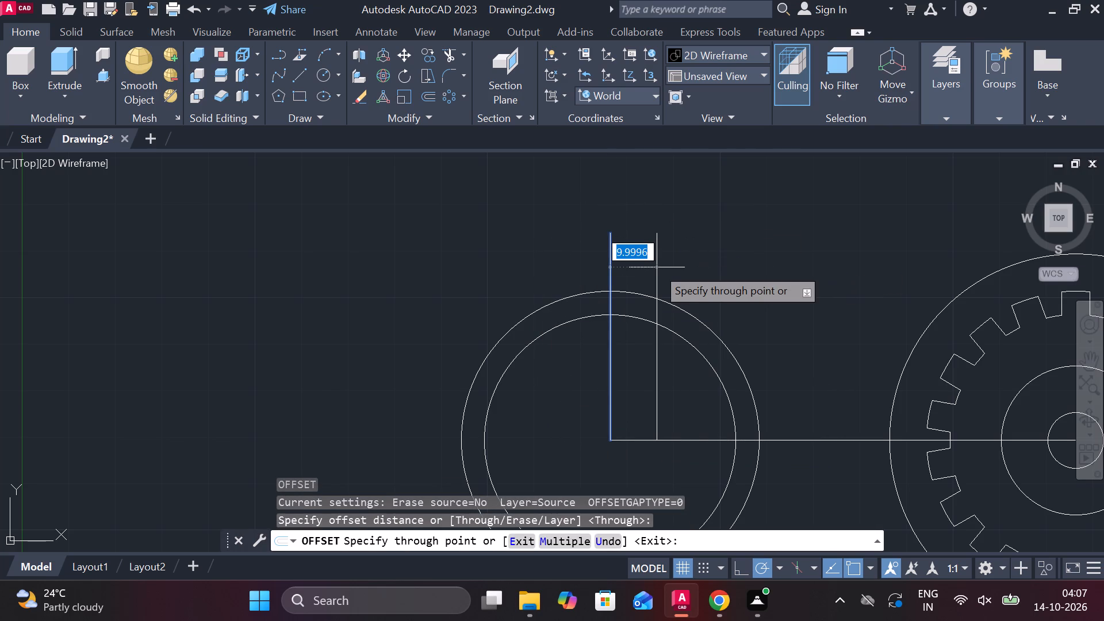
type("3l")
key("Return")
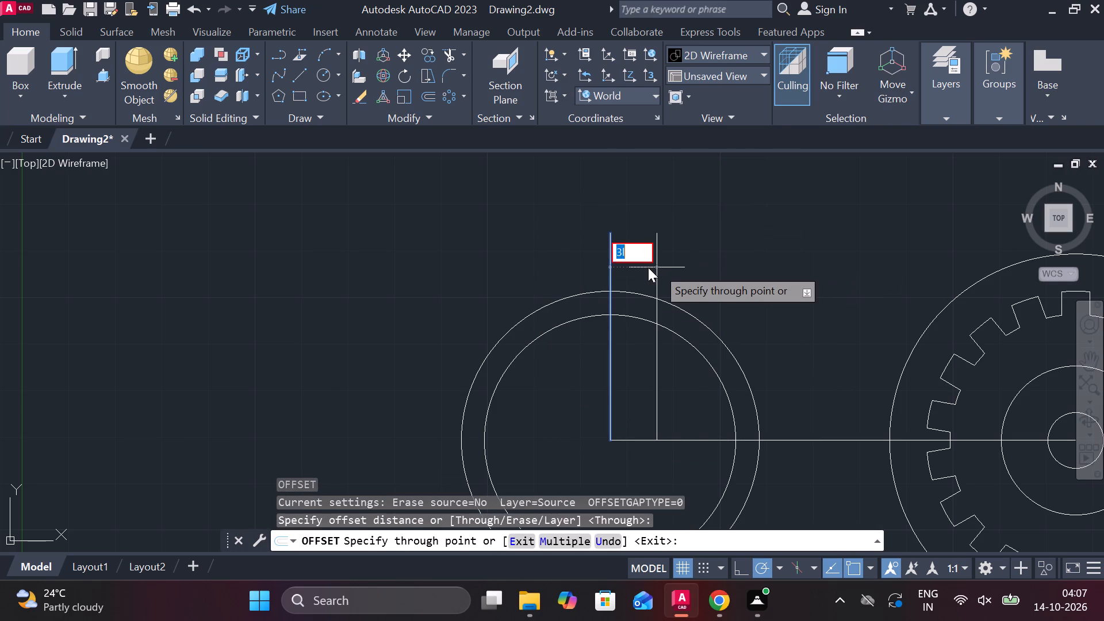
key("BackSpace")
type("3")
key("space")
left_click(611, 250)
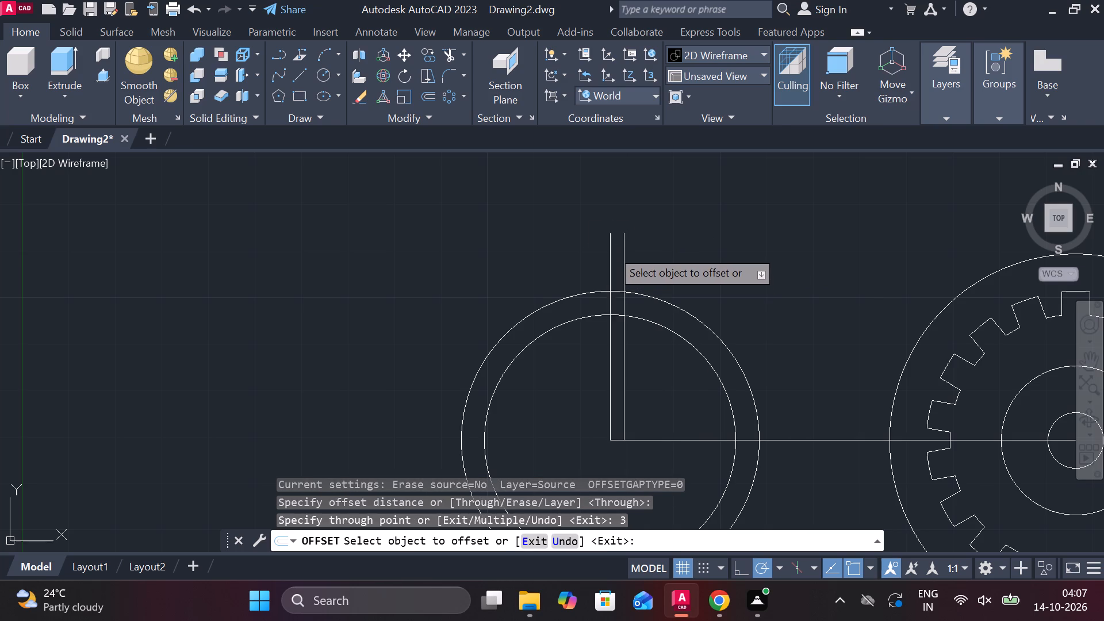
type("3v")
key("space")
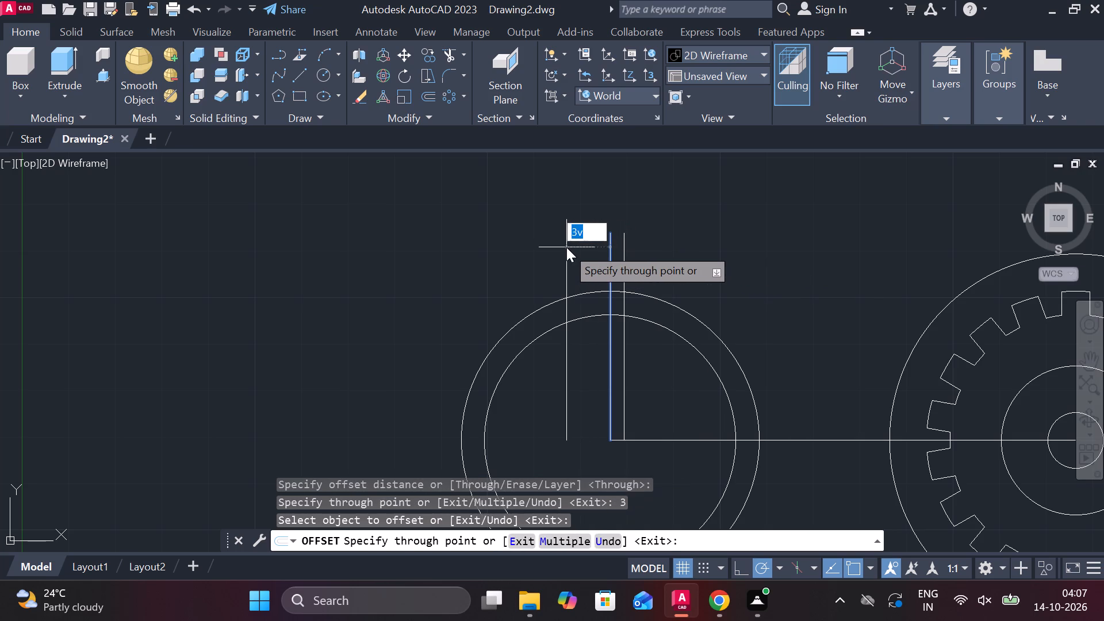
key("BackSpace")
type("3")
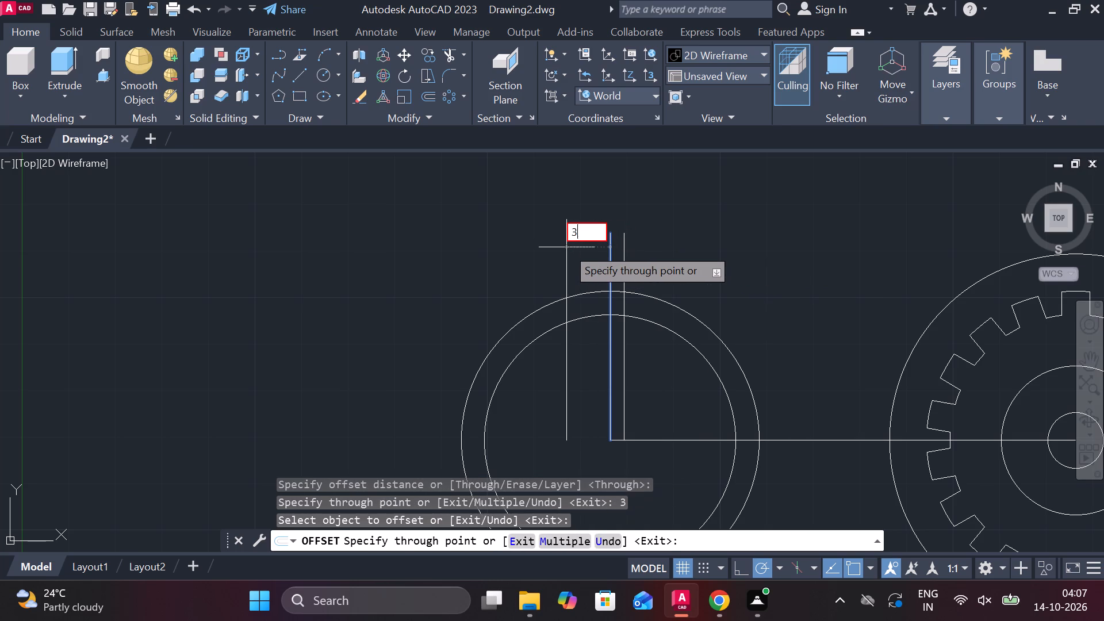
key("space")
key("Escape")
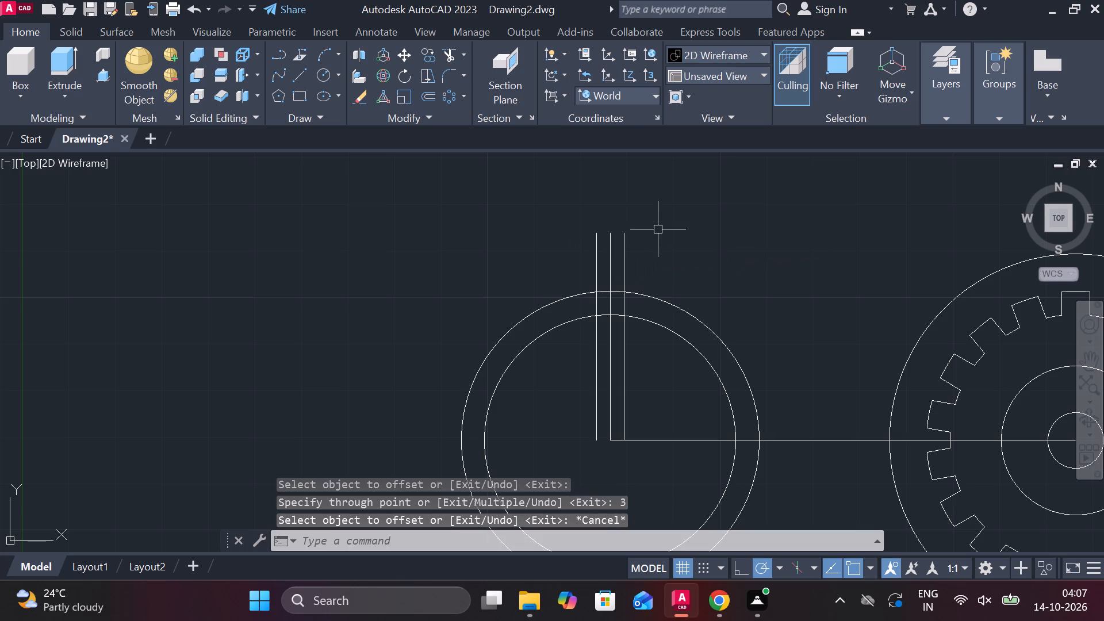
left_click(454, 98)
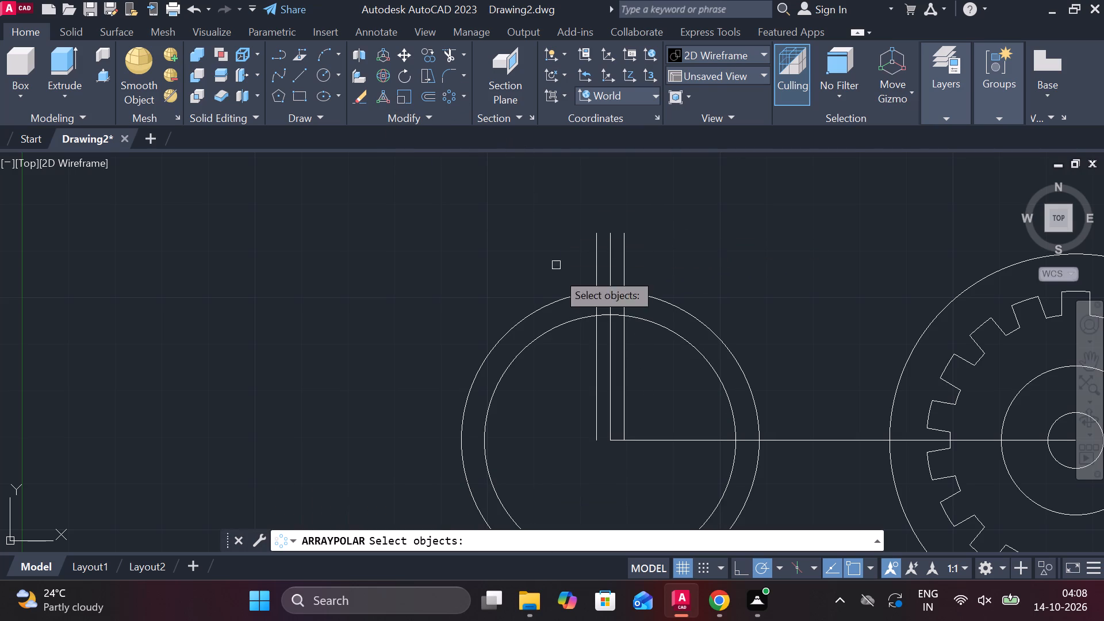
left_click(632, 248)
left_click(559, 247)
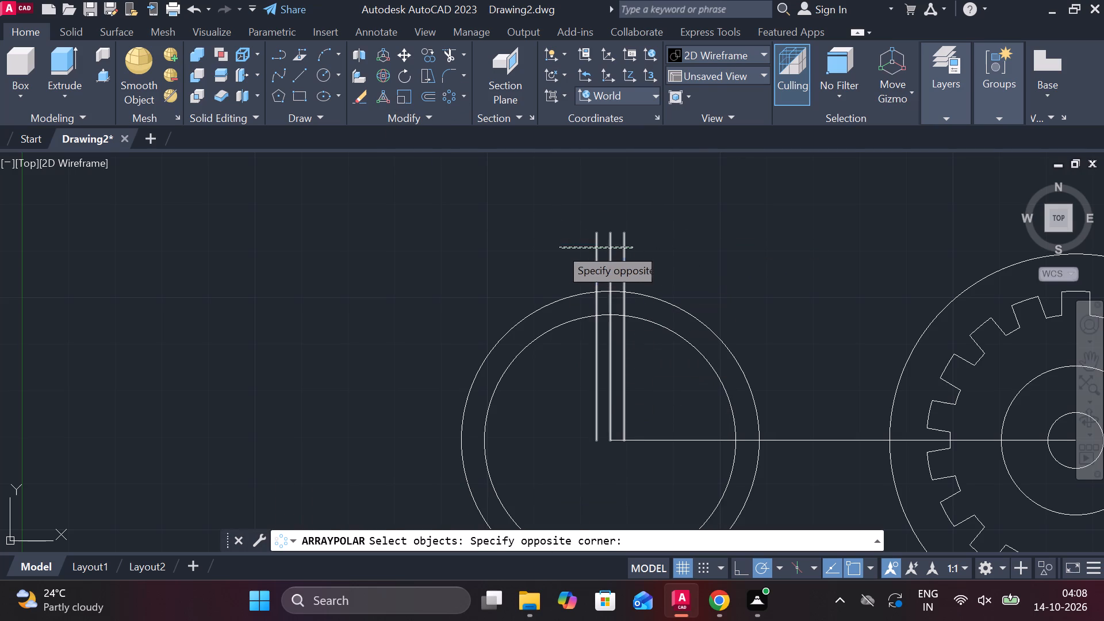
Create a polar array of the three vertical lines around the circles' centre with 18 items over 360 degrees.
left_click(447, 97)
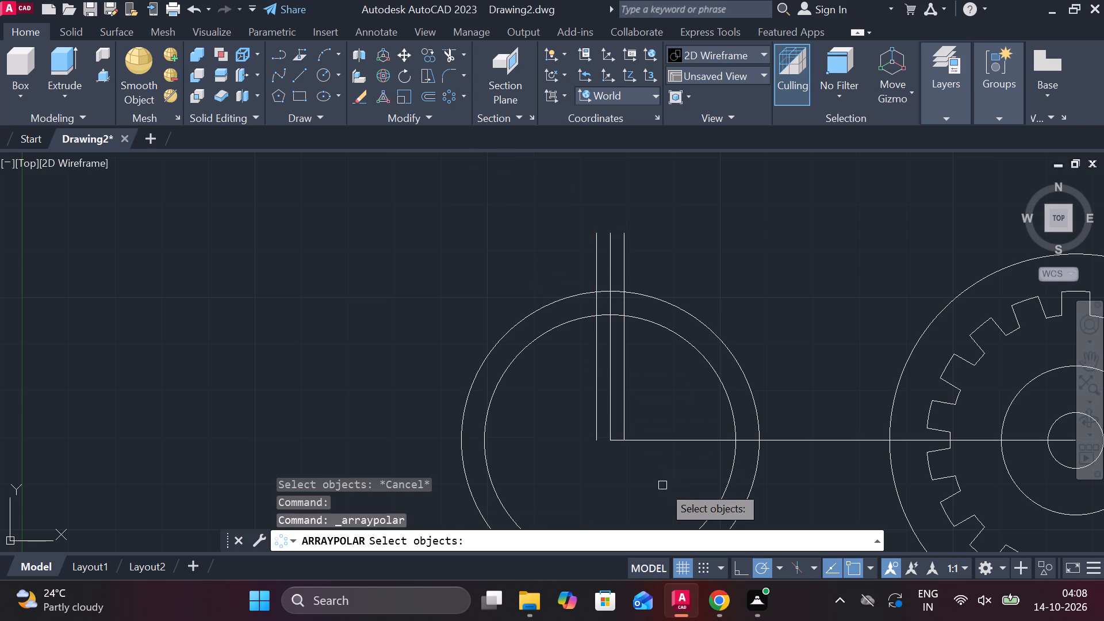
left_click_drag(651, 381, 644, 381)
left_click_drag(634, 381, 623, 381)
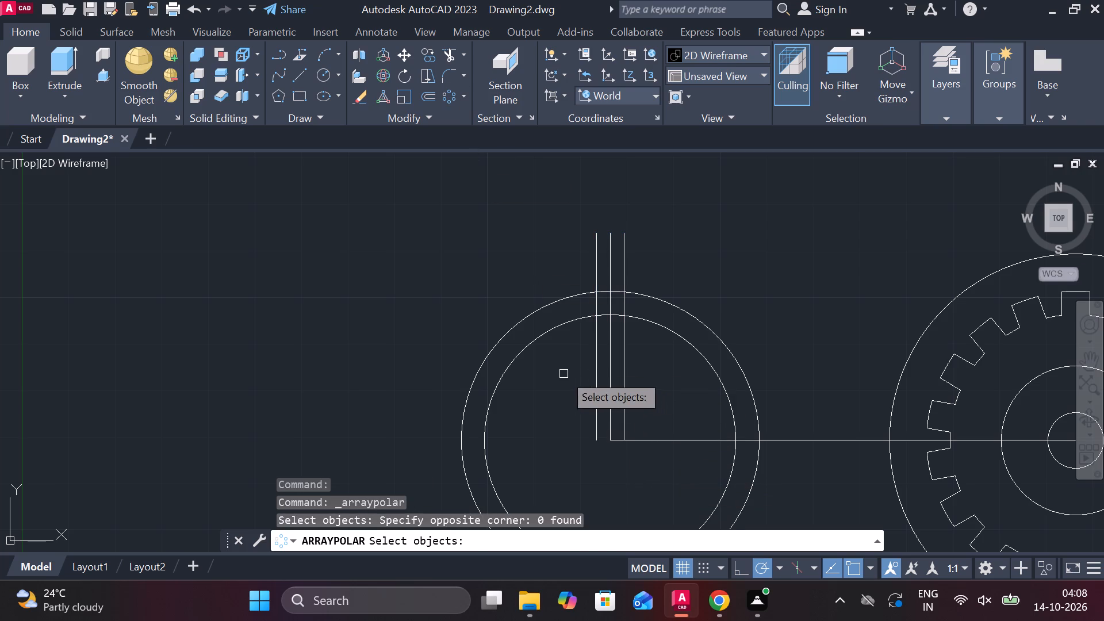
left_click(578, 374)
left_click(628, 375)
left_click(639, 382)
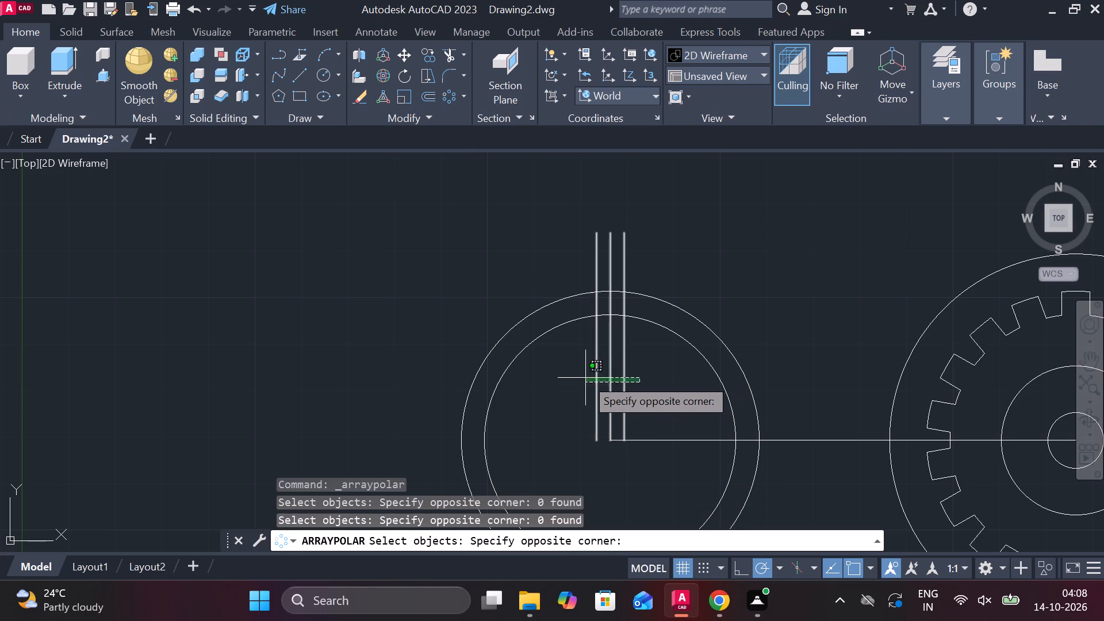
left_click(585, 378)
key("Return")
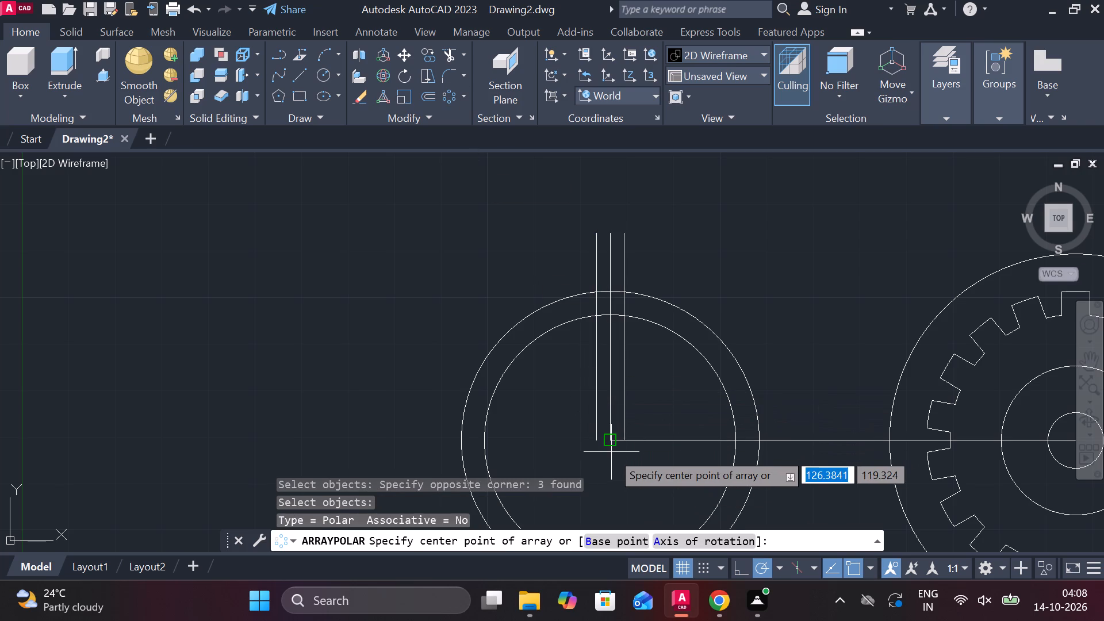
left_click(610, 442)
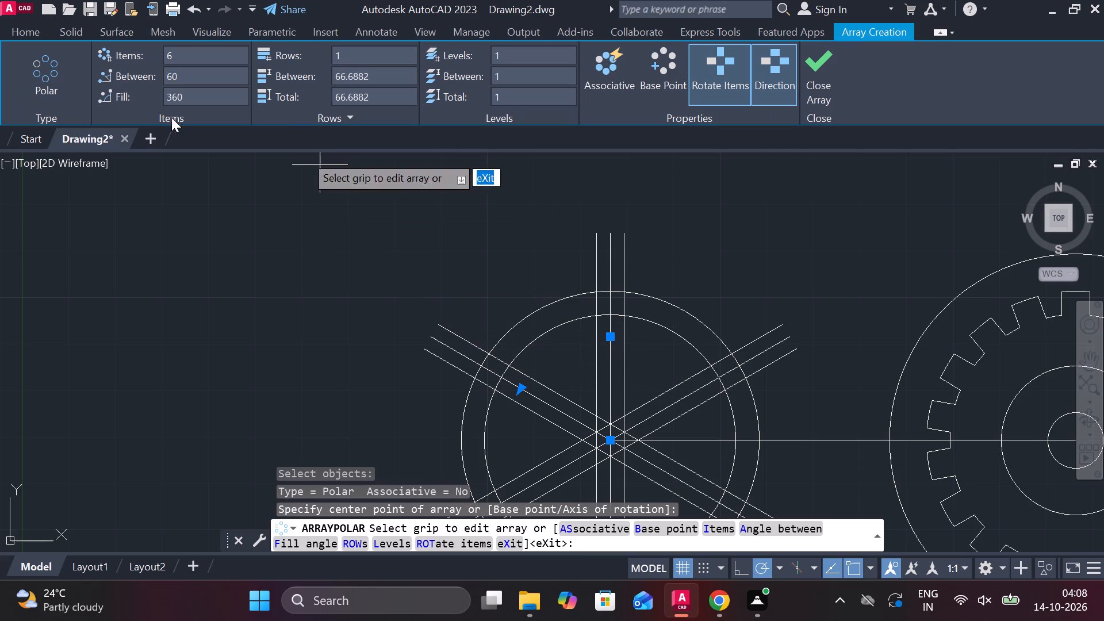
left_click(203, 66)
left_click(197, 59)
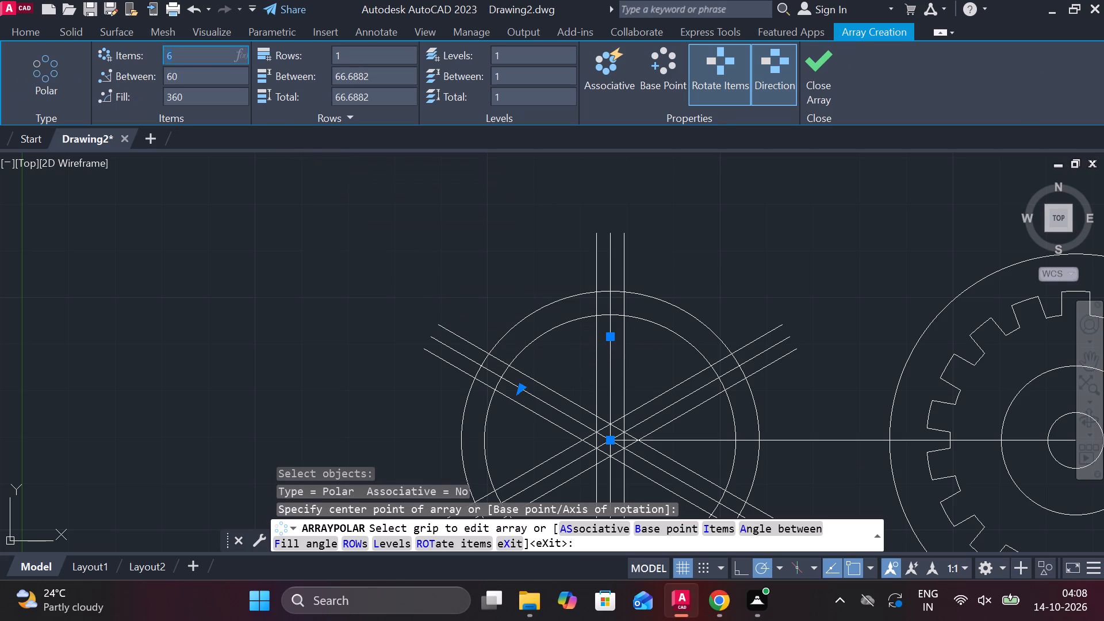
key("1")
key("8")
key("Return")
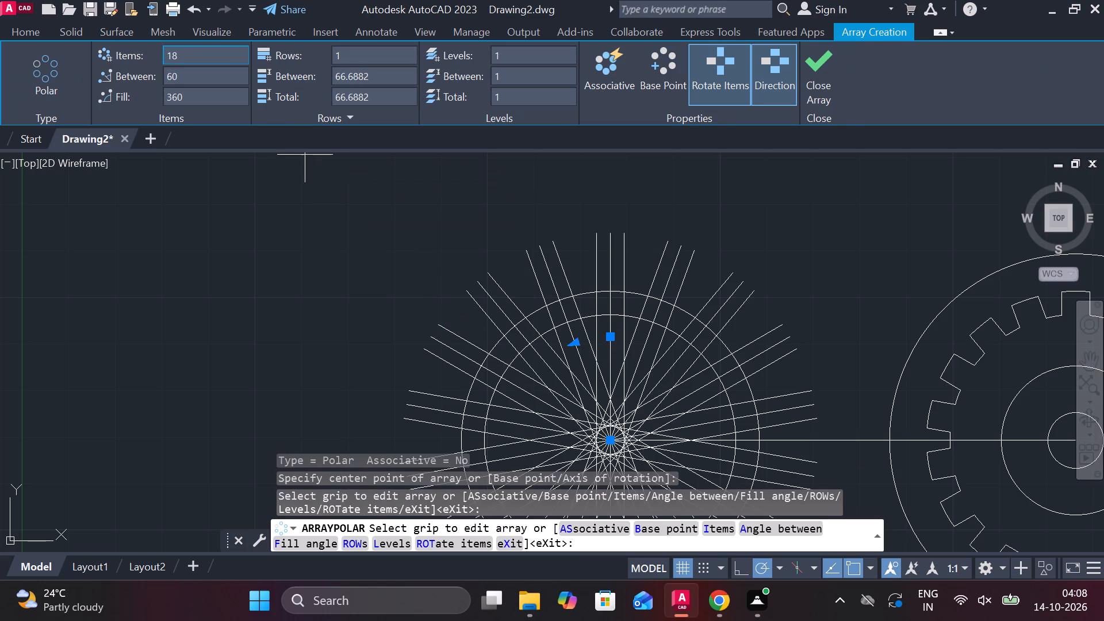
left_click(825, 83)
Trim all the arrayed radial lines back to the second gear's outer circle, removing the parts outside it.
scroll(831, 235, "down", 1)
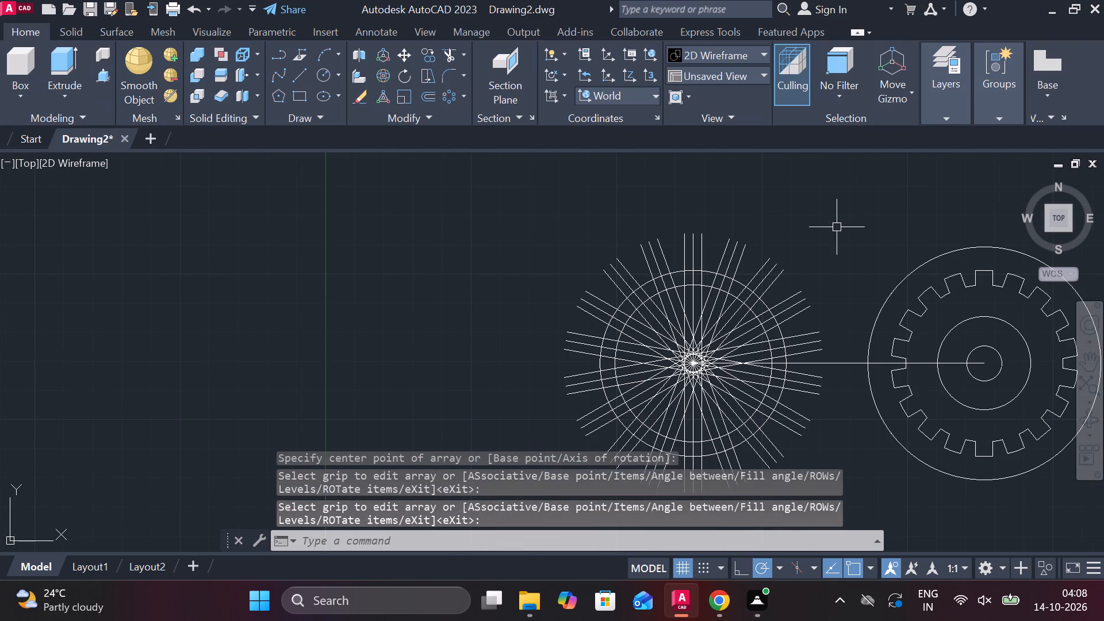
type("tr")
key("space")
scroll(787, 241, "up", 2)
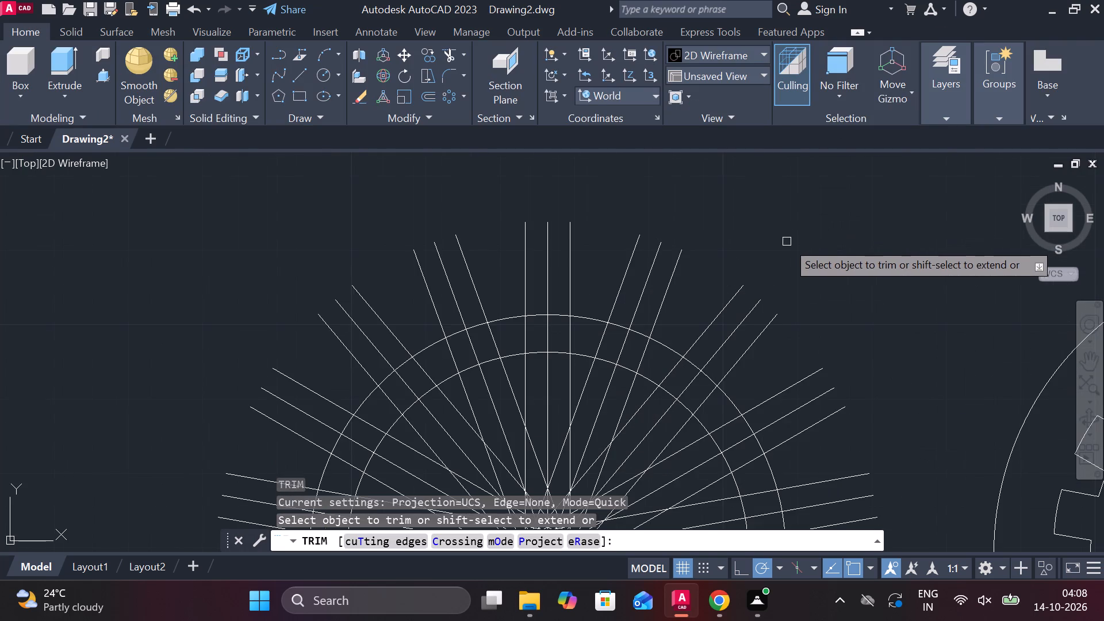
middle_click_drag(791, 253, 776, 182)
scroll(776, 180, "down", 1)
left_click_drag(818, 355, 810, 340)
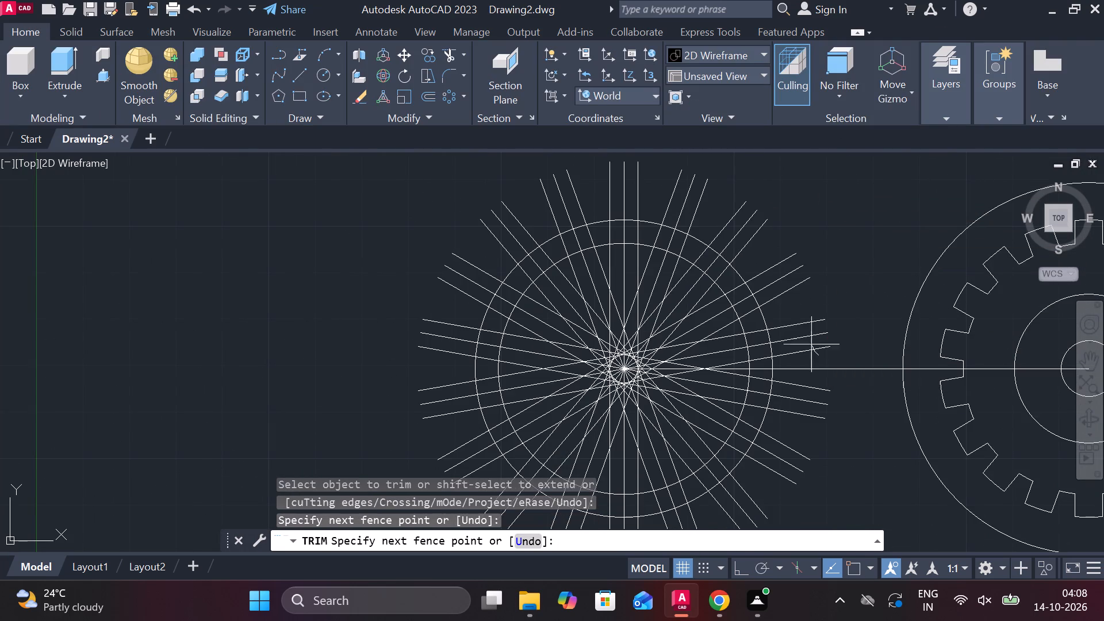
left_click_drag(810, 340, 511, 225)
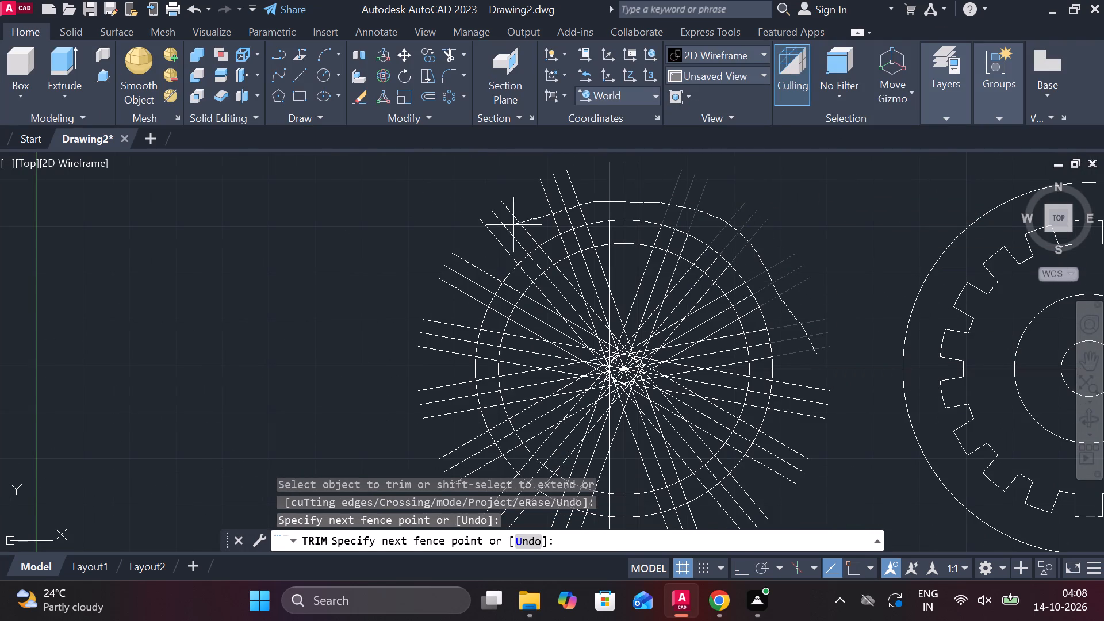
left_click_drag(511, 225, 476, 476)
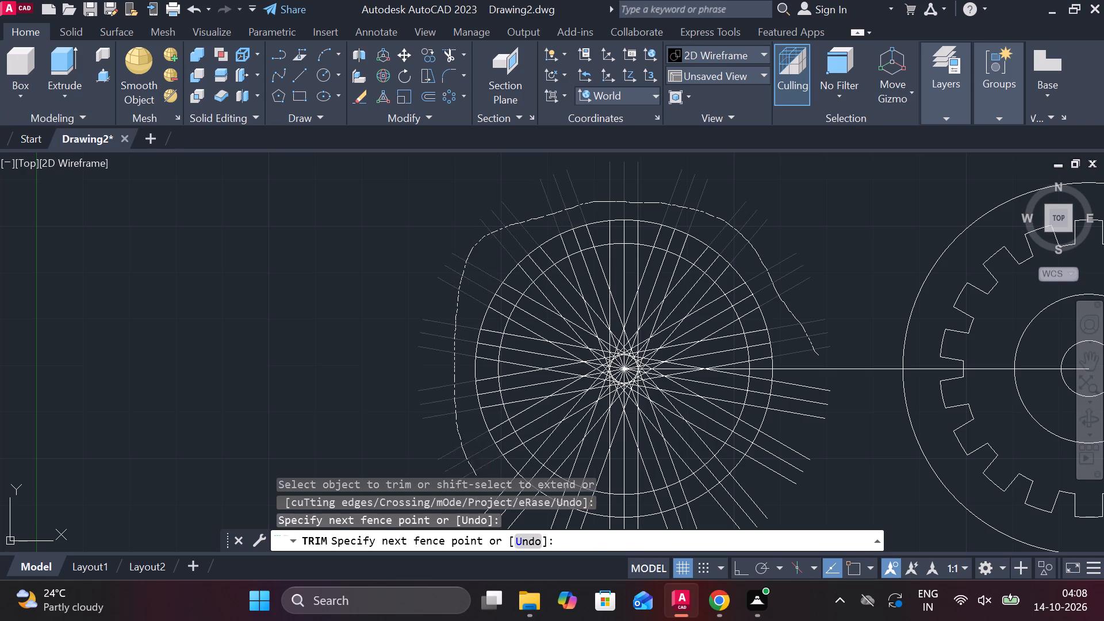
middle_click_drag(359, 428, 316, 335)
left_click_drag(396, 389, 451, 423)
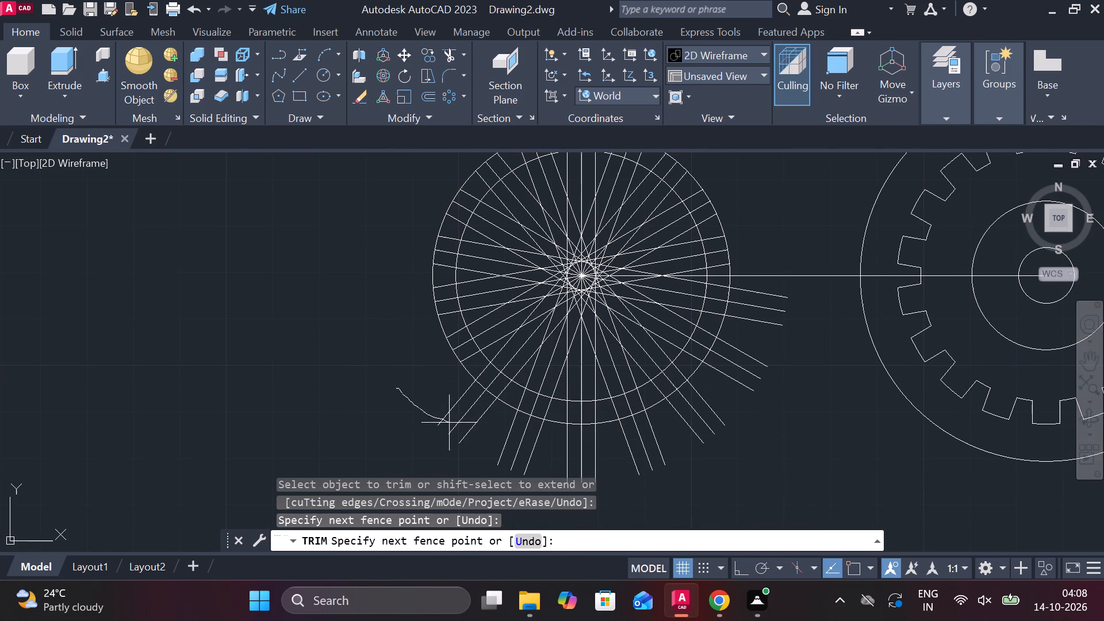
left_click_drag(451, 423, 716, 388)
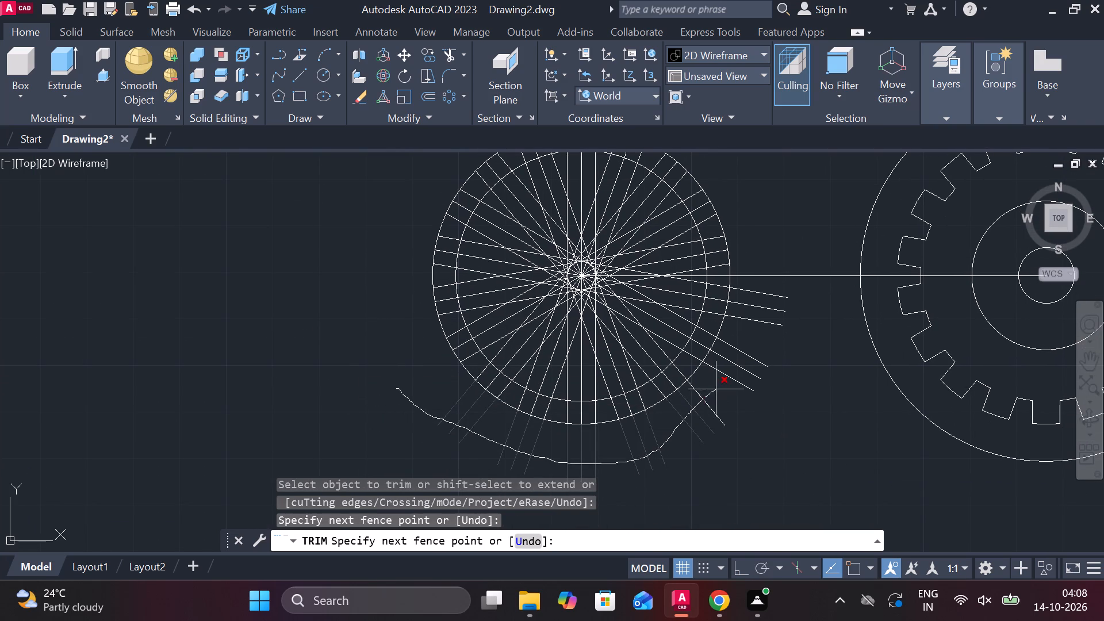
left_click_drag(716, 388, 749, 287)
left_click(749, 287)
left_click(773, 381)
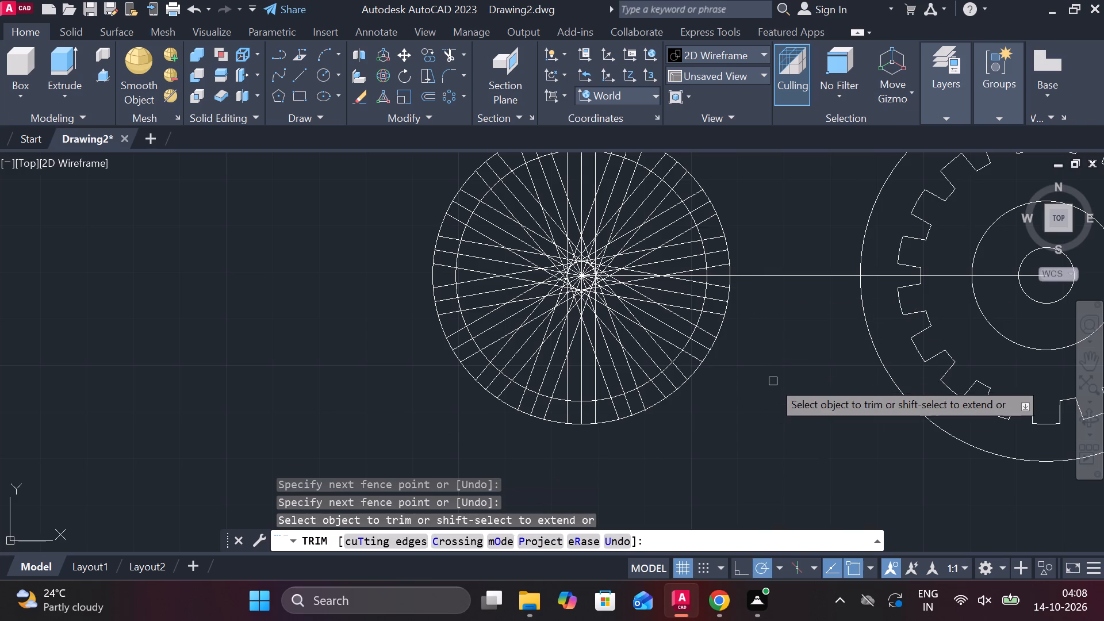
Trim the arrayed lines inside the second gear's inner circle, cutting them off at that circle all the way round.
middle_click_drag(773, 378, 775, 386)
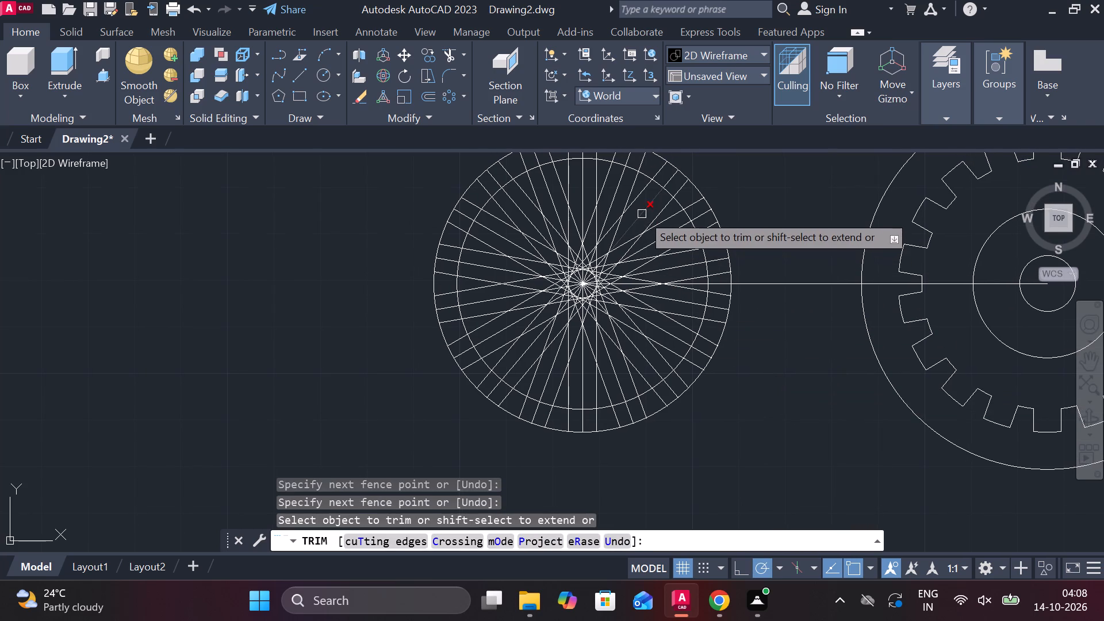
left_click_drag(642, 214, 515, 216)
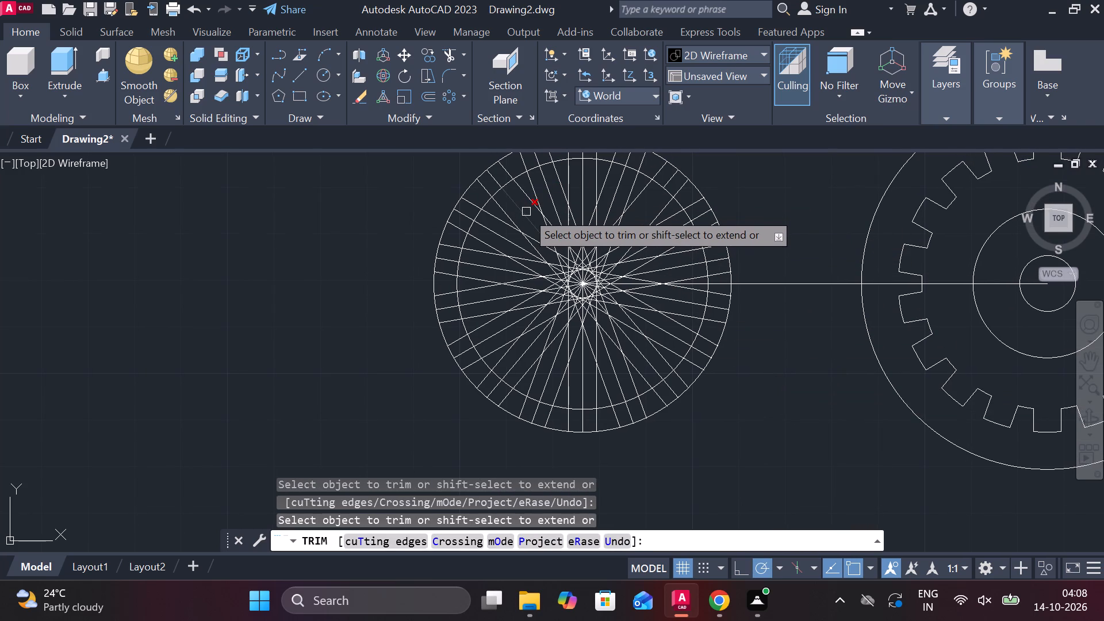
left_click_drag(526, 212, 503, 313)
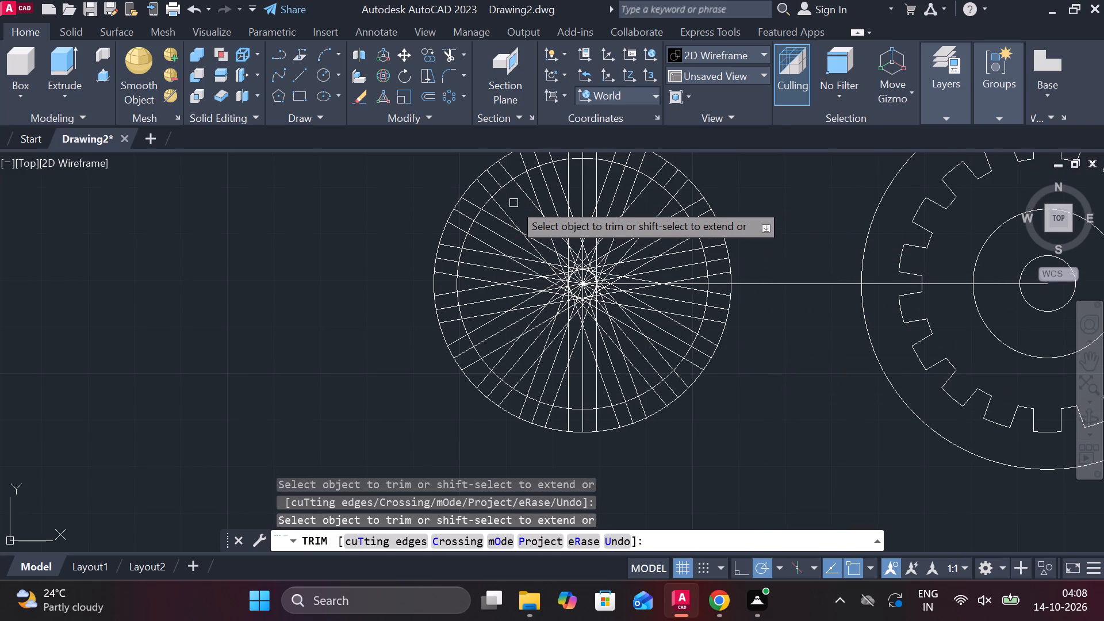
left_click_drag(513, 203, 609, 354)
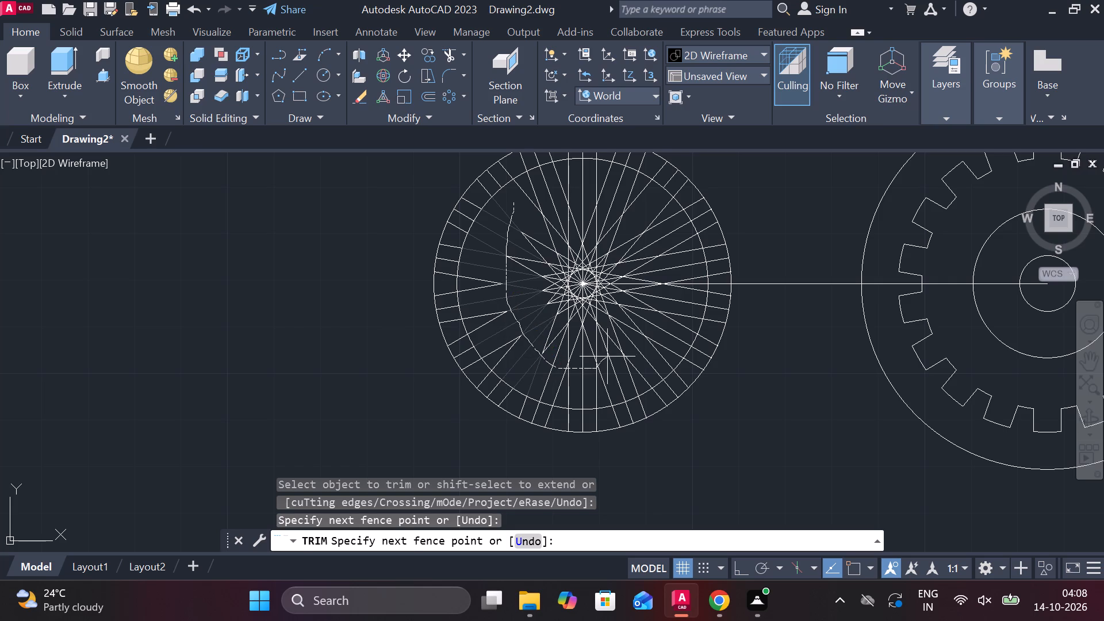
left_click_drag(609, 354, 534, 206)
left_click_drag(580, 182, 653, 216)
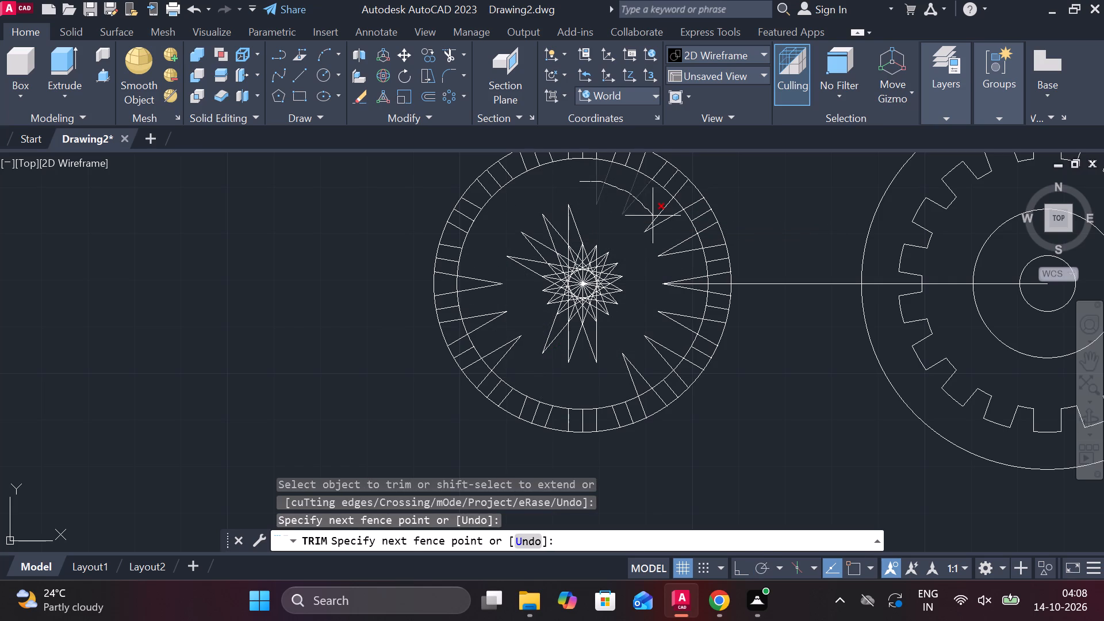
left_click_drag(653, 216, 629, 359)
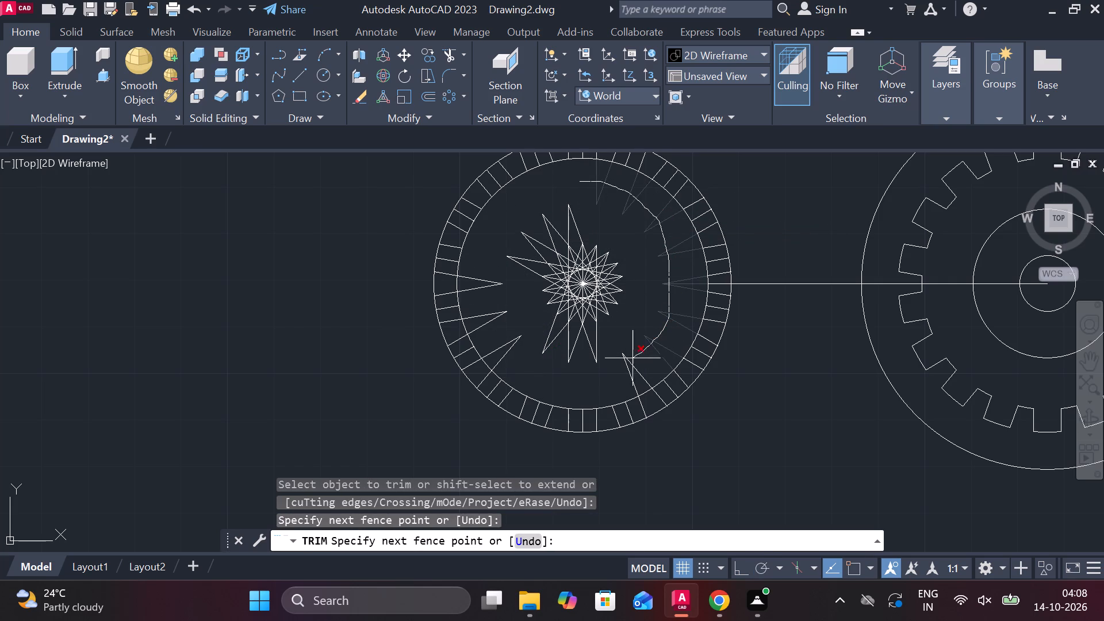
left_click_drag(629, 359, 512, 346)
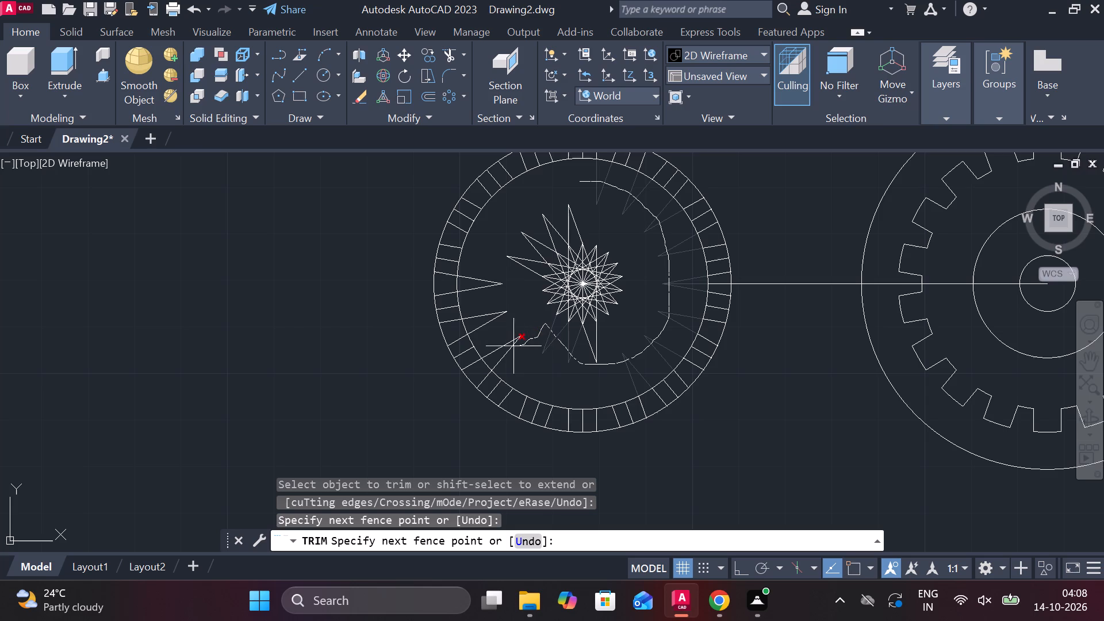
left_click_drag(512, 346, 486, 263)
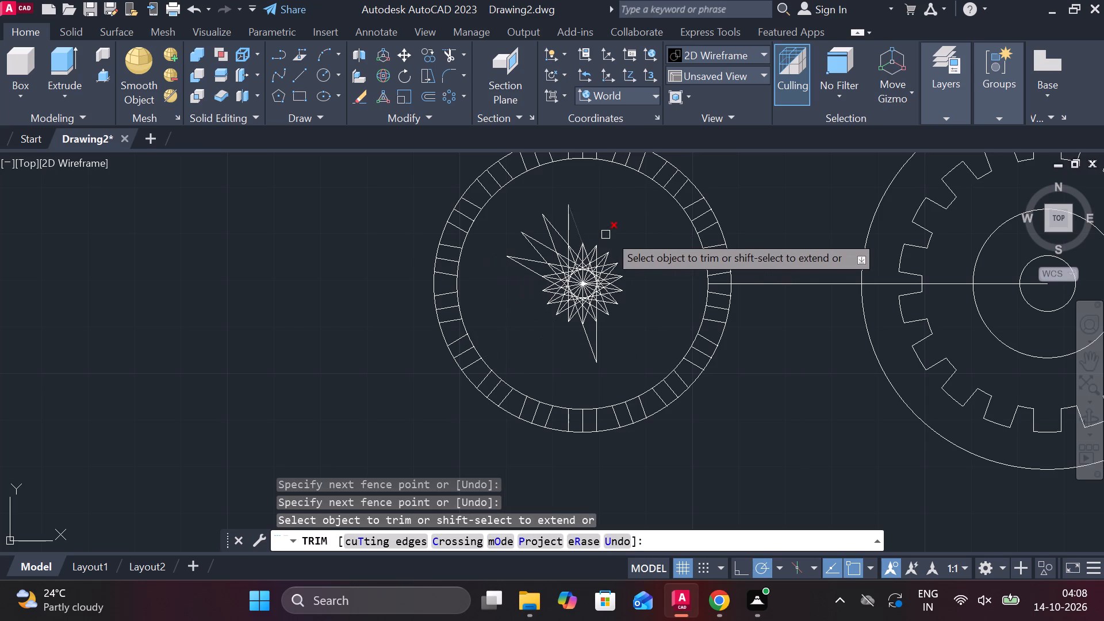
key("Escape")
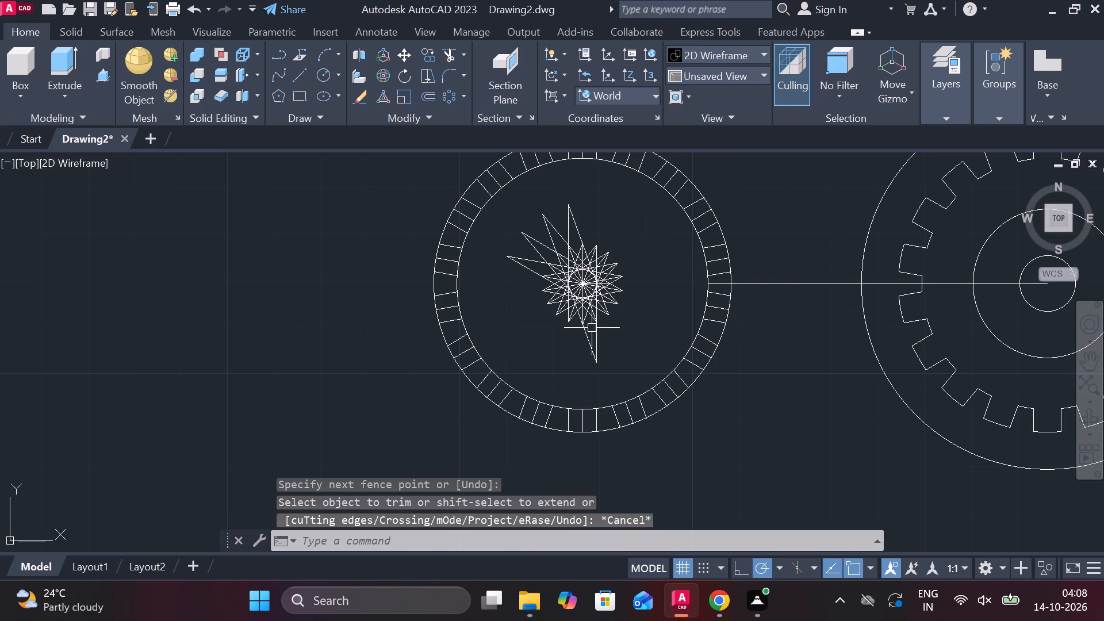
Erase the leftover star-shaped cluster of line pieces around the second gear's centre.
left_click_drag(618, 364, 604, 350)
left_click(522, 214)
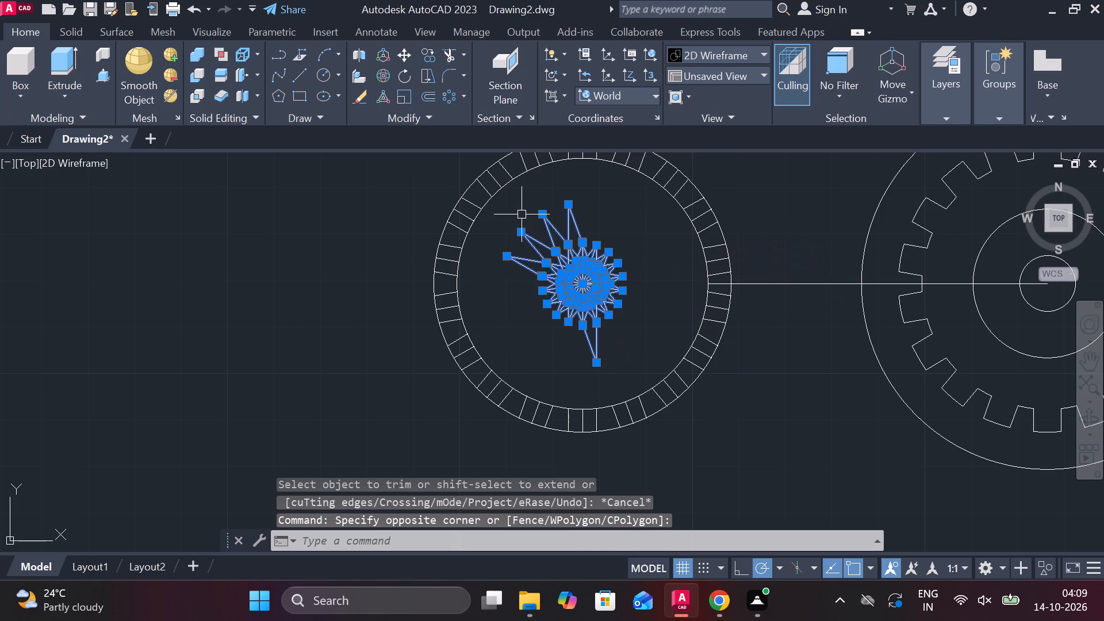
type("e")
key("space")
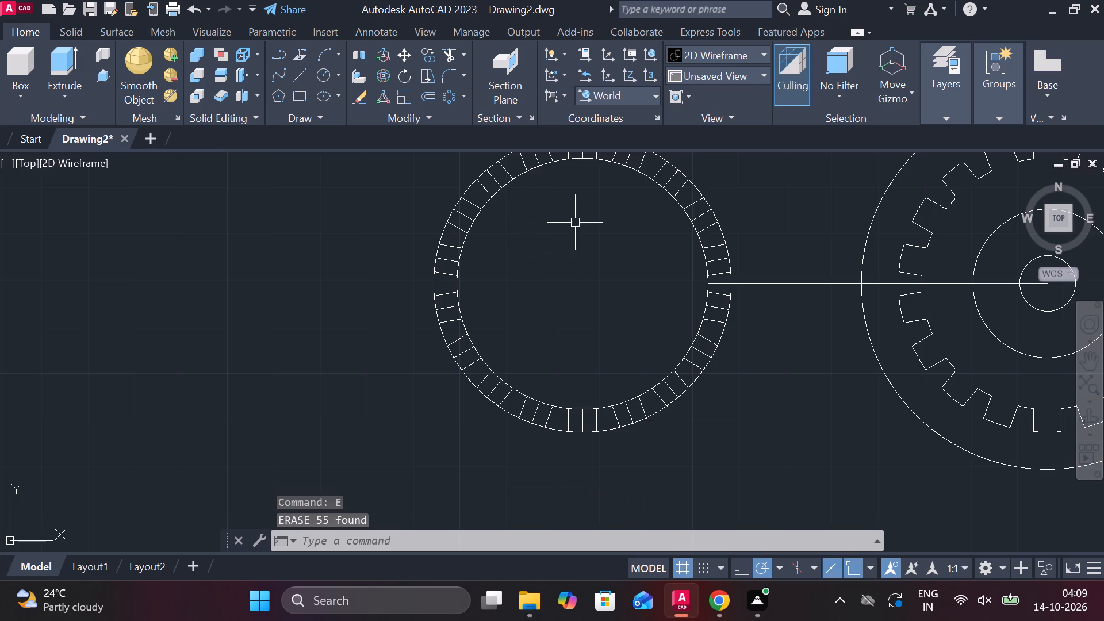
Trim away the middle line of each three-line tooth group between the second gear's circles, across the top, upper right and upper left.
scroll(522, 206, "up", 2)
middle_click_drag(547, 219, 505, 326)
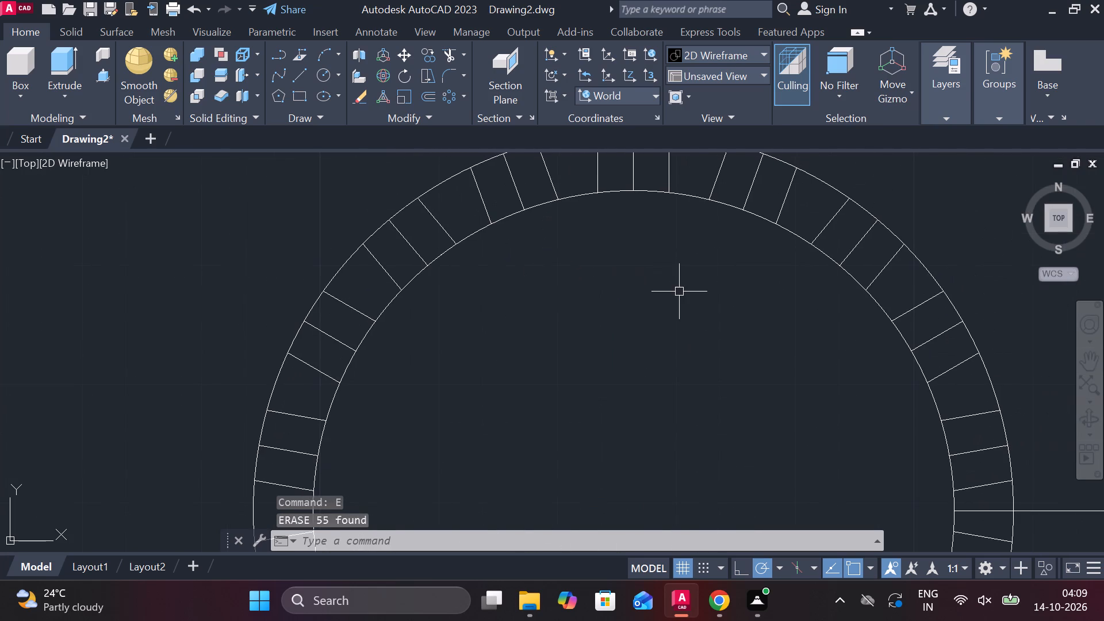
middle_click_drag(681, 293, 635, 342)
type("tr")
key("space")
scroll(627, 293, "down", 2)
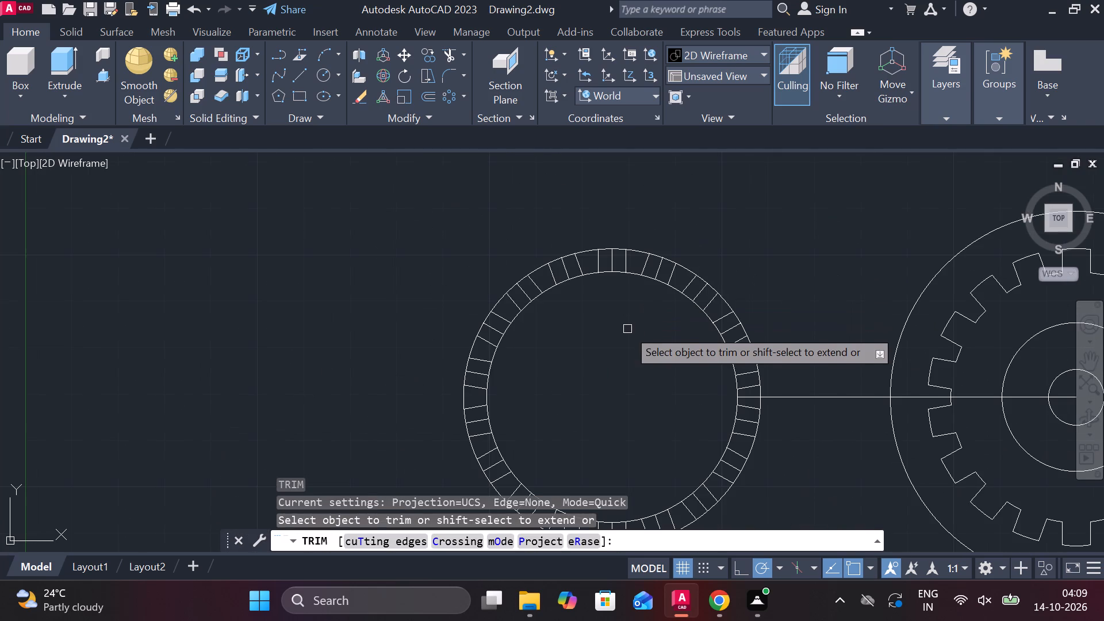
scroll(602, 277, "up", 2)
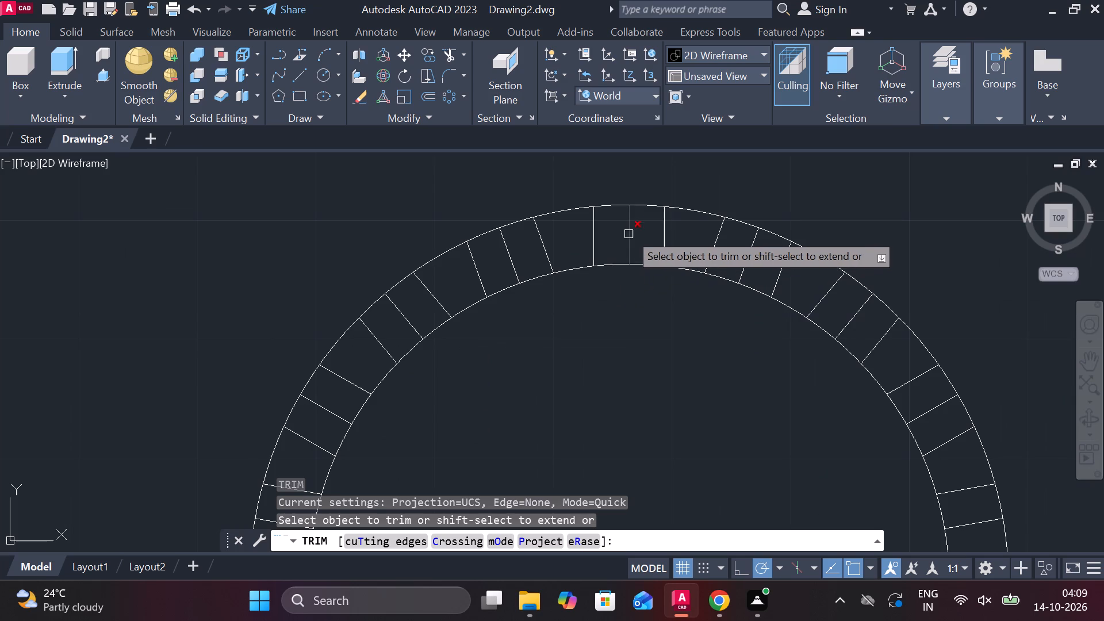
left_click(630, 232)
left_click(746, 258)
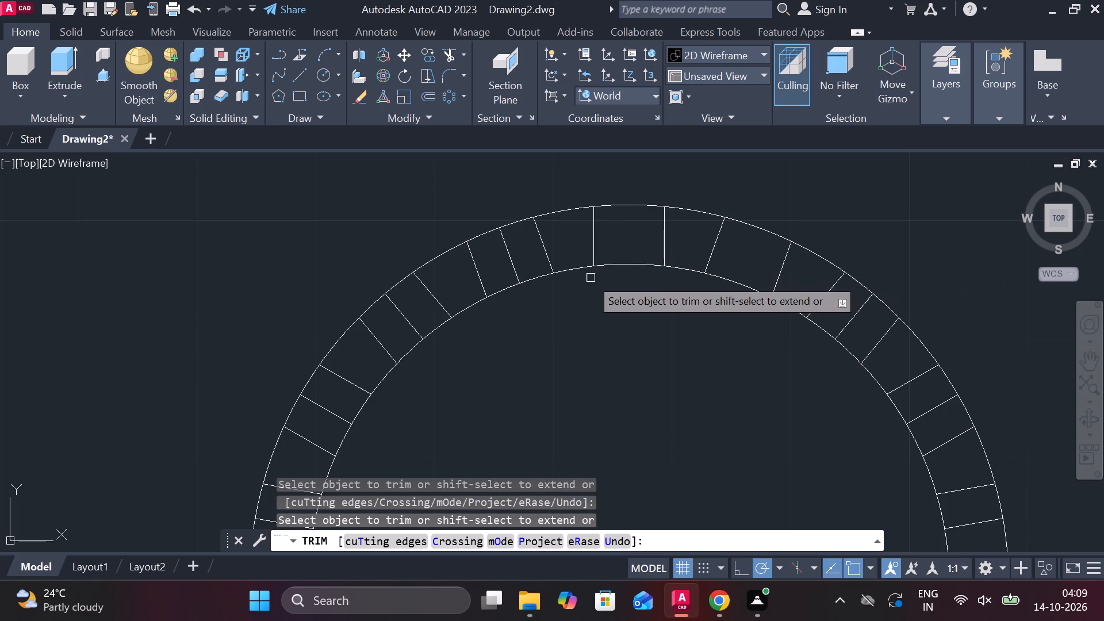
double_click(518, 268)
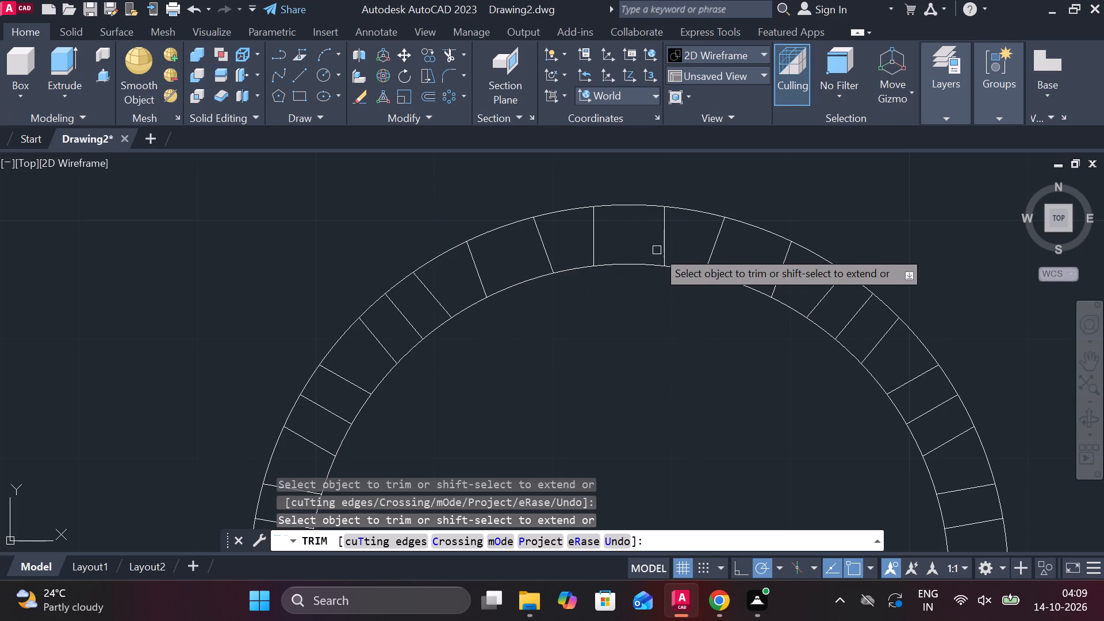
scroll(807, 294, "down", 1)
middle_click_drag(760, 370, 708, 335)
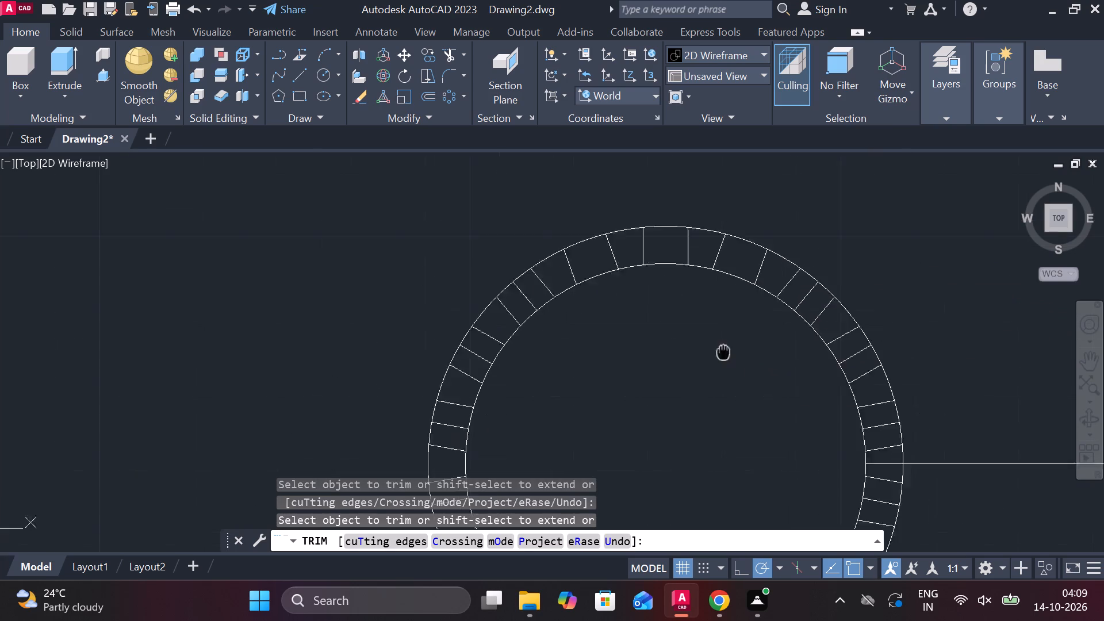
middle_click_drag(708, 335, 701, 329)
left_click(776, 274)
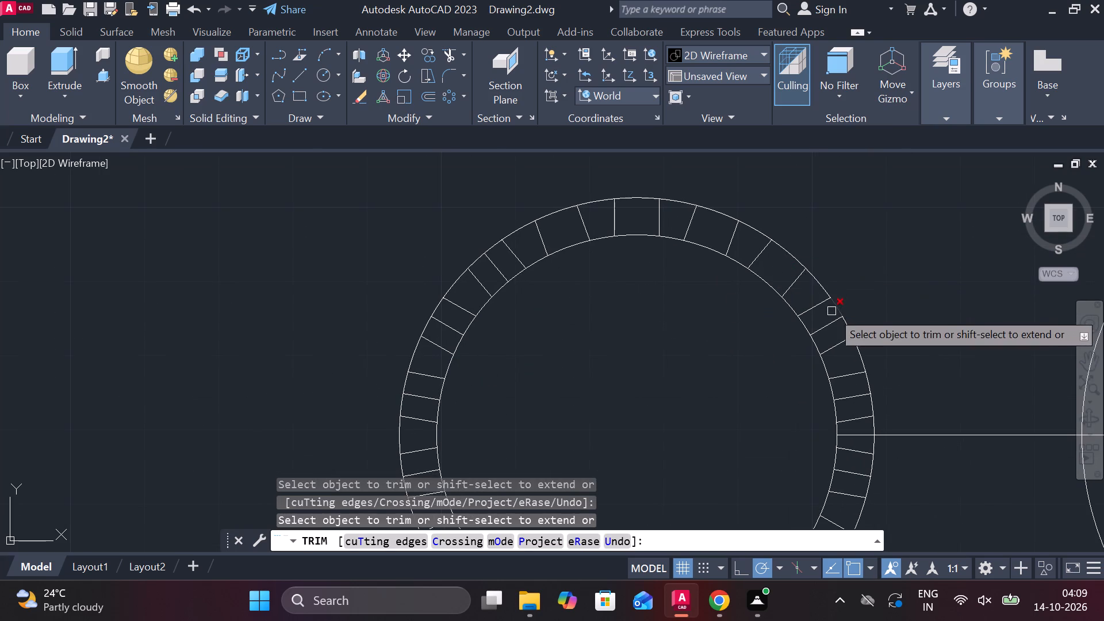
middle_click_drag(874, 330, 846, 277)
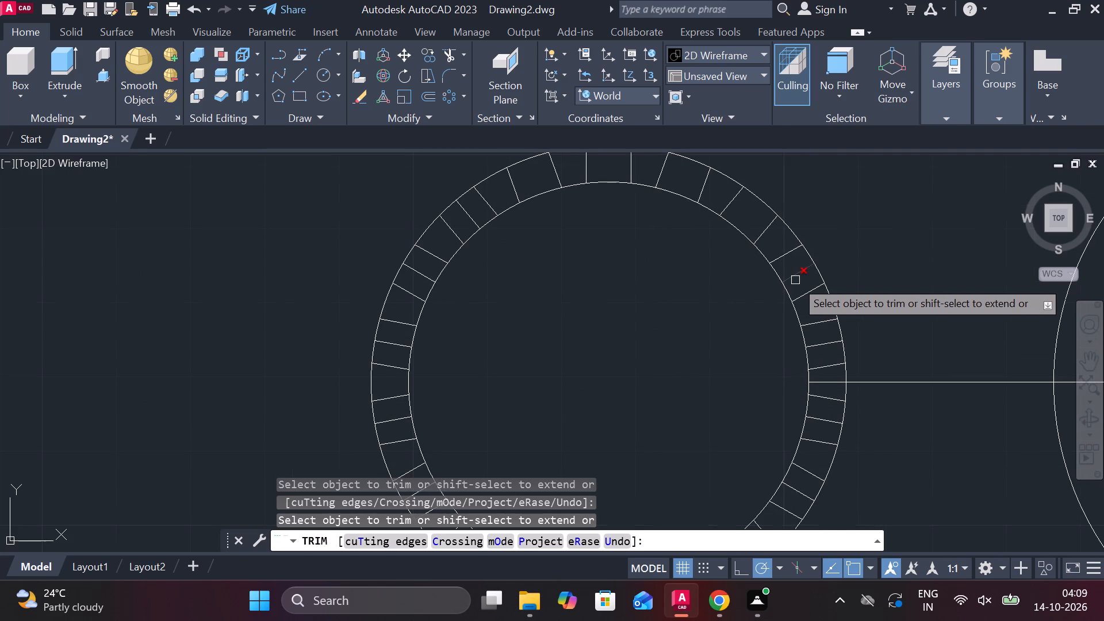
left_click(795, 280)
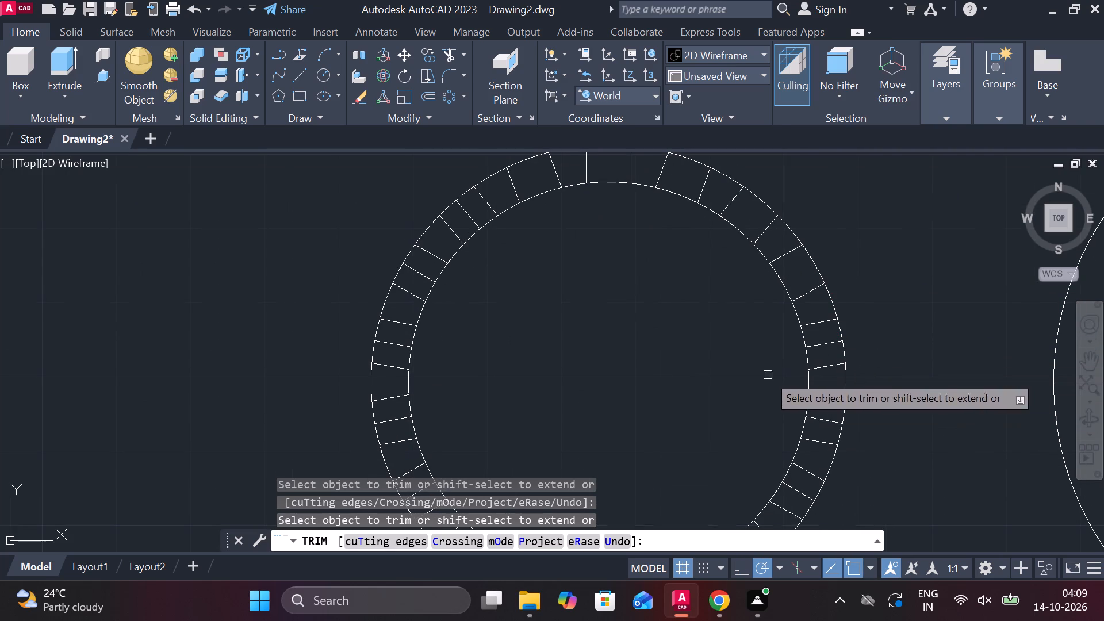
left_click(477, 218)
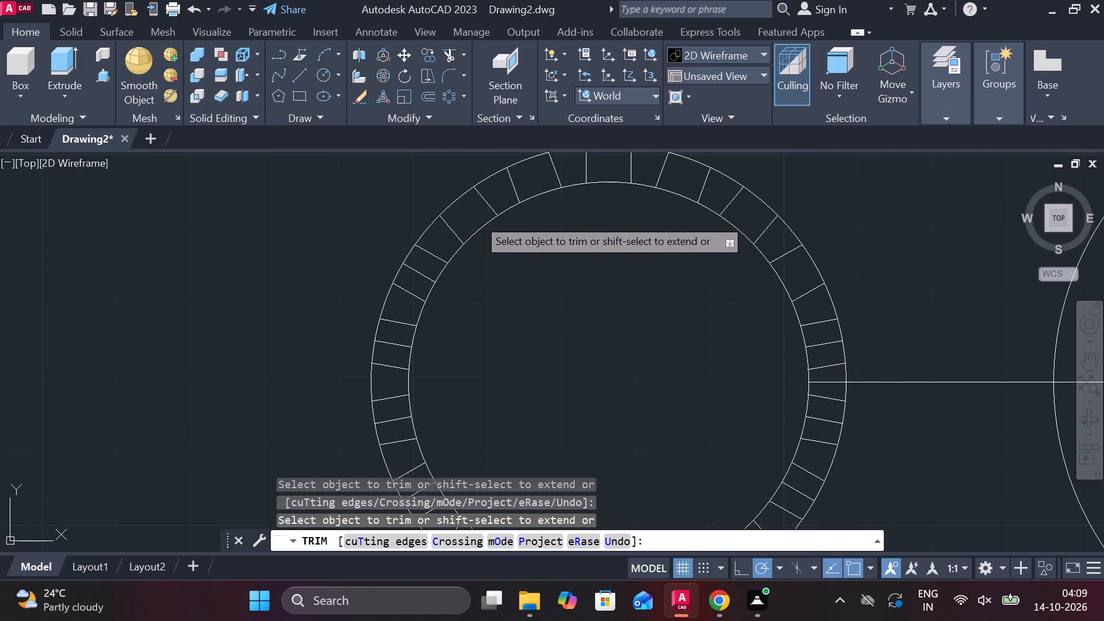
left_click(421, 278)
left_click(401, 344)
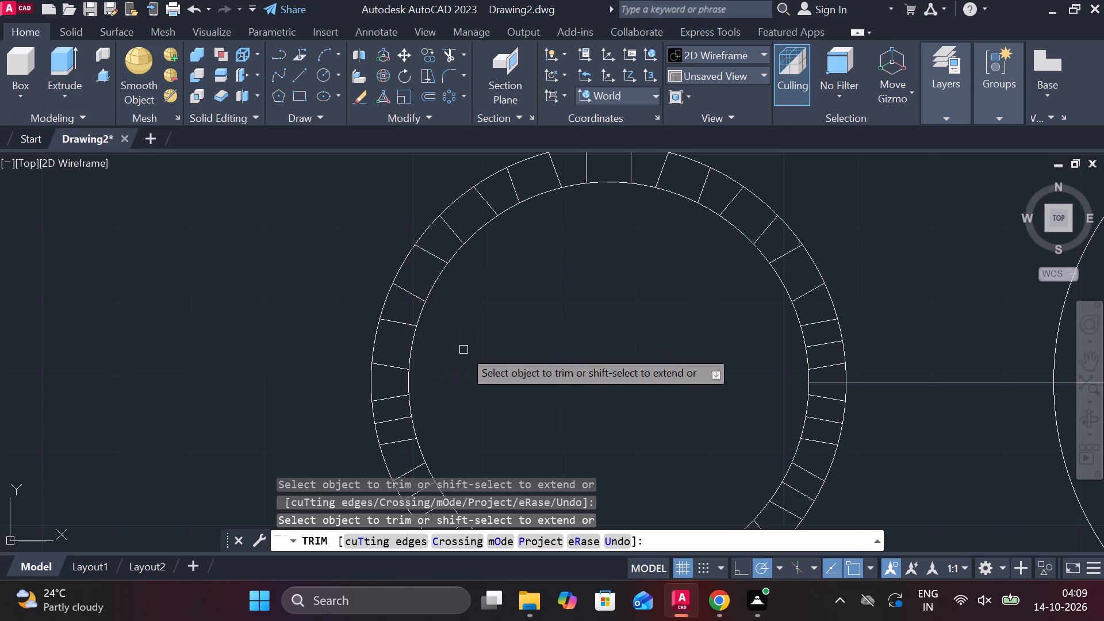
Trim away the middle line of each three-line tooth group between the second gear's circles, down the left, along the bottom and lower right.
middle_click_drag(469, 335, 522, 260)
left_click(444, 350)
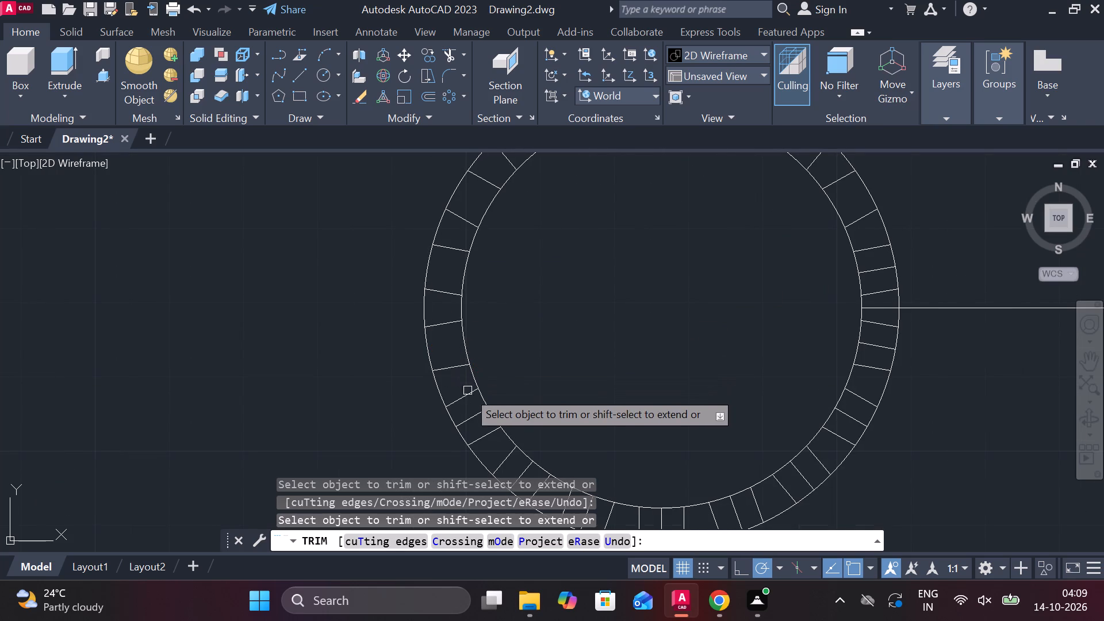
left_click(470, 416)
middle_click_drag(575, 393, 549, 240)
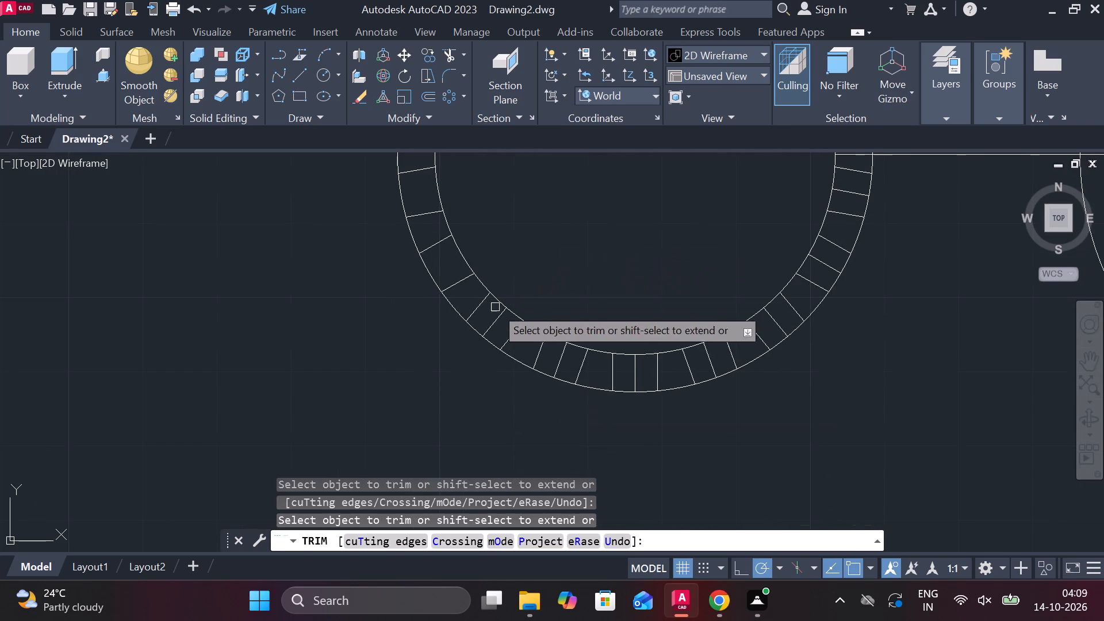
left_click(490, 331)
left_click(554, 361)
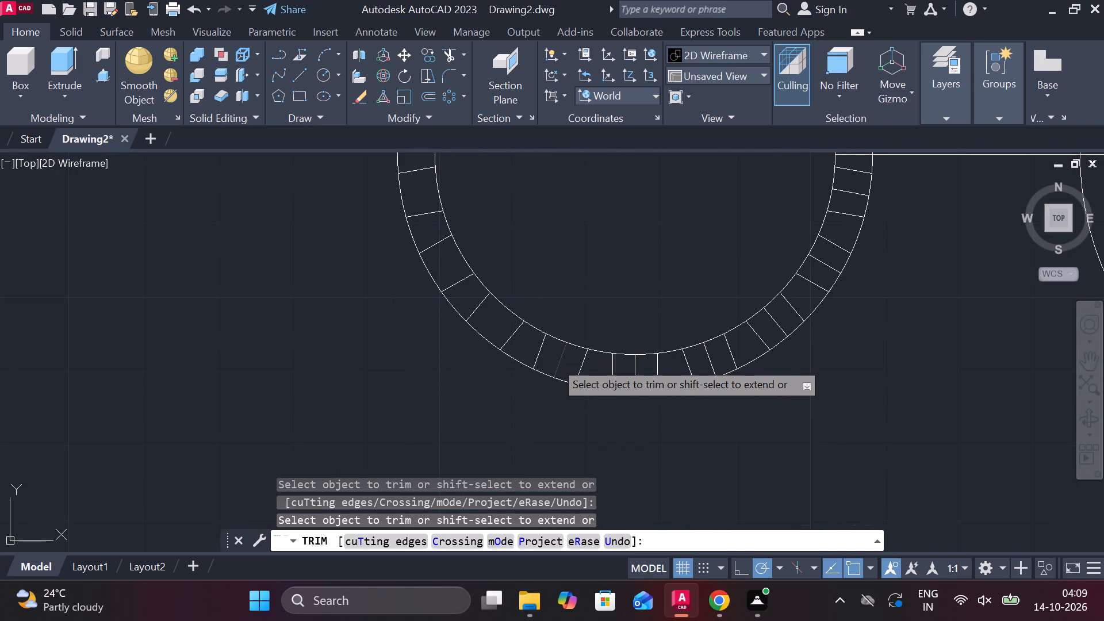
double_click(633, 373)
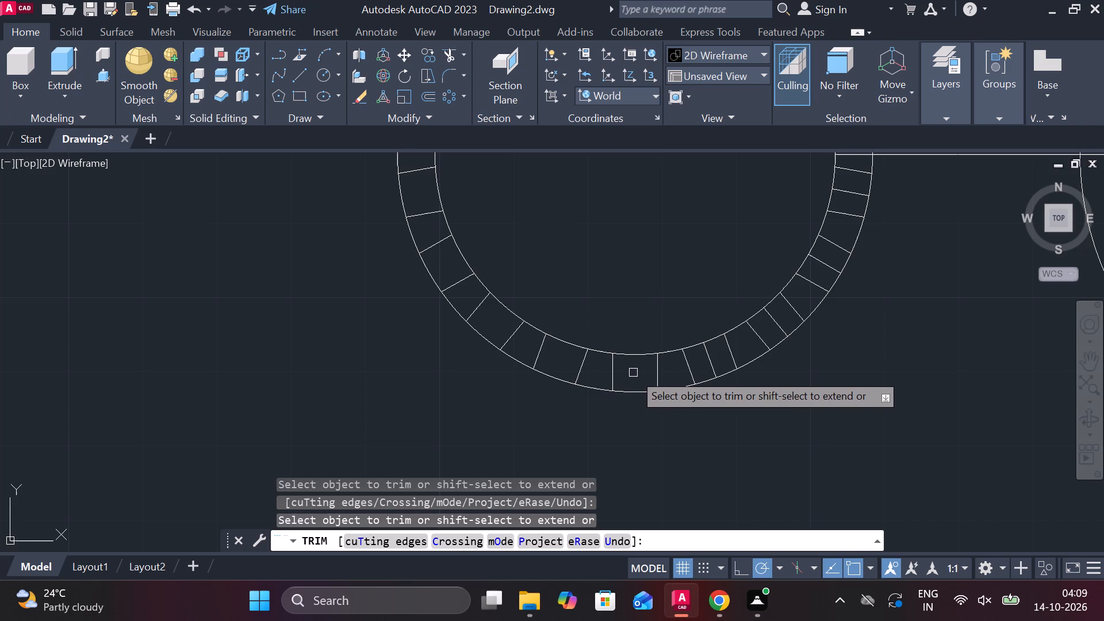
double_click(713, 370)
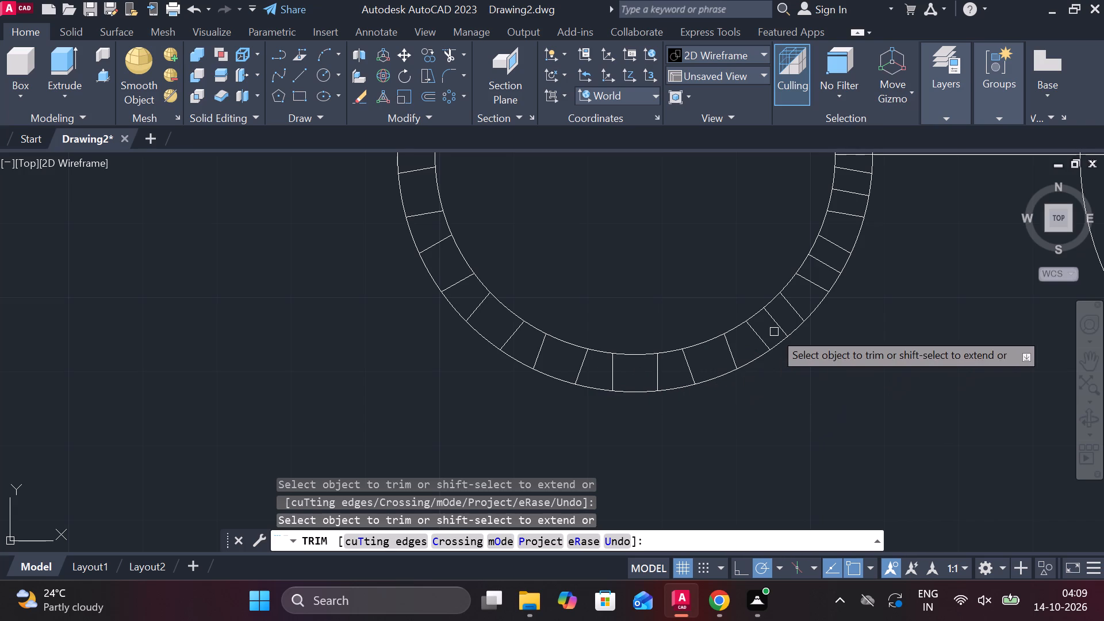
left_click(774, 332)
left_click(779, 328)
left_click(780, 328)
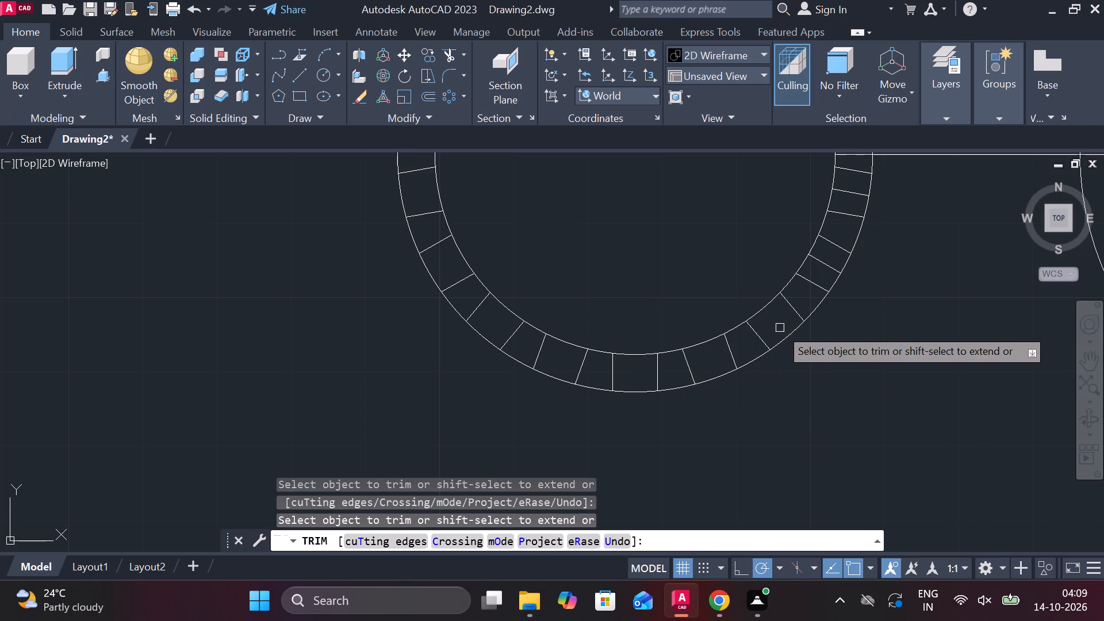
left_click(825, 270)
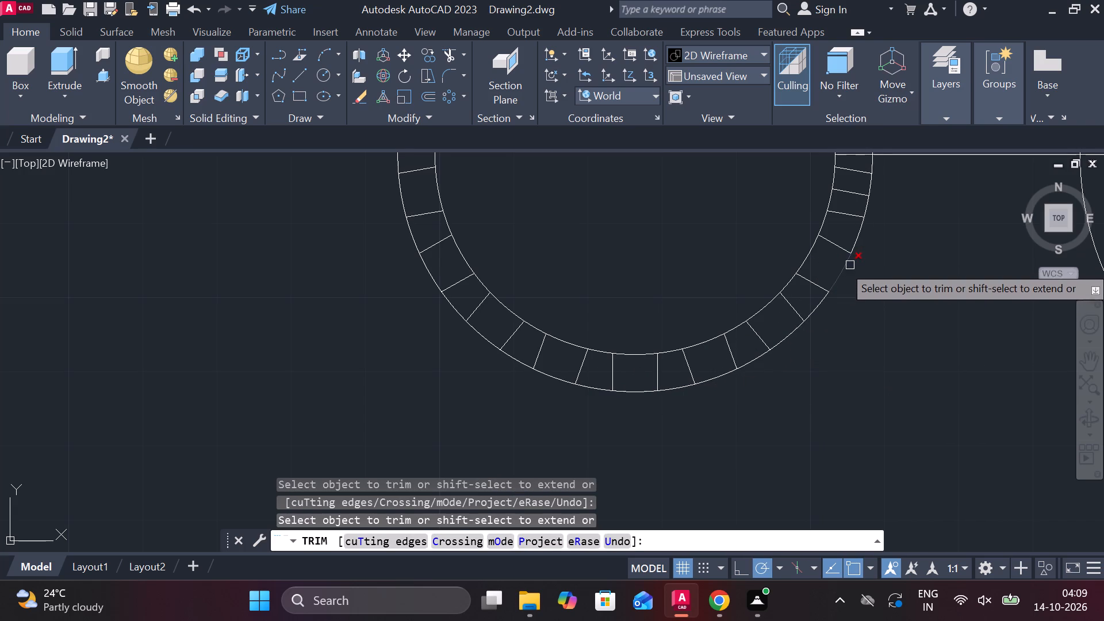
Trim surplus tooth lines between the second gear's circles on its right side, just below and above the horizontal centre line.
middle_click(854, 264)
middle_click(856, 264)
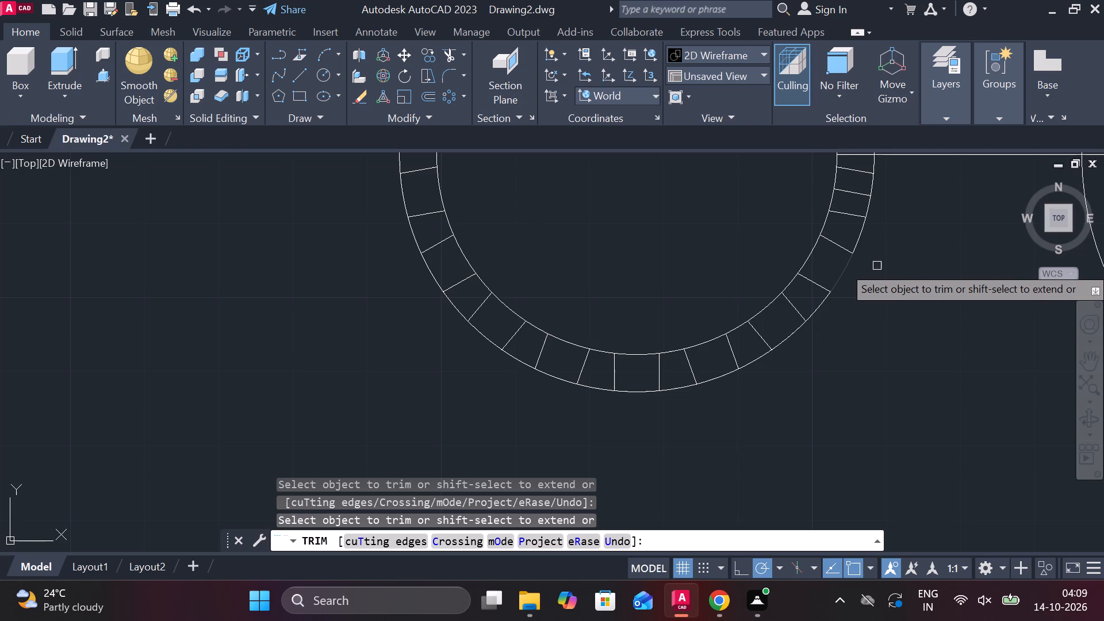
middle_click_drag(855, 269, 796, 329)
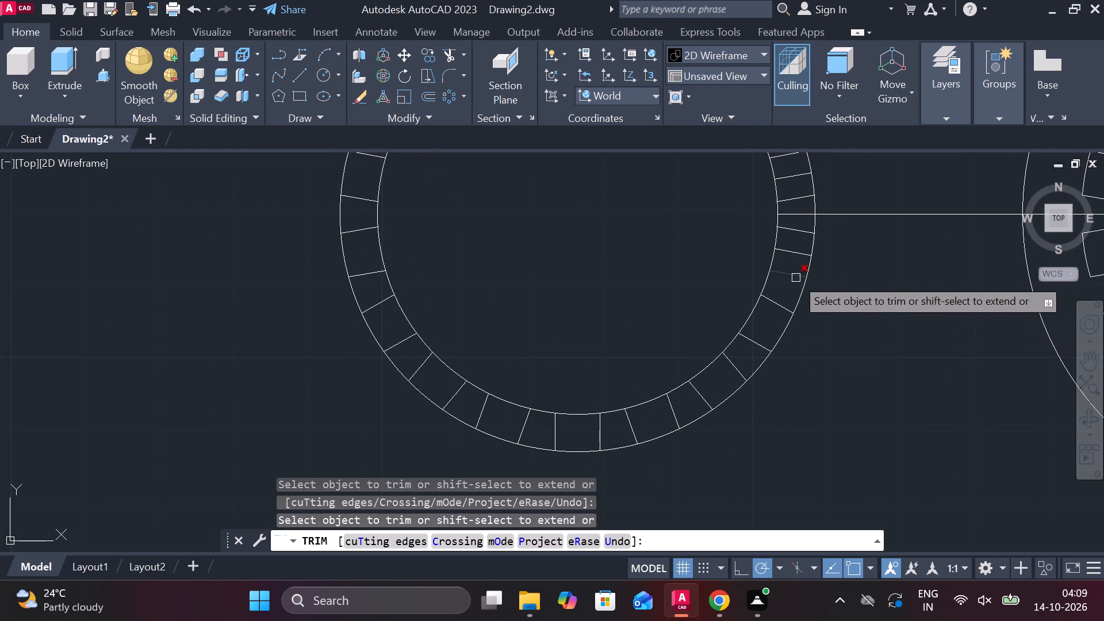
double_click(795, 276)
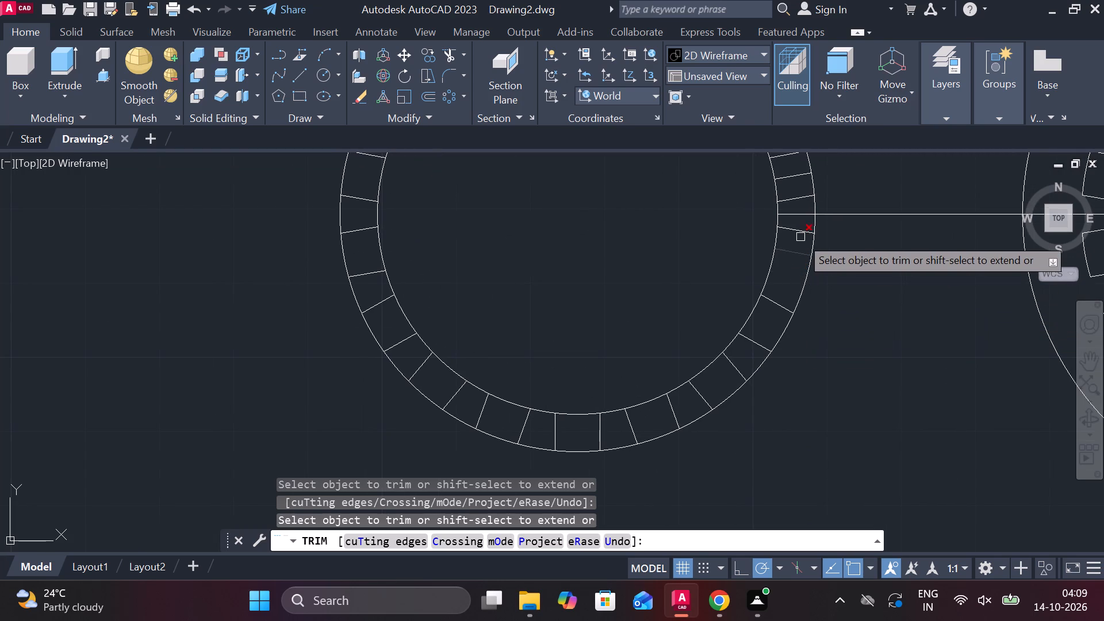
left_click(800, 233)
middle_click_drag(852, 256, 780, 350)
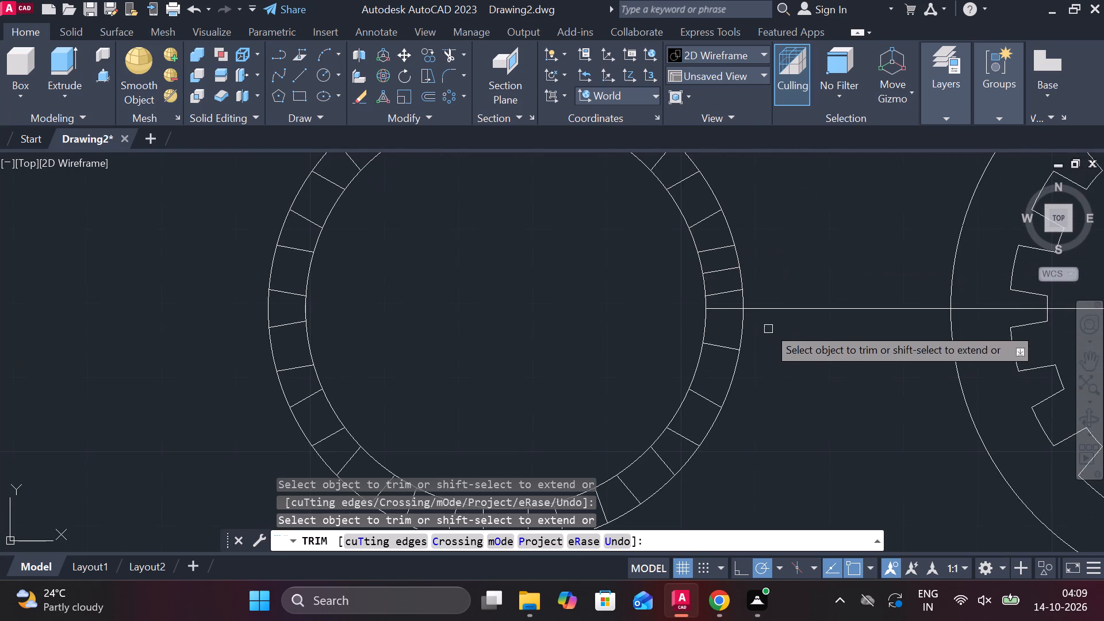
left_click(721, 269)
middle_click_drag(762, 252, 768, 252)
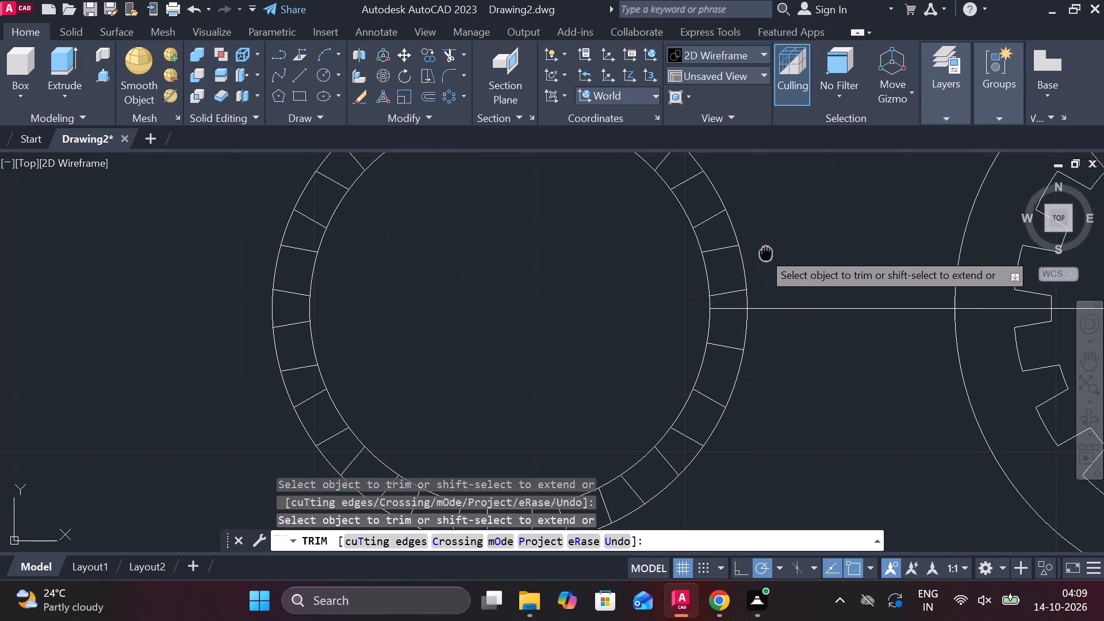
middle_click_drag(768, 252, 770, 283)
key("Escape")
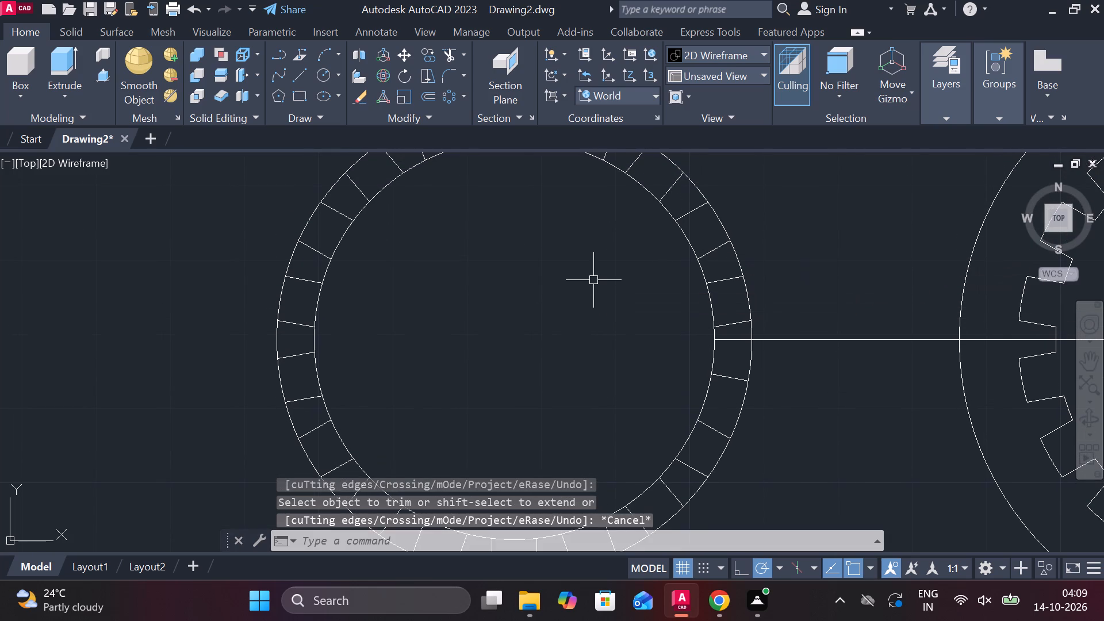
Trim alternate inner and outer circle arcs between the second gear's radial lines, forming the tooth outline clockwise from the top to the upper right.
middle_click_drag(585, 281, 599, 346)
key("space")
middle_click_drag(589, 283, 605, 349)
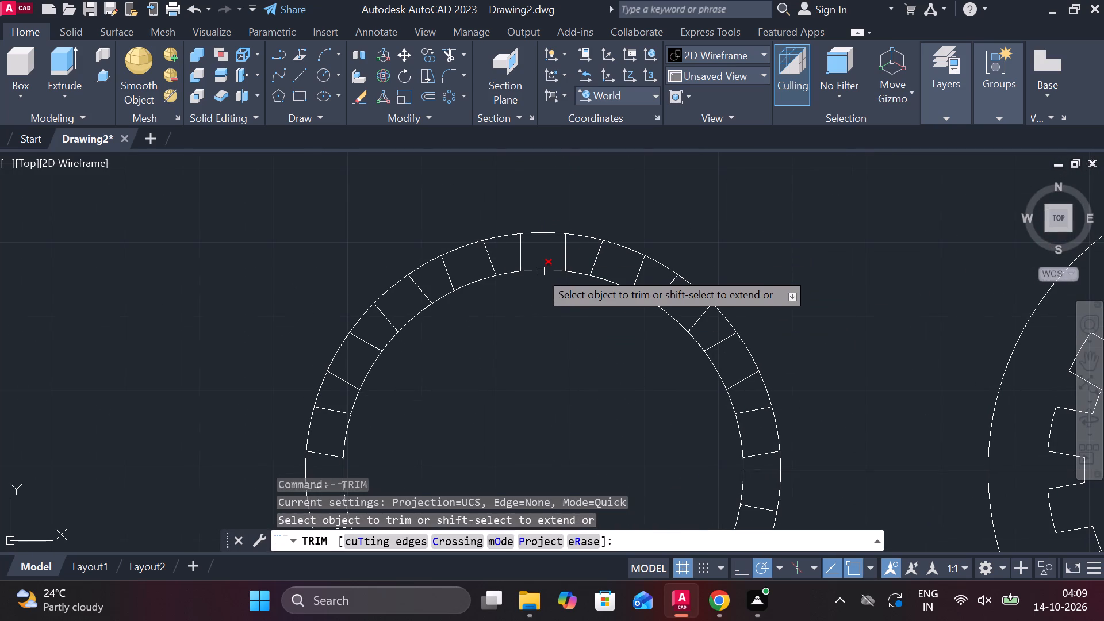
left_click(540, 271)
left_click(581, 237)
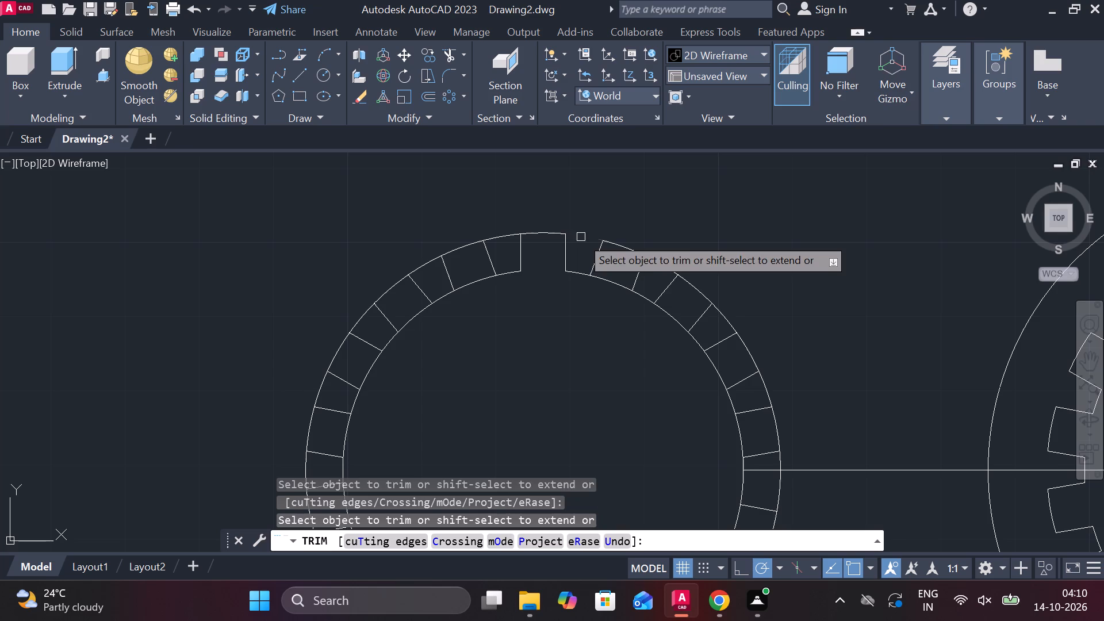
left_click(605, 283)
left_click(665, 269)
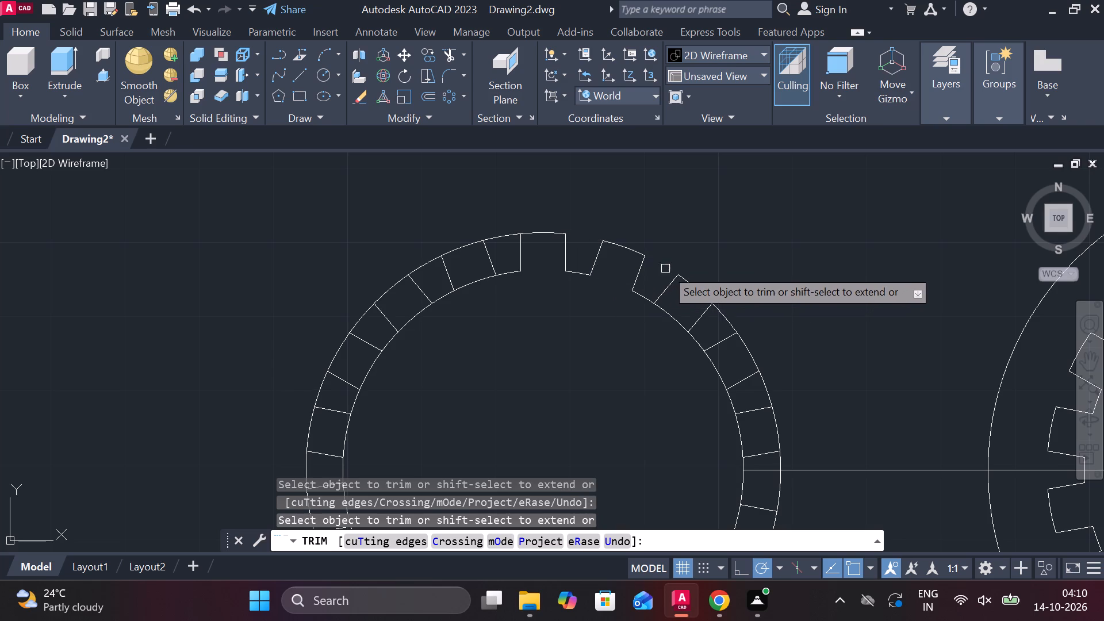
left_click(678, 324)
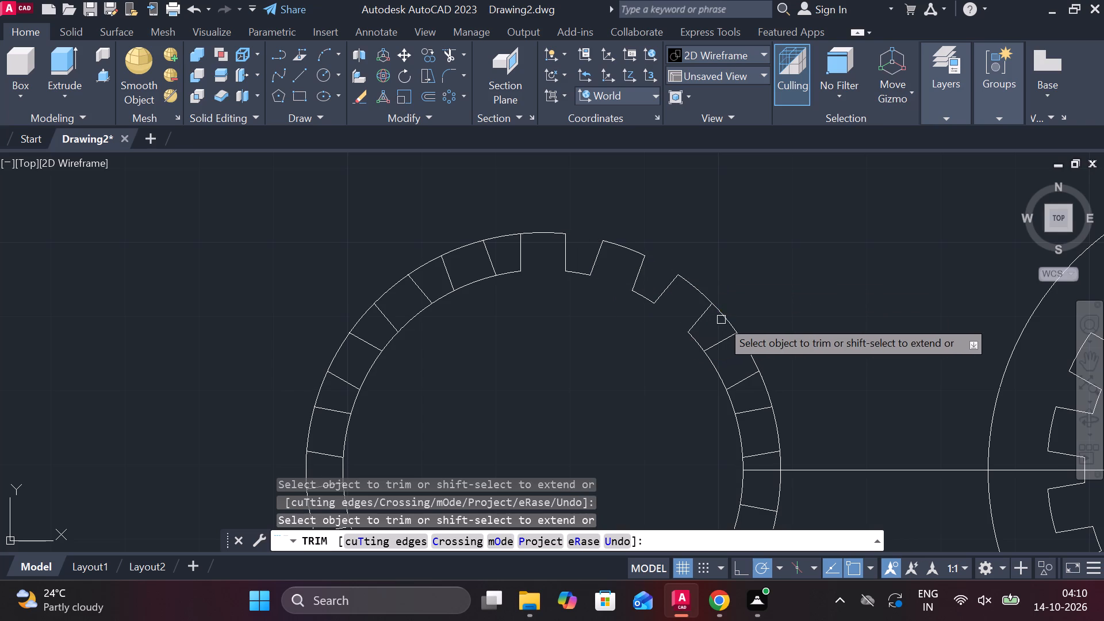
left_click(721, 320)
left_click(722, 374)
left_click(762, 389)
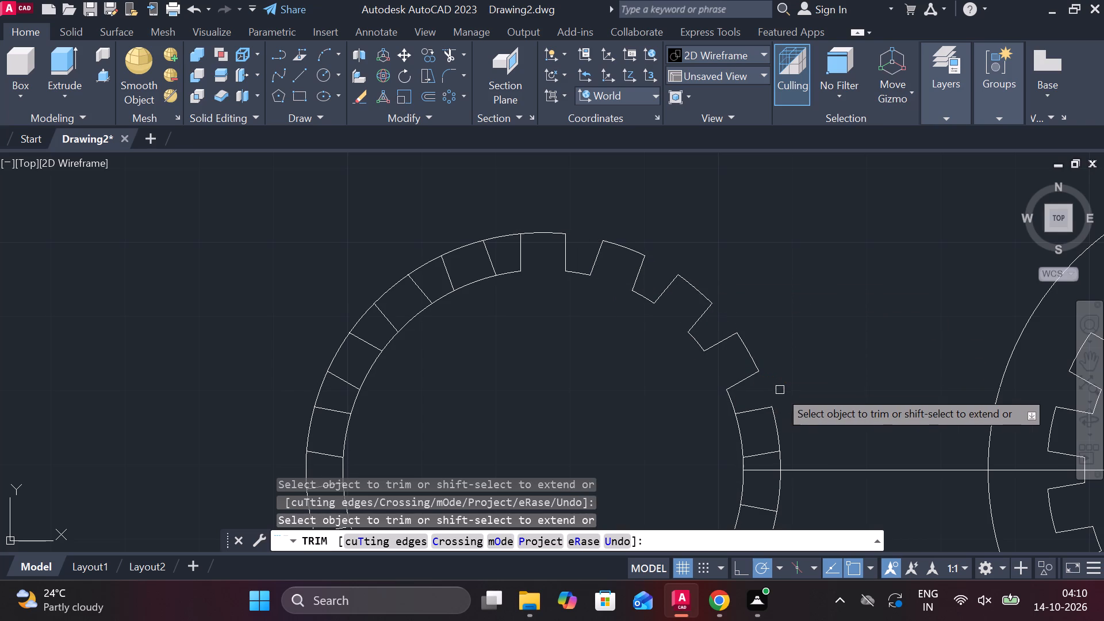
Trim the centre line between the second gear's circles and the surplus inner and outer arcs around it, continuing the tooth outline down the right side.
middle_click_drag(708, 386, 608, 301)
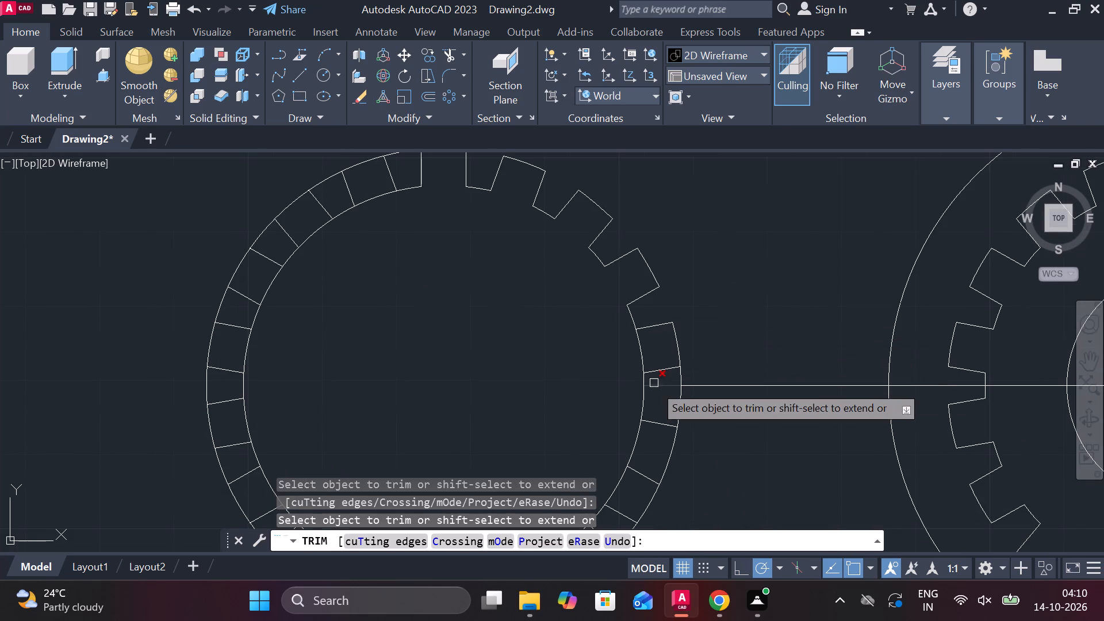
scroll(664, 385, "up", 1)
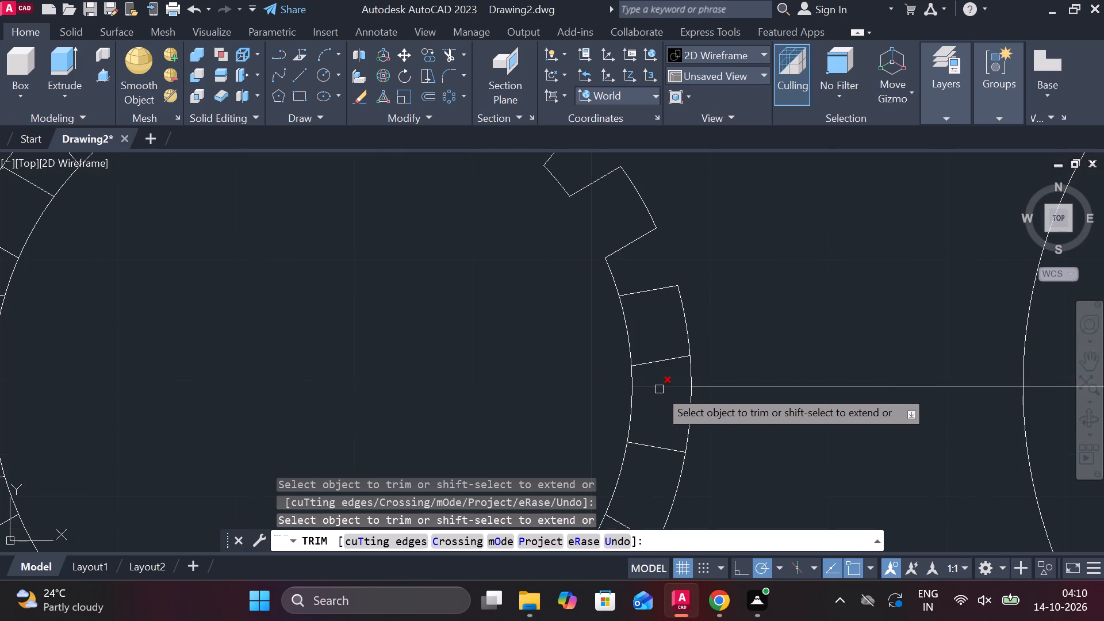
left_click(659, 389)
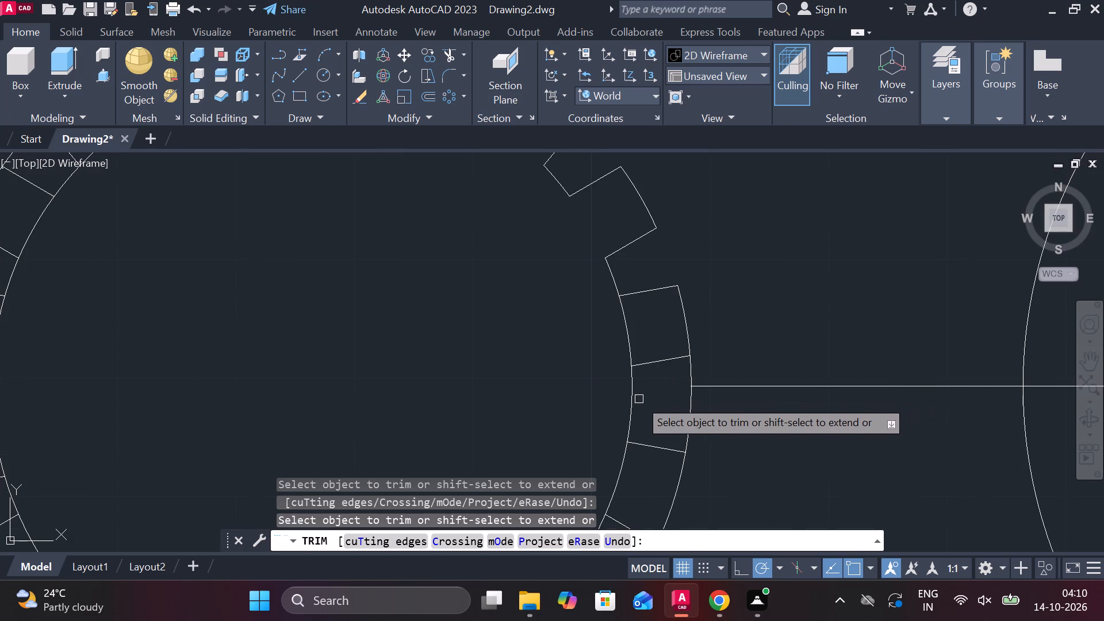
left_click(630, 338)
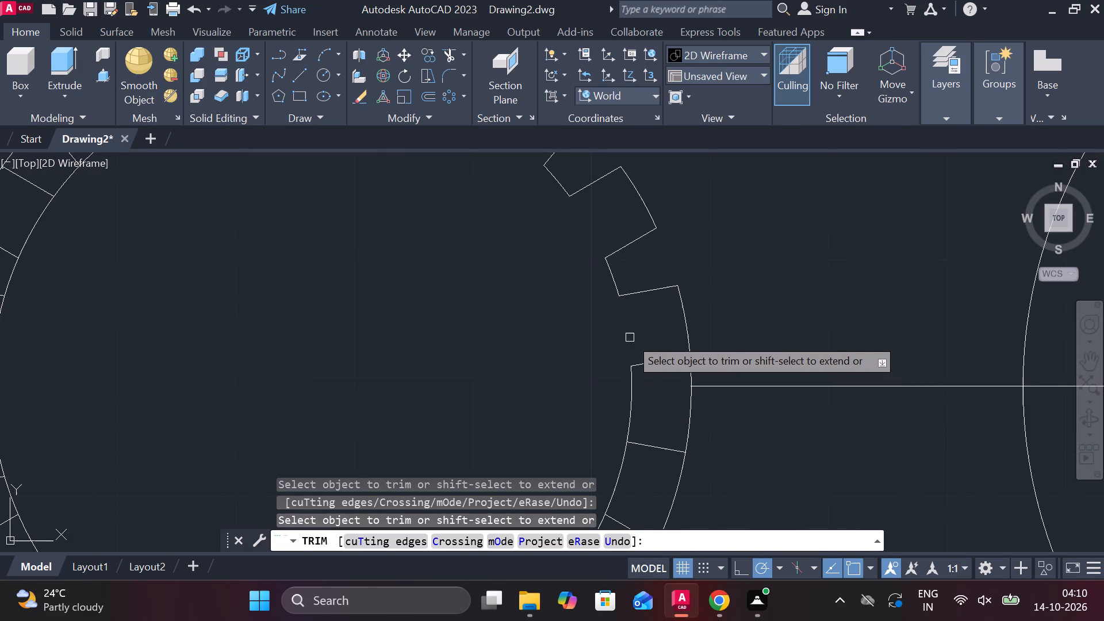
left_click(689, 416)
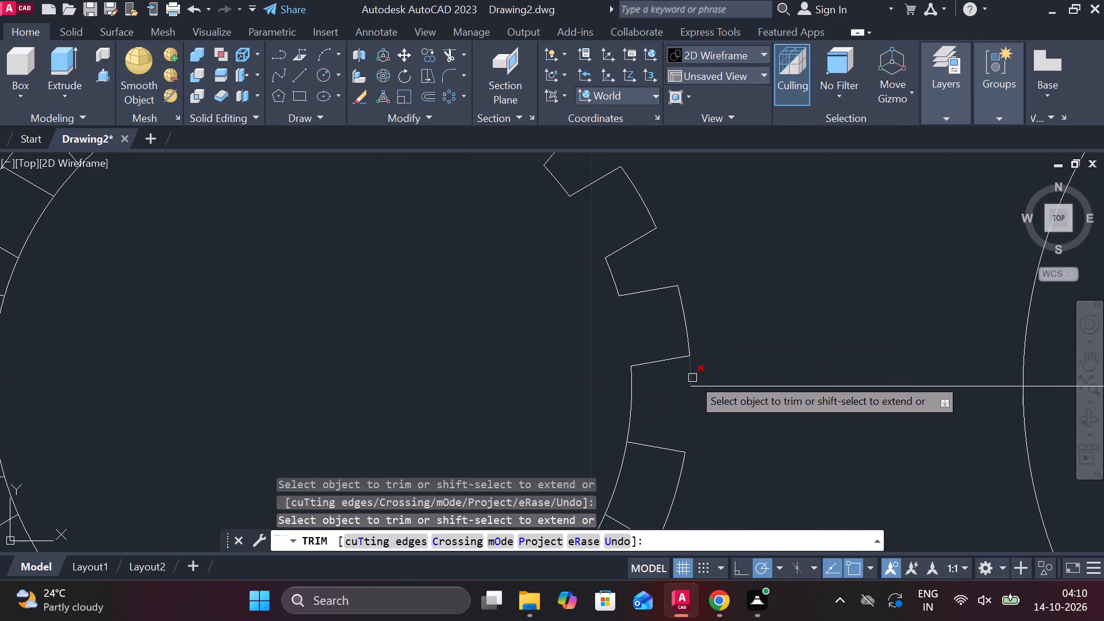
left_click(692, 378)
left_click(619, 476)
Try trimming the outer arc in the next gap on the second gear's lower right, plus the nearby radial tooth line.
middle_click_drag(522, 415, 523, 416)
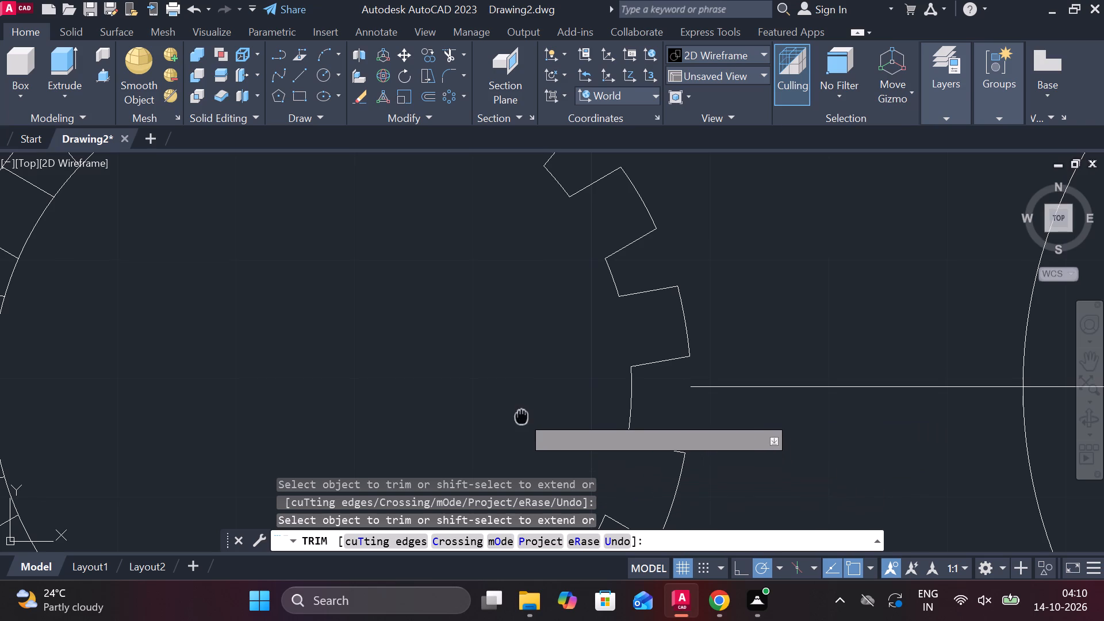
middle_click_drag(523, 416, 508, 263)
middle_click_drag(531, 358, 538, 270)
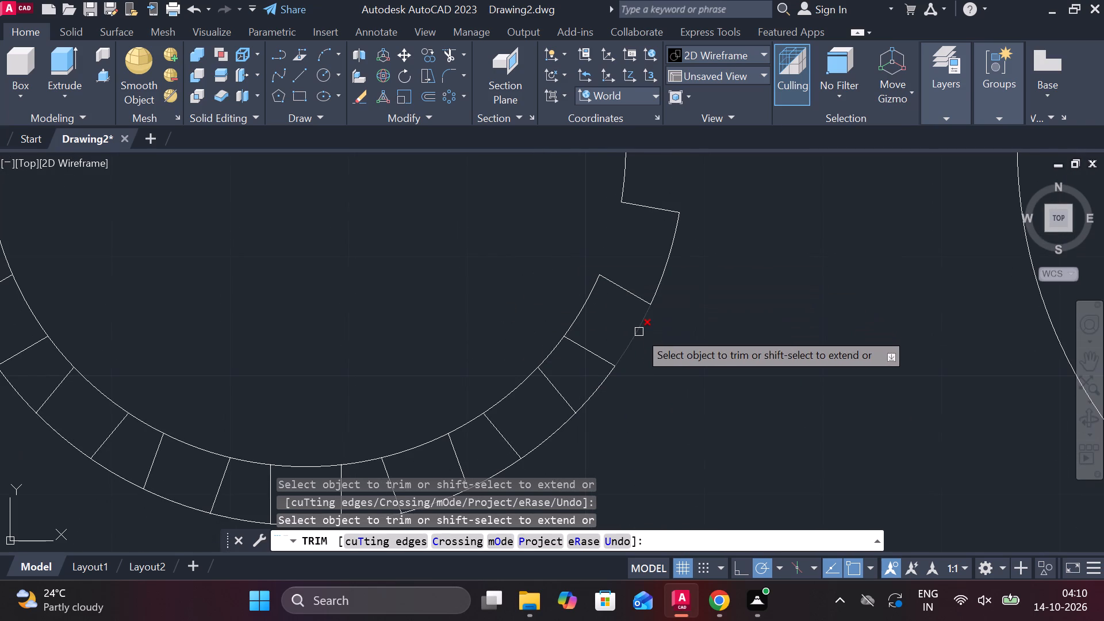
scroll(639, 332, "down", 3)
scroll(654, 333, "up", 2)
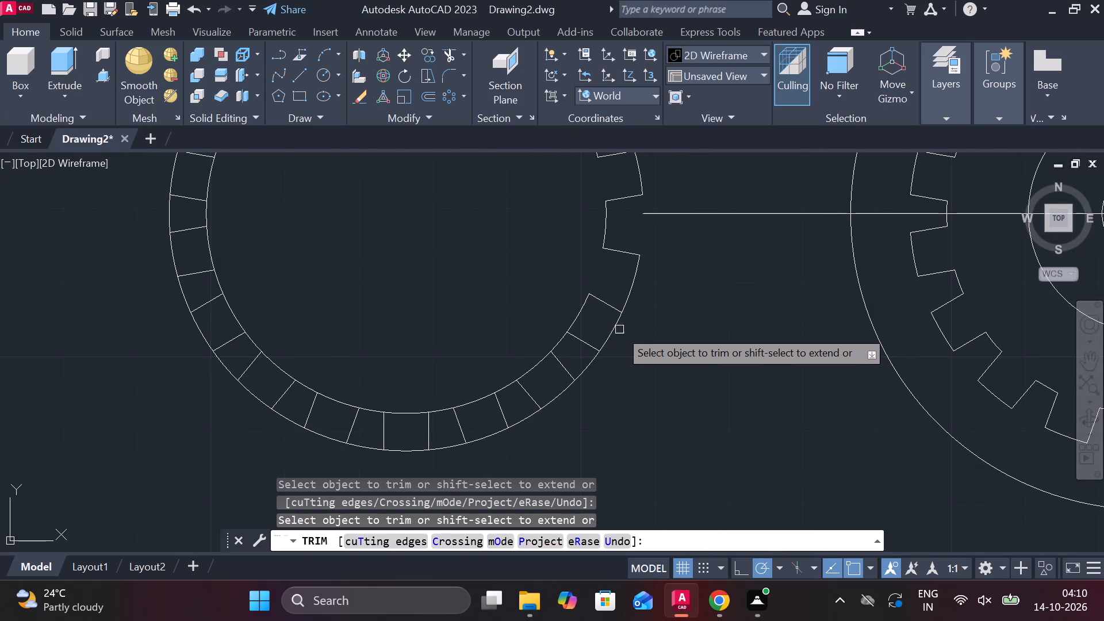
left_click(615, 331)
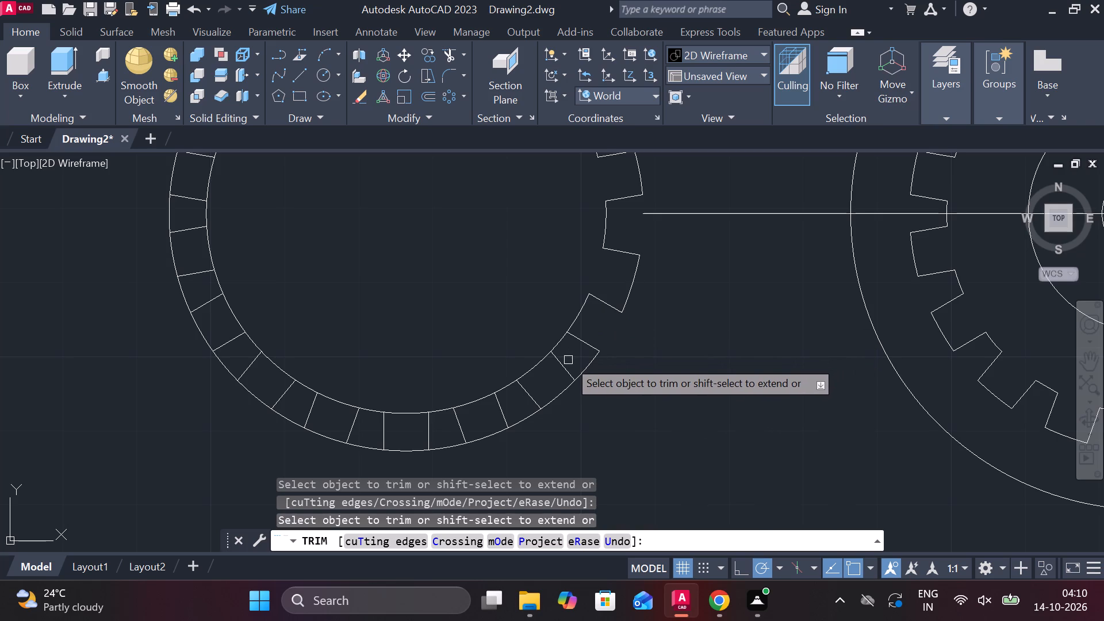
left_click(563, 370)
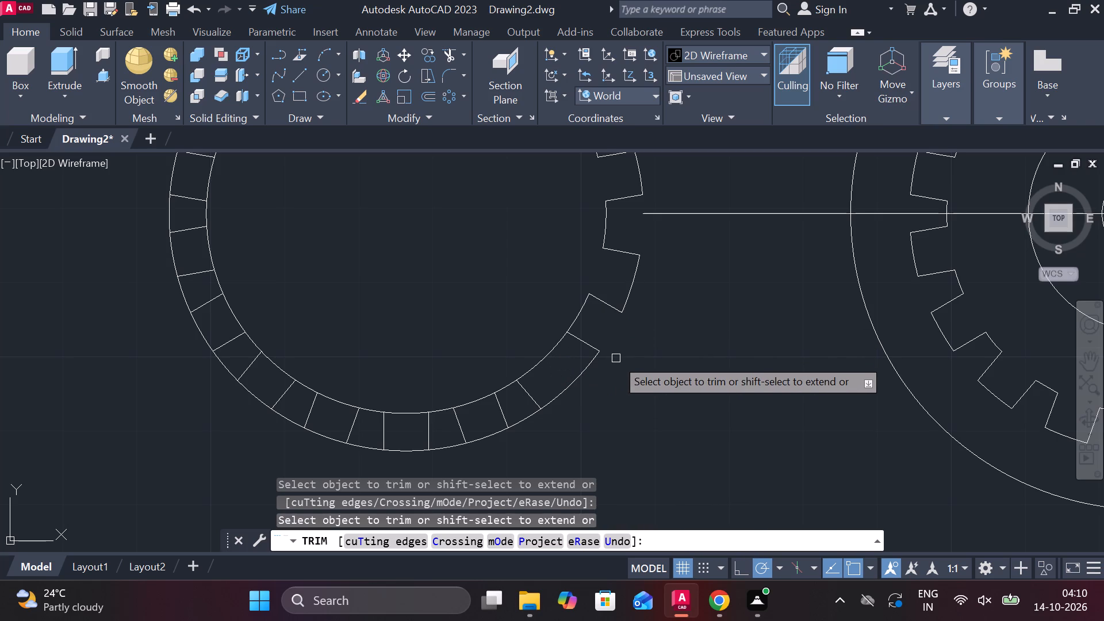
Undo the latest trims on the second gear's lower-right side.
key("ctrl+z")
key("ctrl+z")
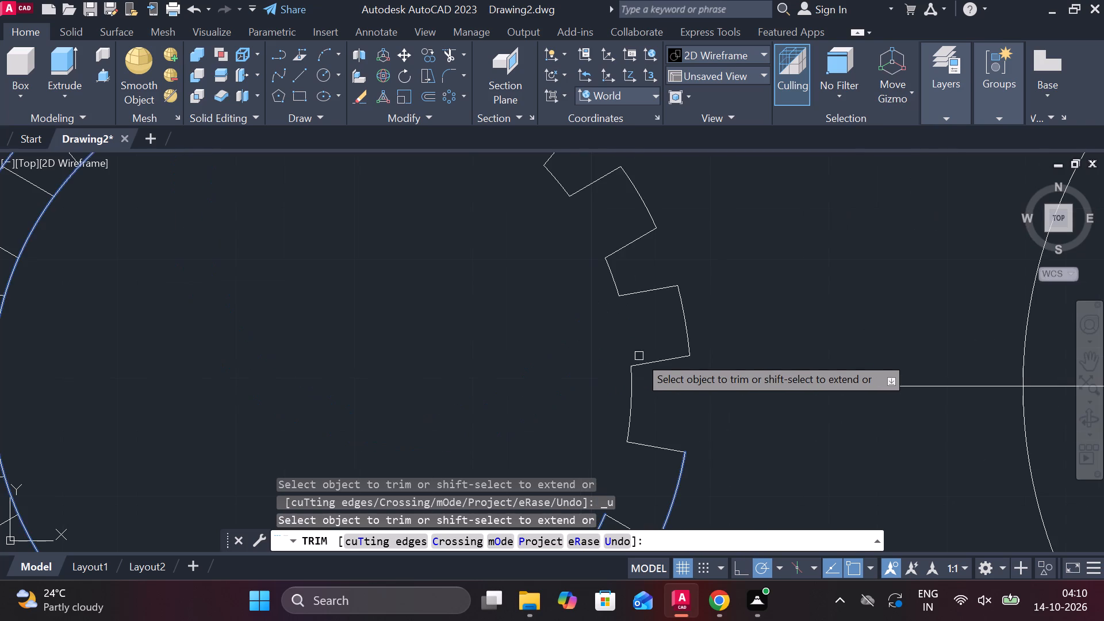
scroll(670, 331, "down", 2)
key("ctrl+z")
Trim alternate outer and inner circle arcs between the second gear's radial lines, forming the tooth outline counterclockwise from the top along the upper left.
scroll(689, 385, "down", 2)
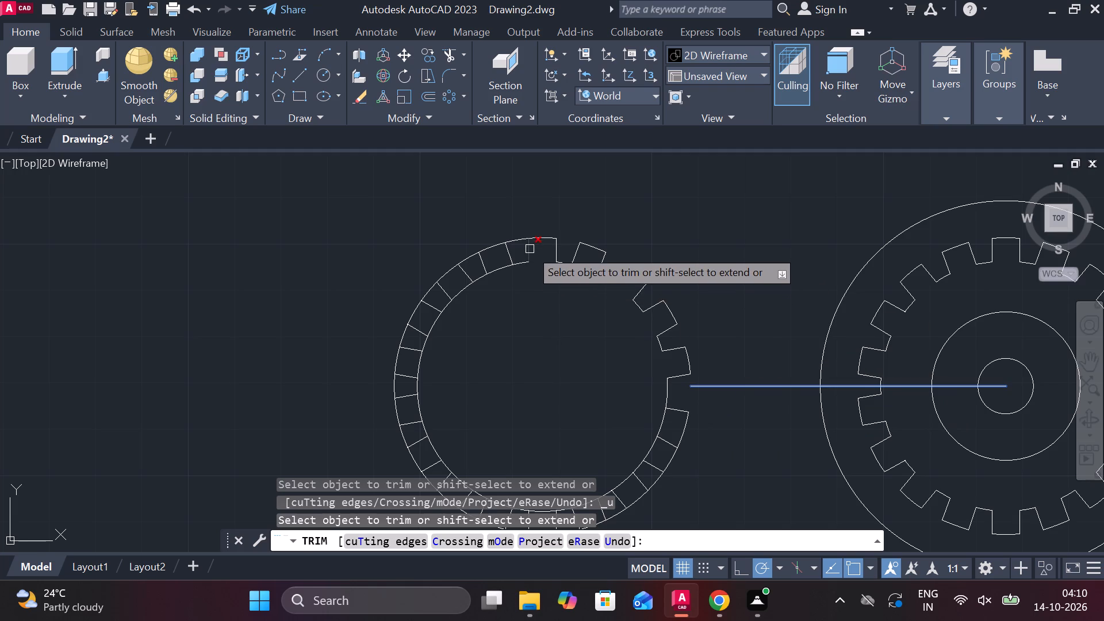
scroll(530, 249, "up", 3)
left_click(472, 214)
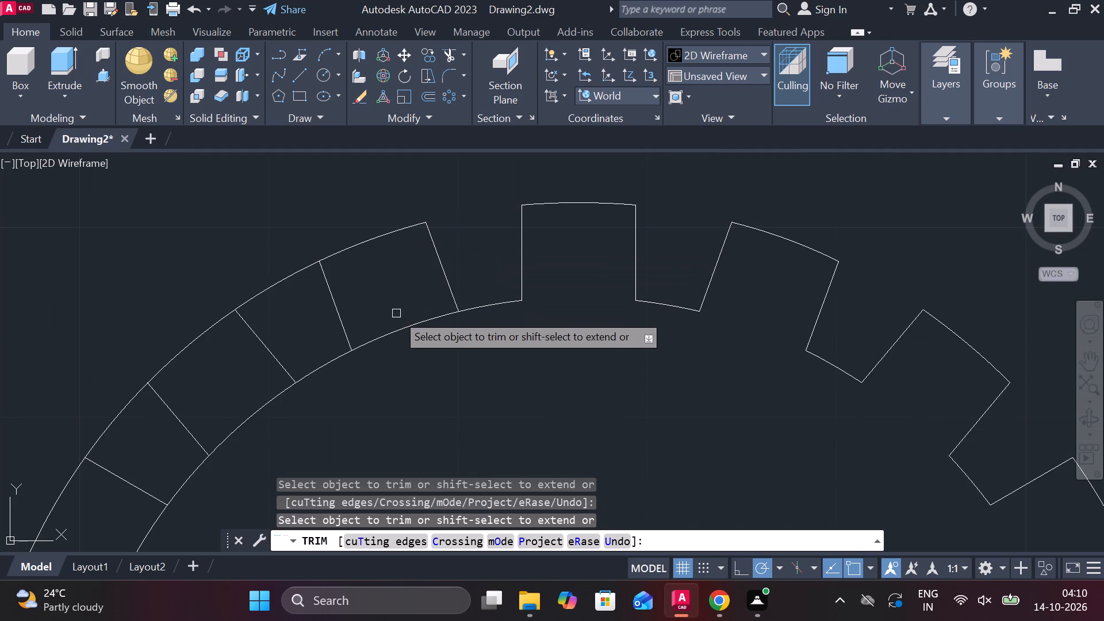
left_click(424, 326)
scroll(474, 366, "down", 1)
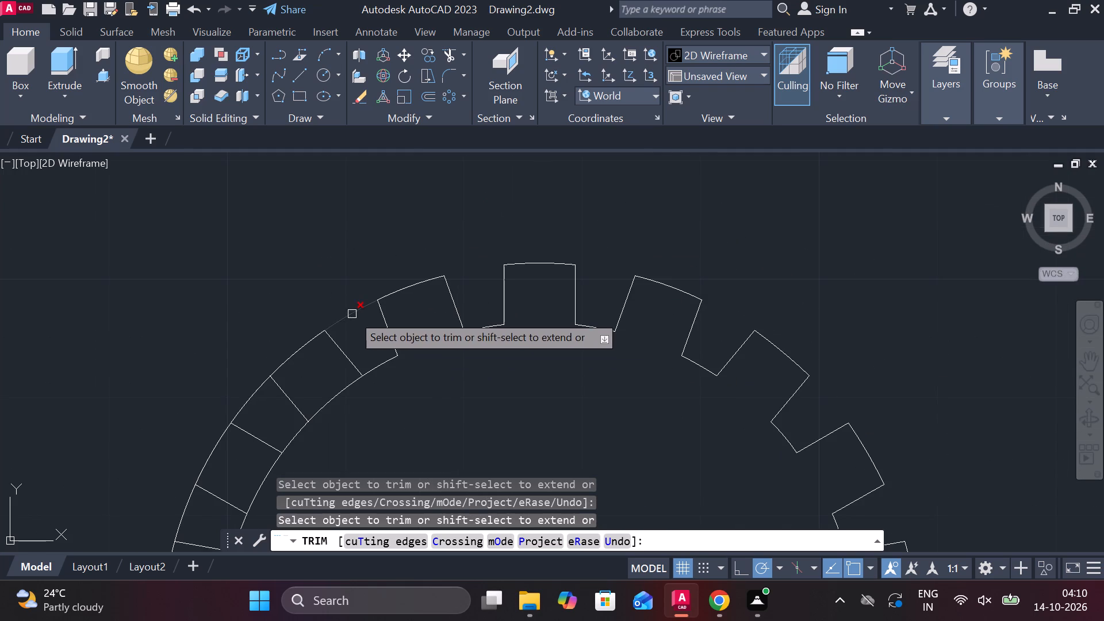
left_click(352, 314)
middle_click_drag(451, 377, 539, 347)
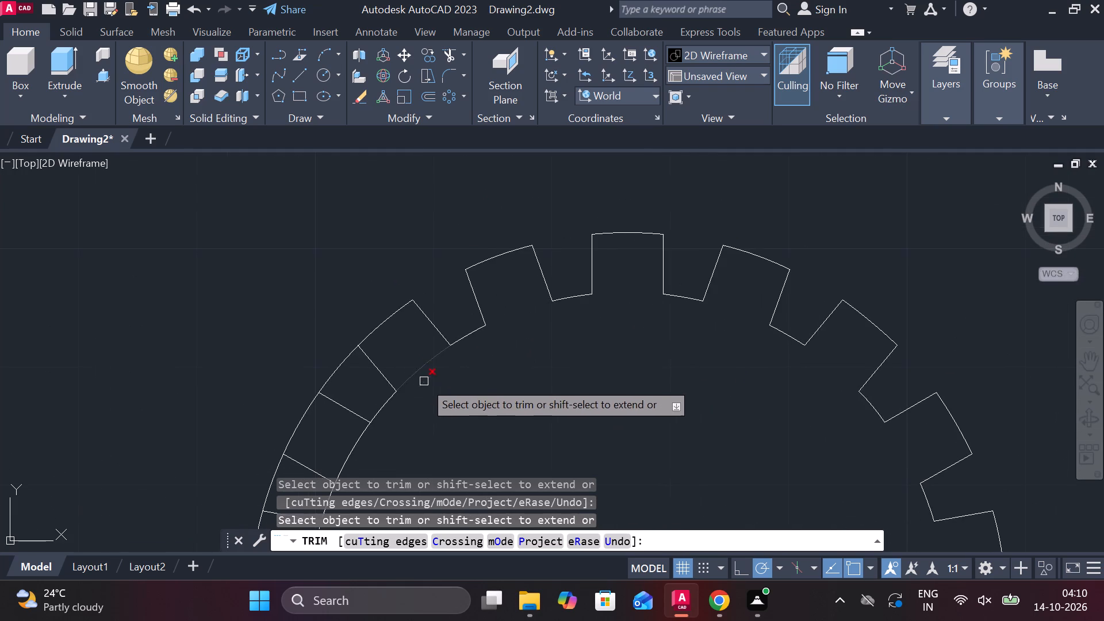
left_click(424, 381)
left_click(409, 360)
middle_click_drag(451, 370, 685, 283)
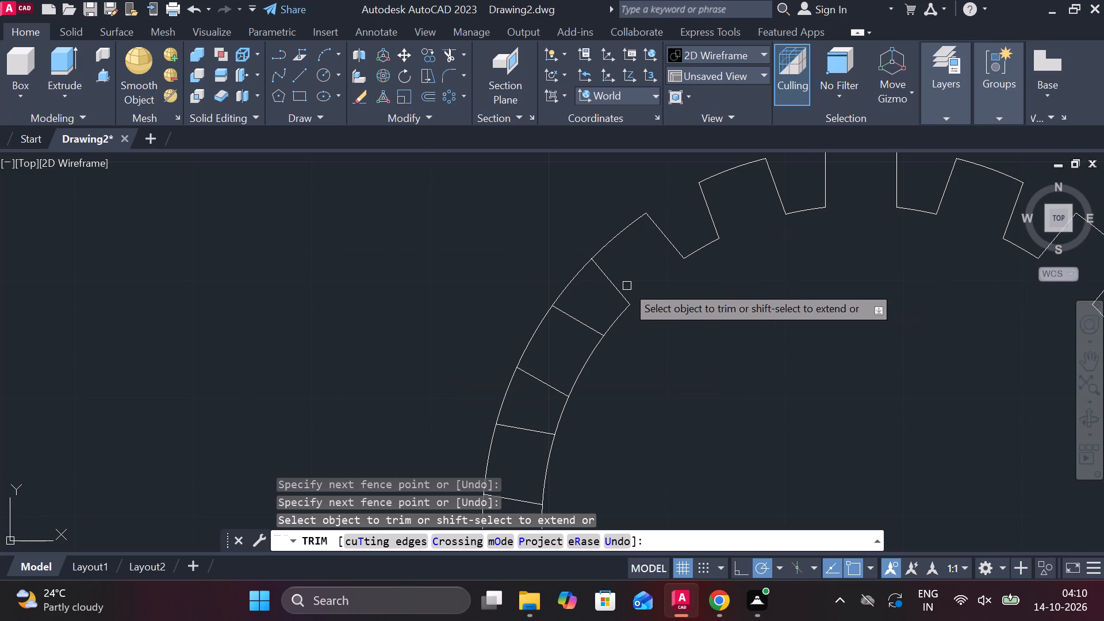
left_click(574, 281)
left_click(574, 377)
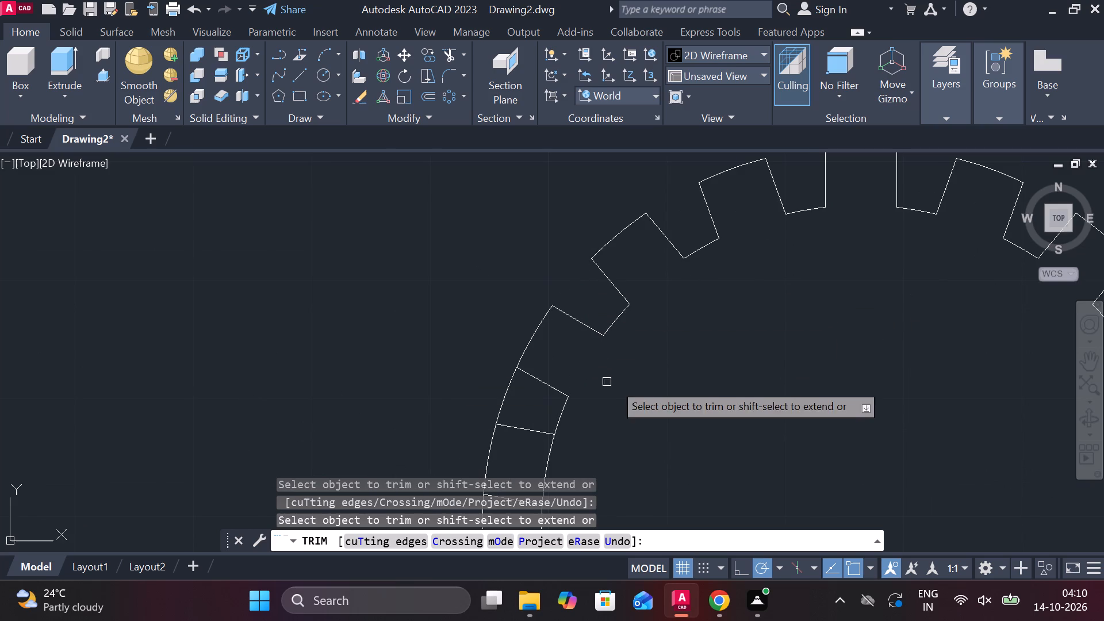
Trim the alternate outer and inner arcs down the second gear's left side, continuing the tooth outline to the lower left.
scroll(628, 388, "down", 2)
middle_click_drag(638, 402, 637, 332)
scroll(599, 336, "up", 2)
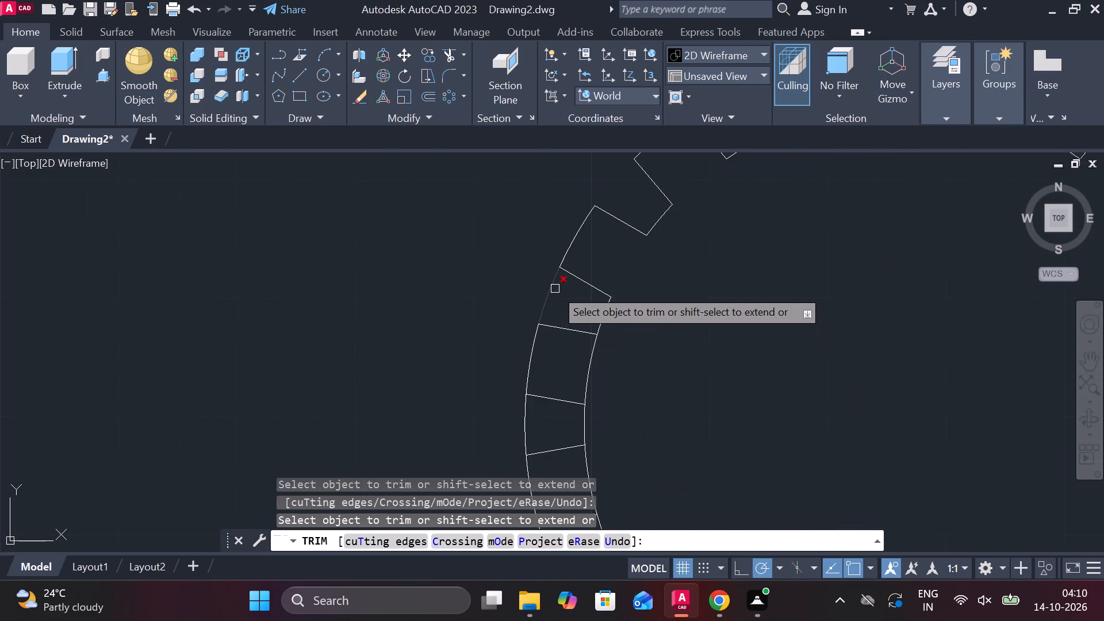
left_click(555, 289)
left_click(589, 378)
middle_click_drag(617, 392, 603, 273)
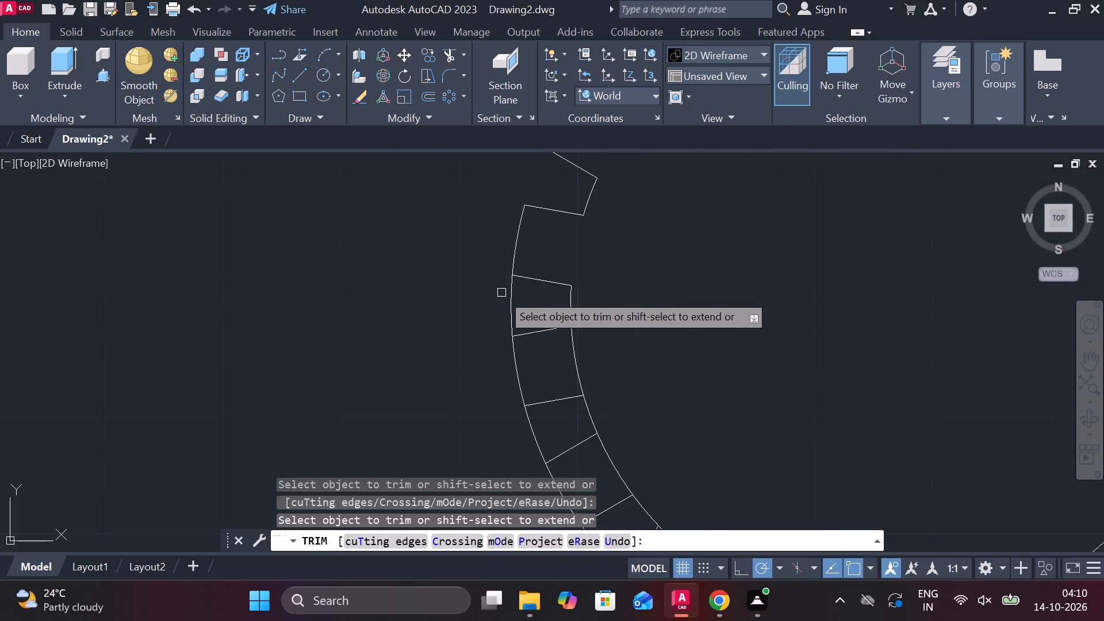
left_click(506, 303)
left_click(513, 304)
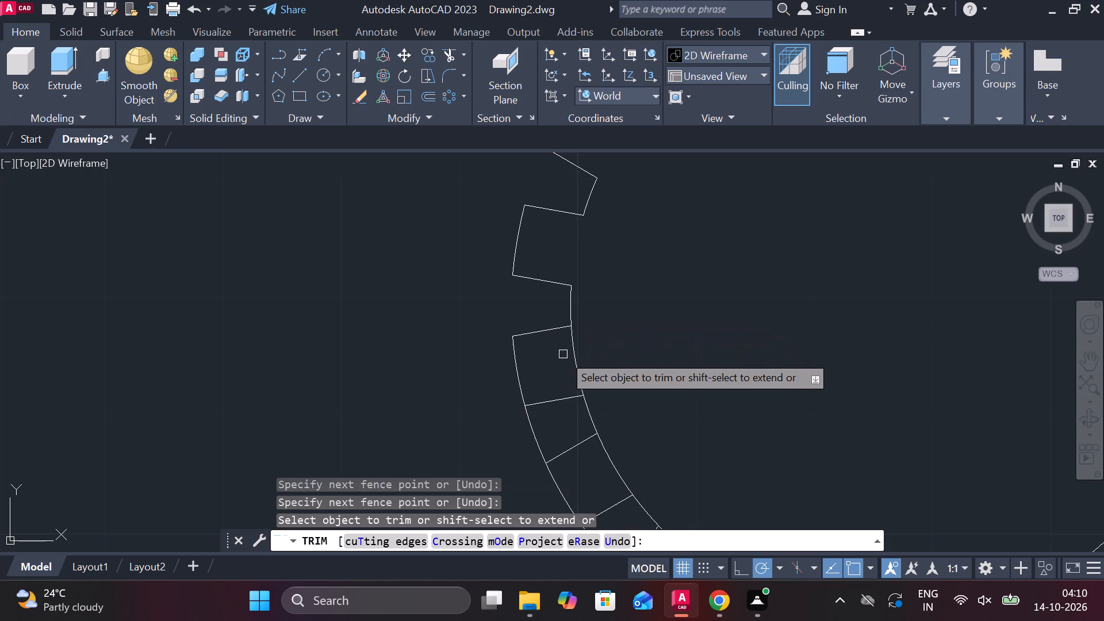
left_click(573, 356)
middle_click_drag(629, 371, 578, 227)
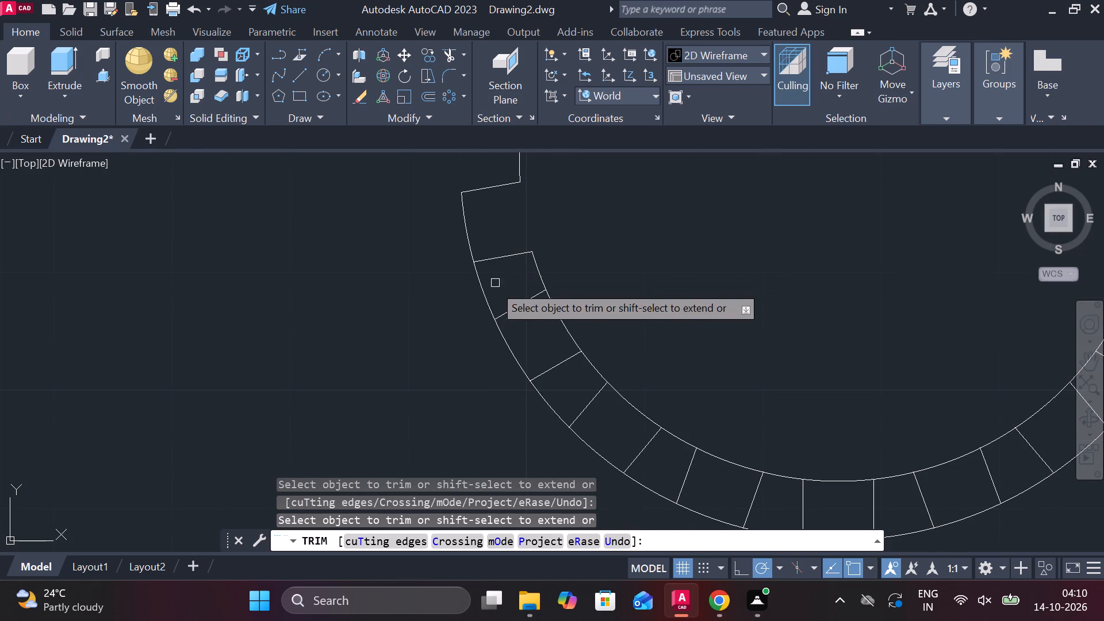
left_click(485, 293)
left_click(565, 325)
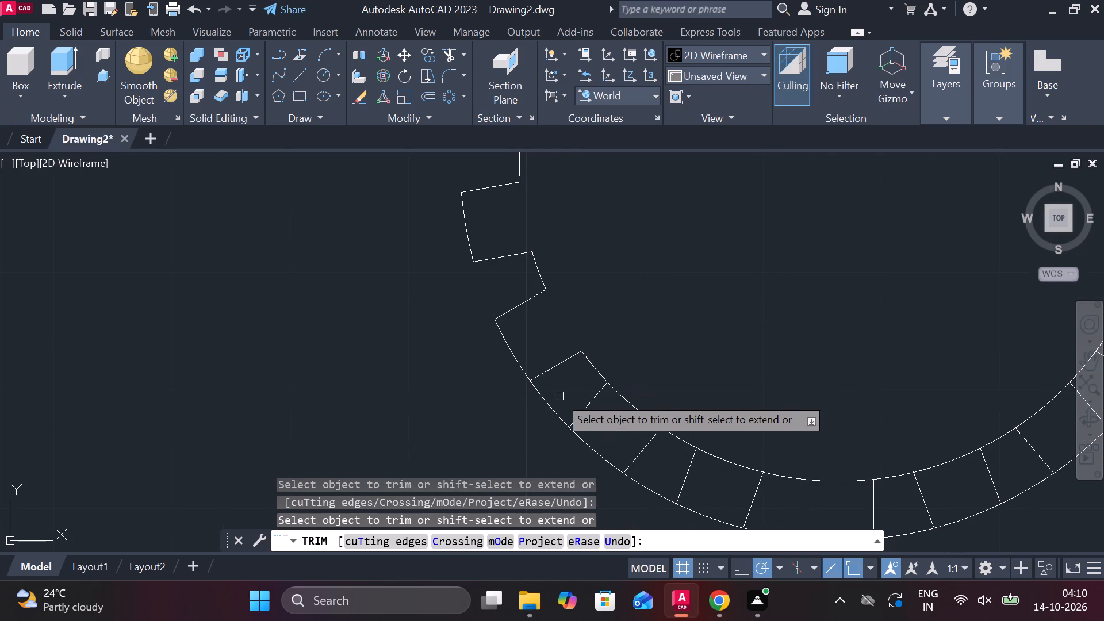
left_click(549, 407)
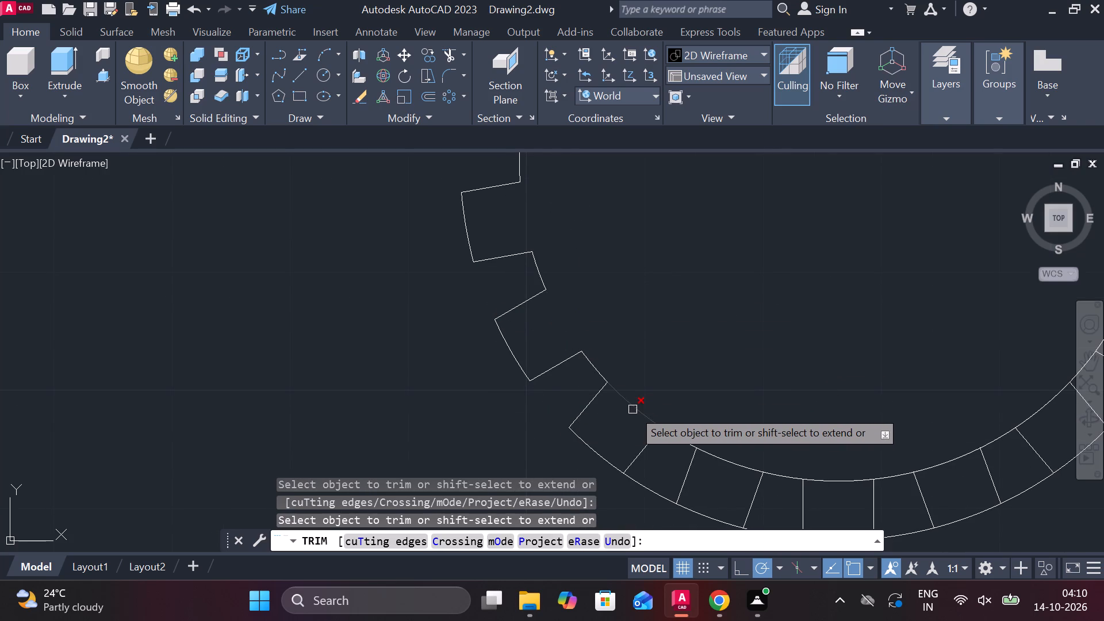
left_click(632, 409)
Trim the alternate outer and inner arcs along the bottom of the second gear, continuing the tooth outline past the bottom tooth.
middle_click_drag(650, 400, 566, 313)
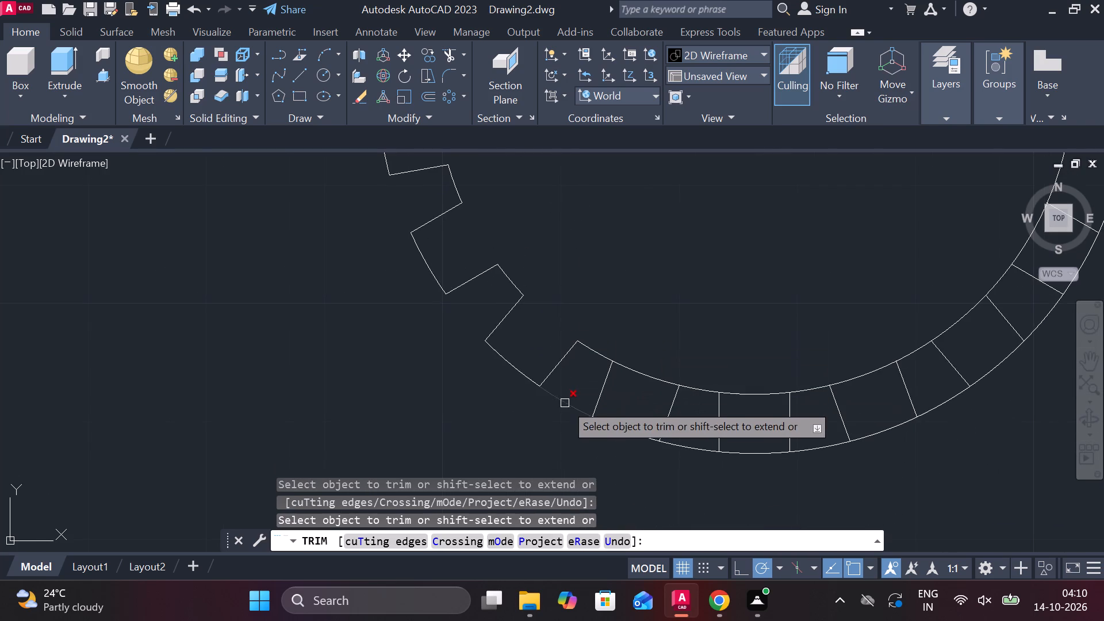
left_click(565, 403)
left_click(642, 379)
middle_click_drag(661, 363, 592, 350)
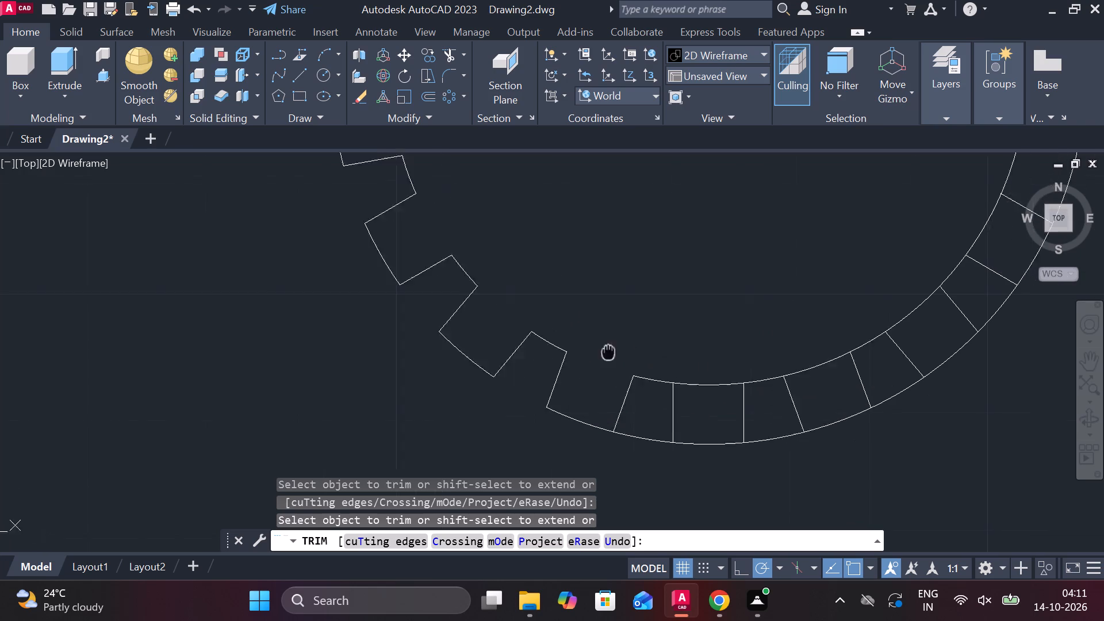
middle_click_drag(592, 350, 568, 343)
left_click(594, 430)
left_click(657, 371)
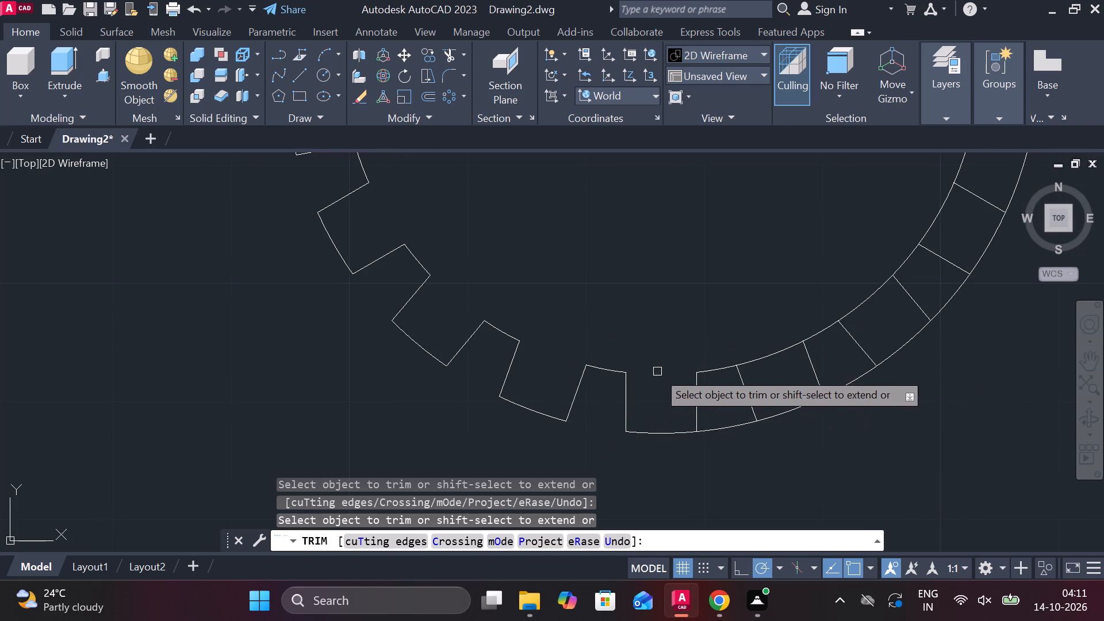
middle_click_drag(697, 352, 527, 367)
left_click(551, 439)
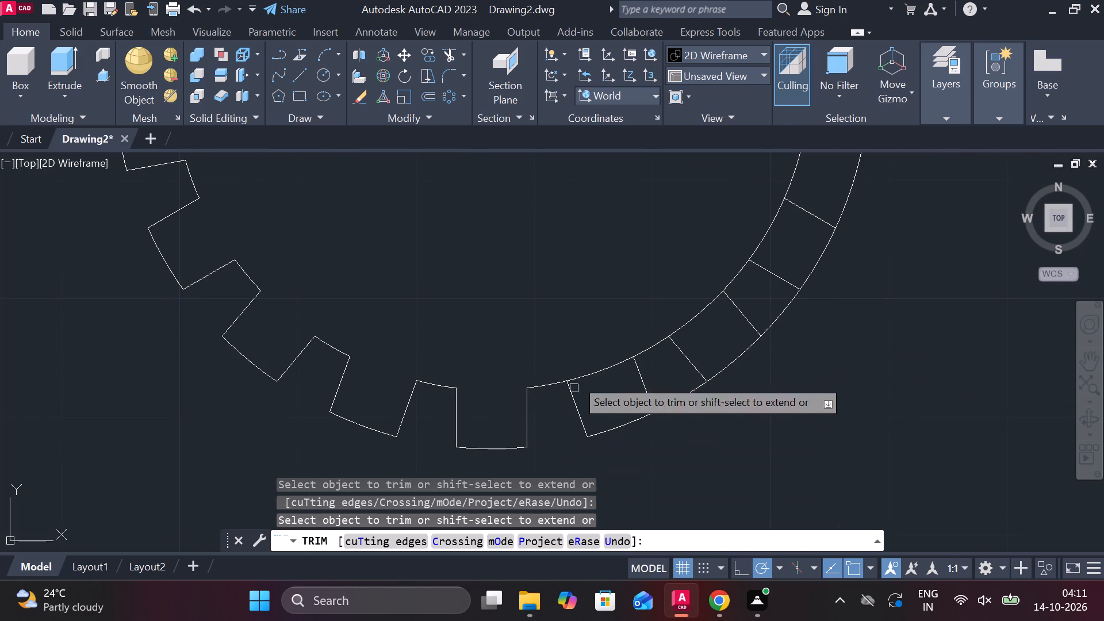
left_click(606, 365)
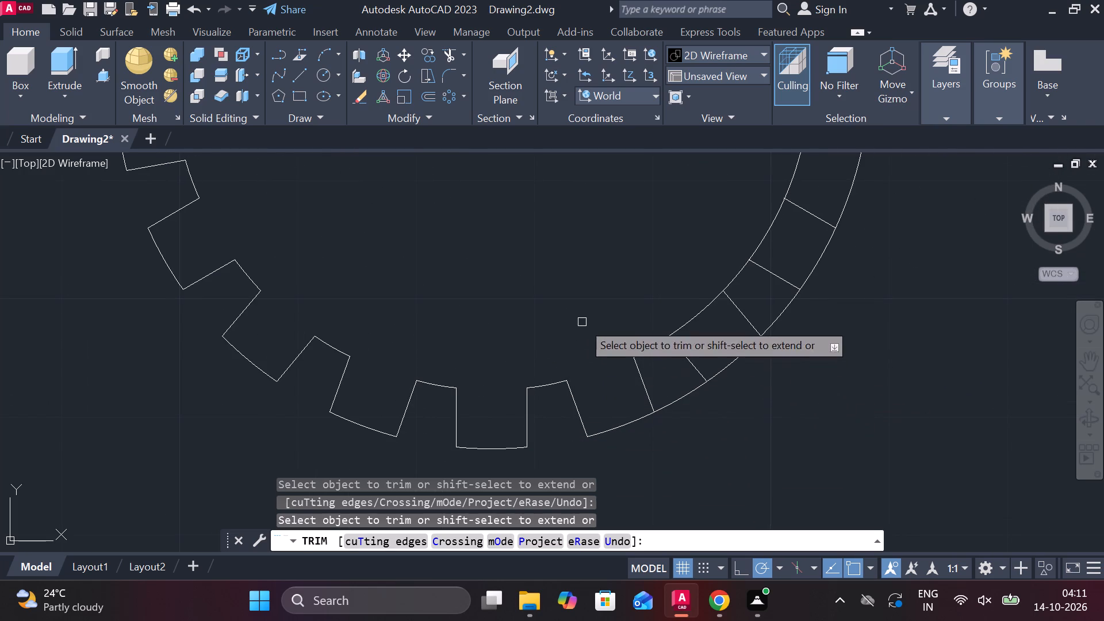
Trim the surplus outer and inner arcs on the second gear's lower right, up to the inner arc below the centre line.
middle_click_drag(566, 313, 516, 315)
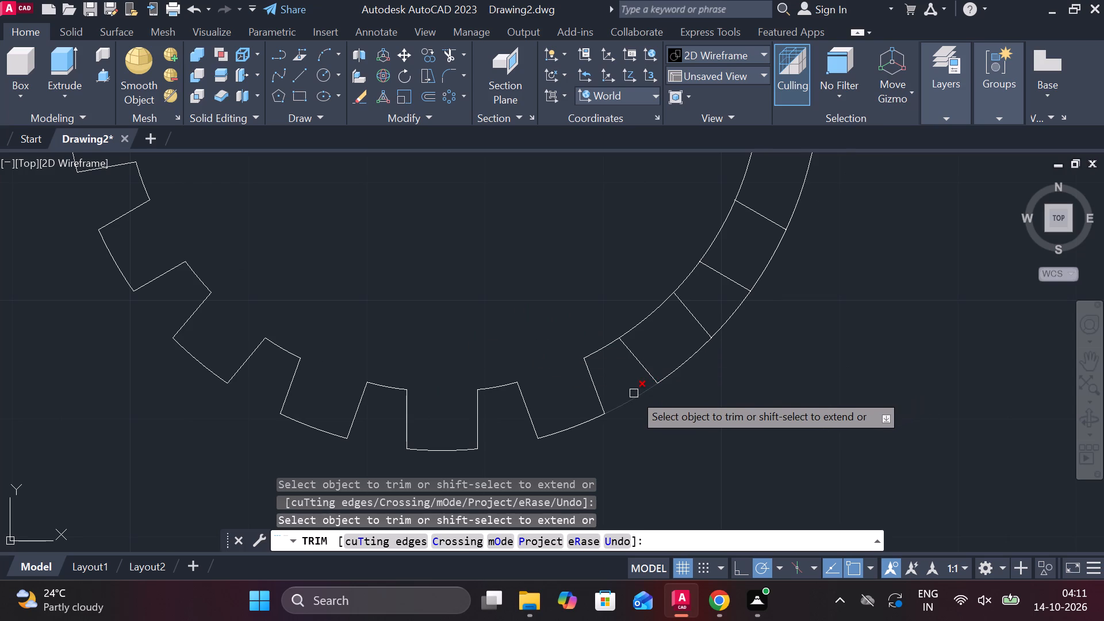
double_click(634, 393)
left_click(645, 316)
middle_click_drag(730, 336, 643, 424)
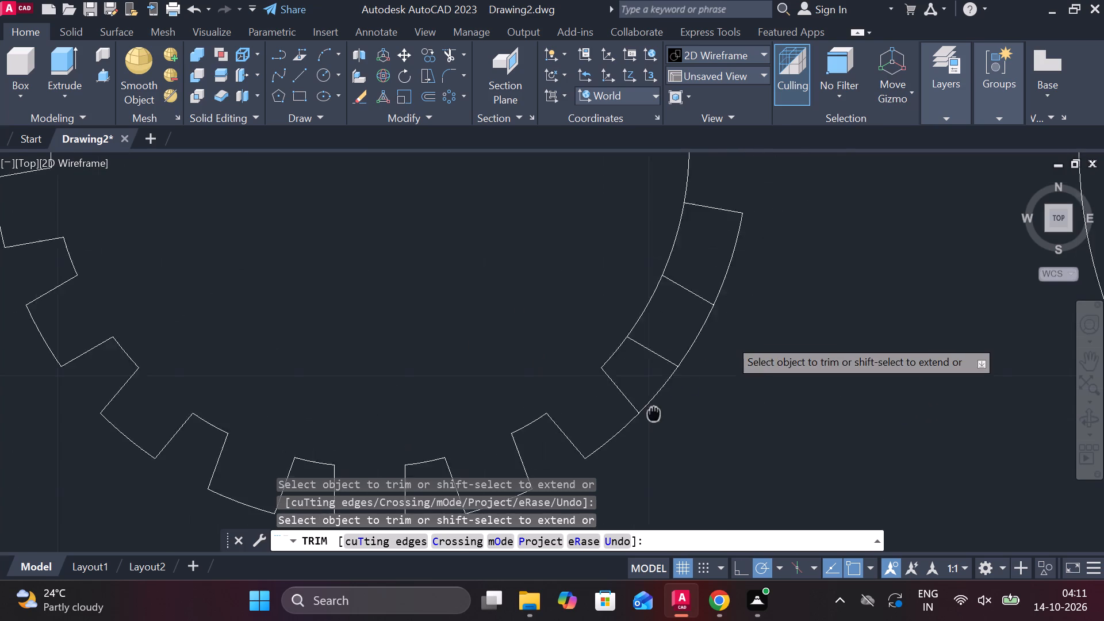
middle_click_drag(643, 424, 634, 429)
left_click(634, 415)
left_click(628, 318)
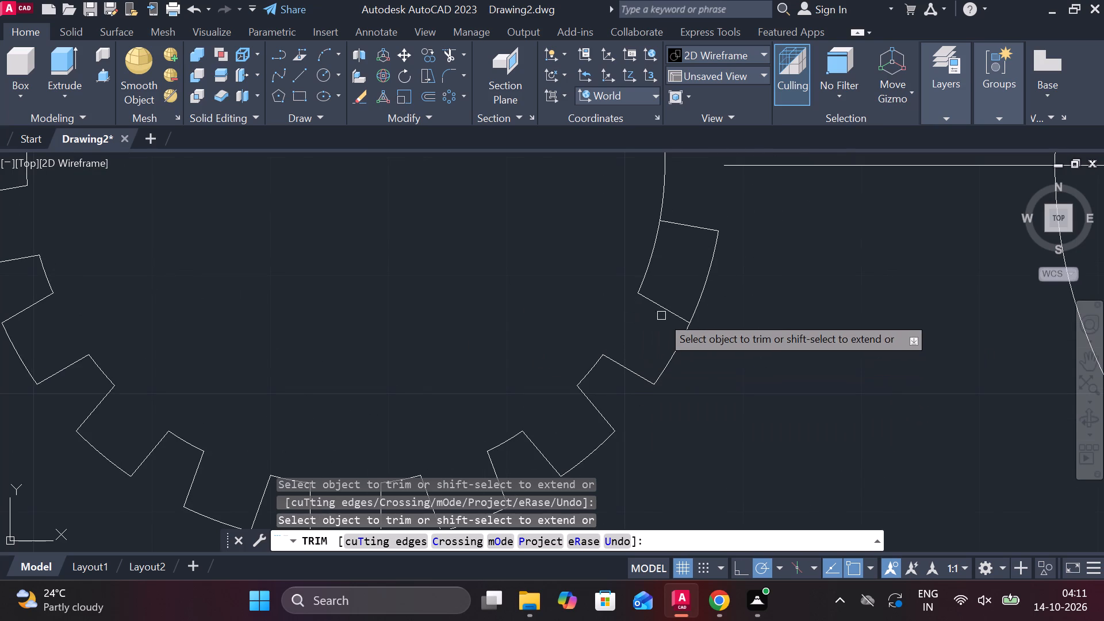
double_click(696, 308)
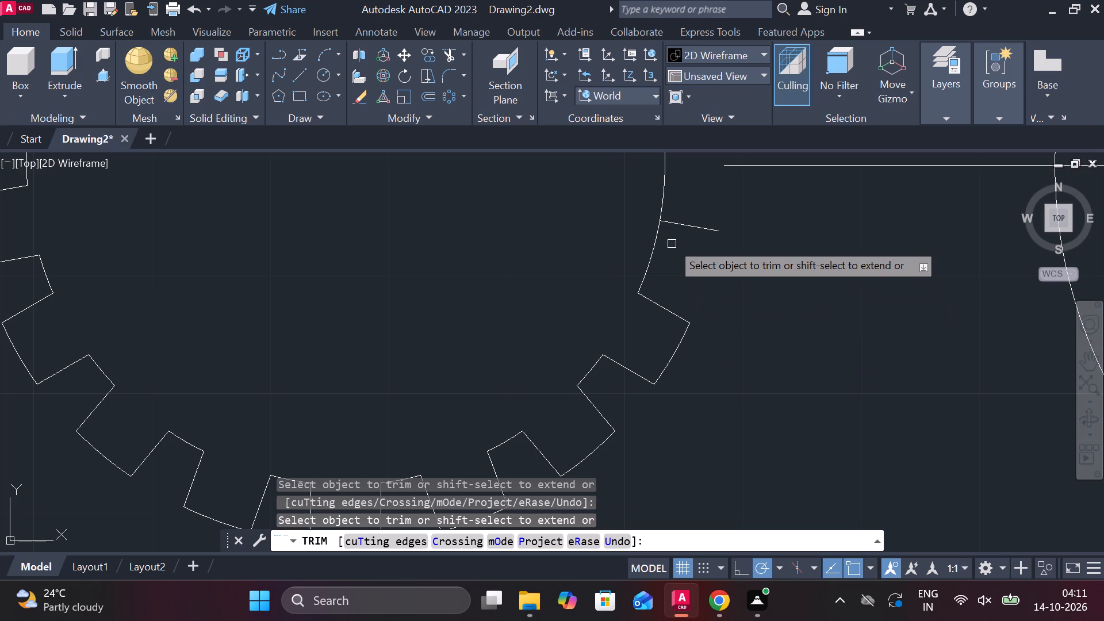
left_click(665, 205)
Extend the second gear's inner and outer arcs on the lower right up to the tooth above the centre line, closing the gap.
scroll(665, 205, "down", 2)
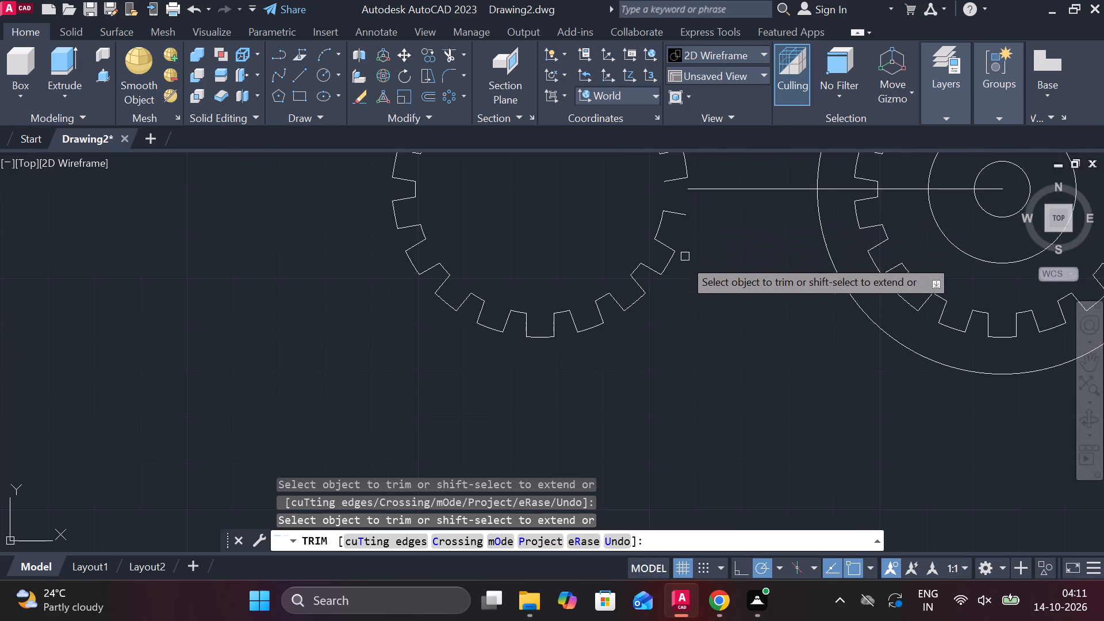
middle_click_drag(711, 225, 645, 314)
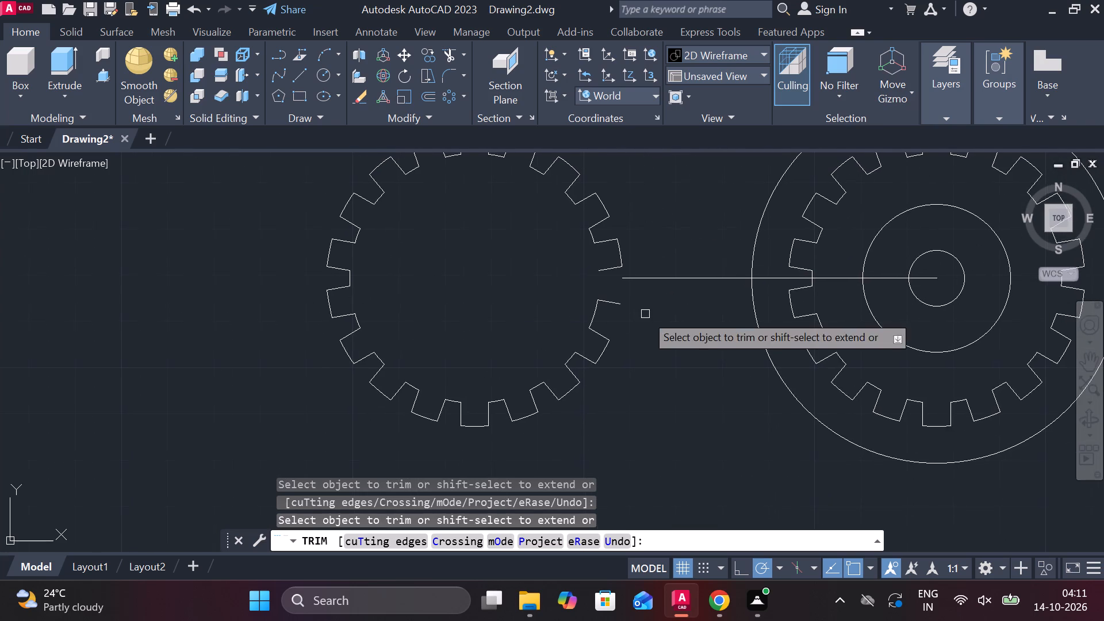
key("Escape")
type("ex")
key("space")
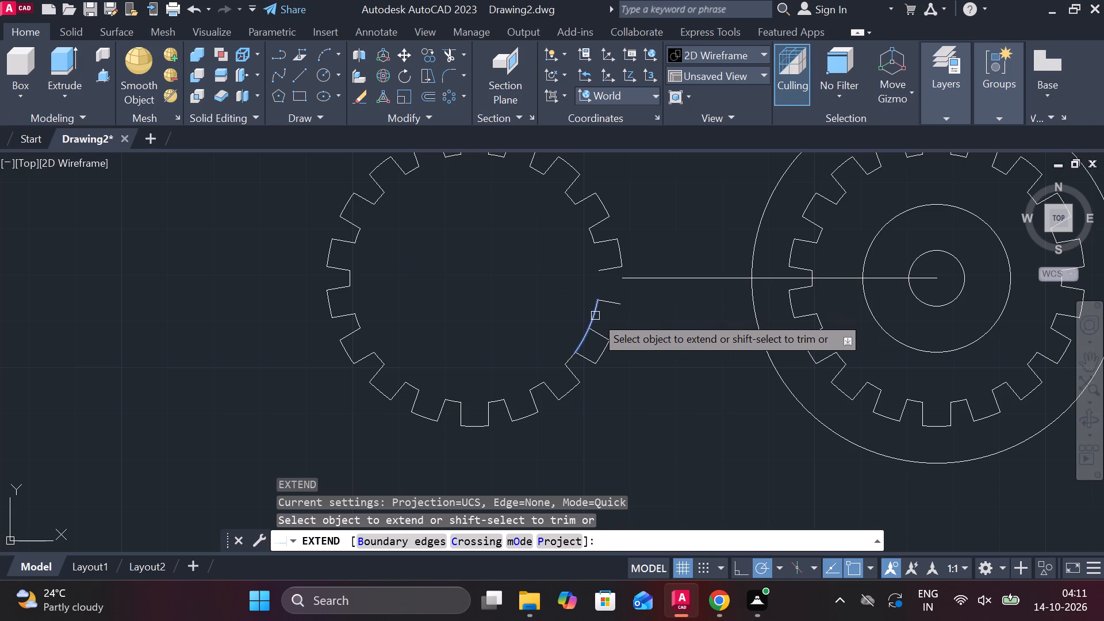
left_click(595, 316)
left_click(597, 309)
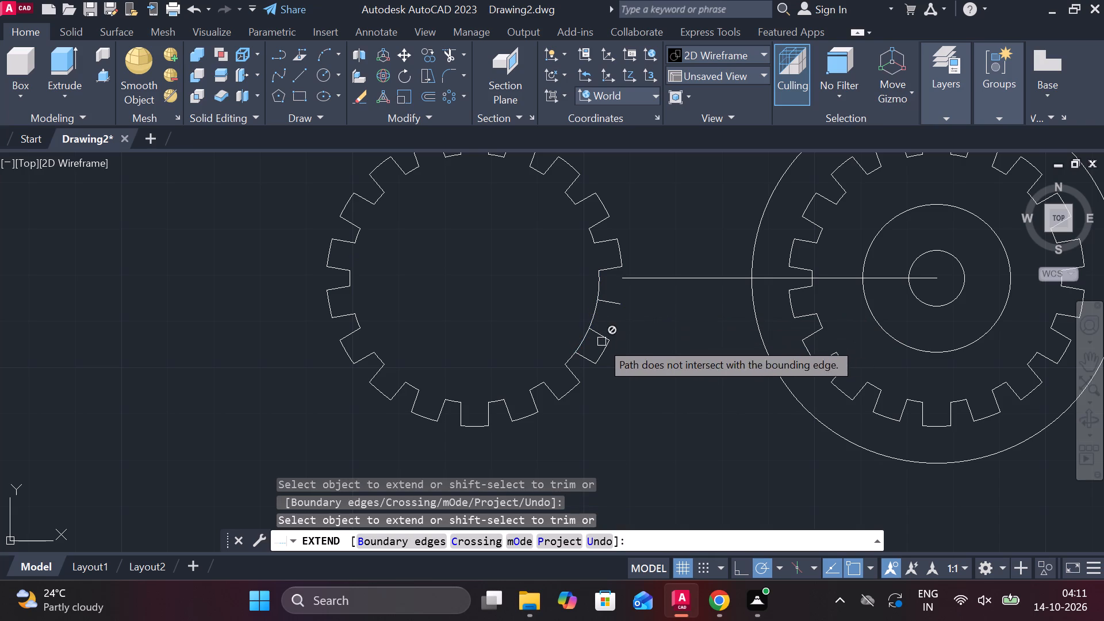
double_click(604, 348)
left_click(615, 336)
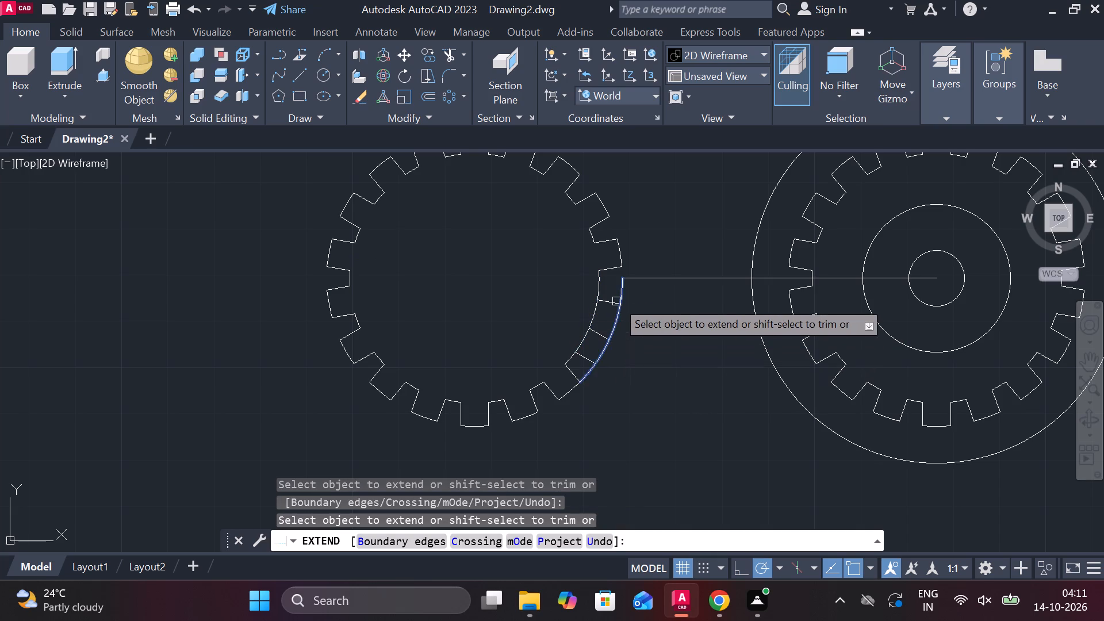
left_click(619, 292)
scroll(646, 304, "up", 1)
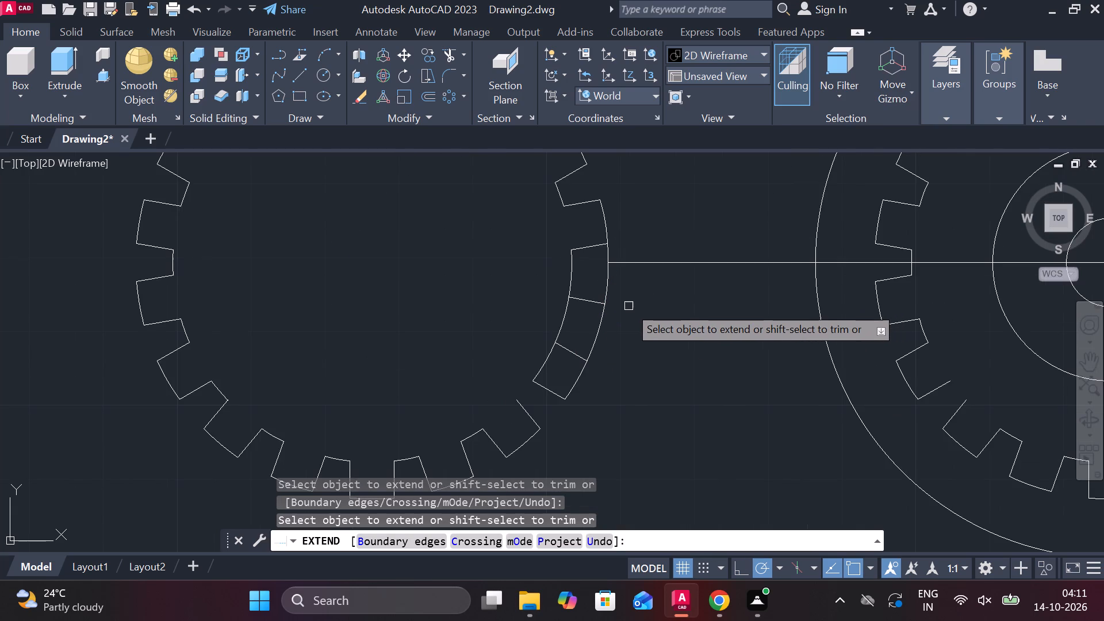
left_click(540, 371)
key("Escape")
Trim the centre line between the second gear and the first gear's outer circle, plus the inner arc behind the second gear's right-hand tooth.
key("r")
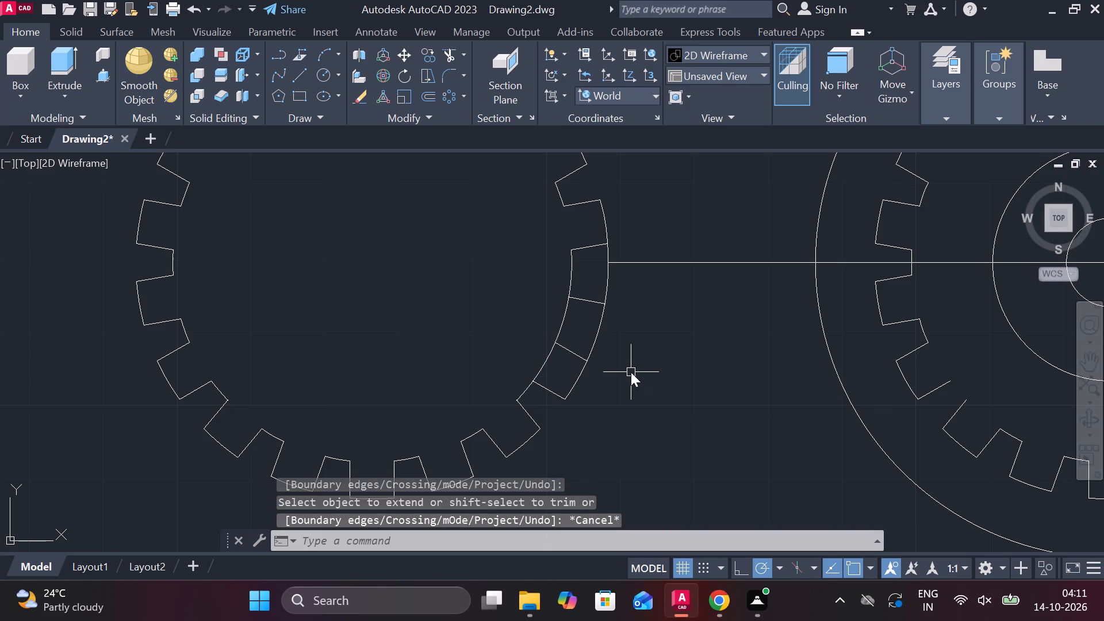
key("Escape")
type("tr")
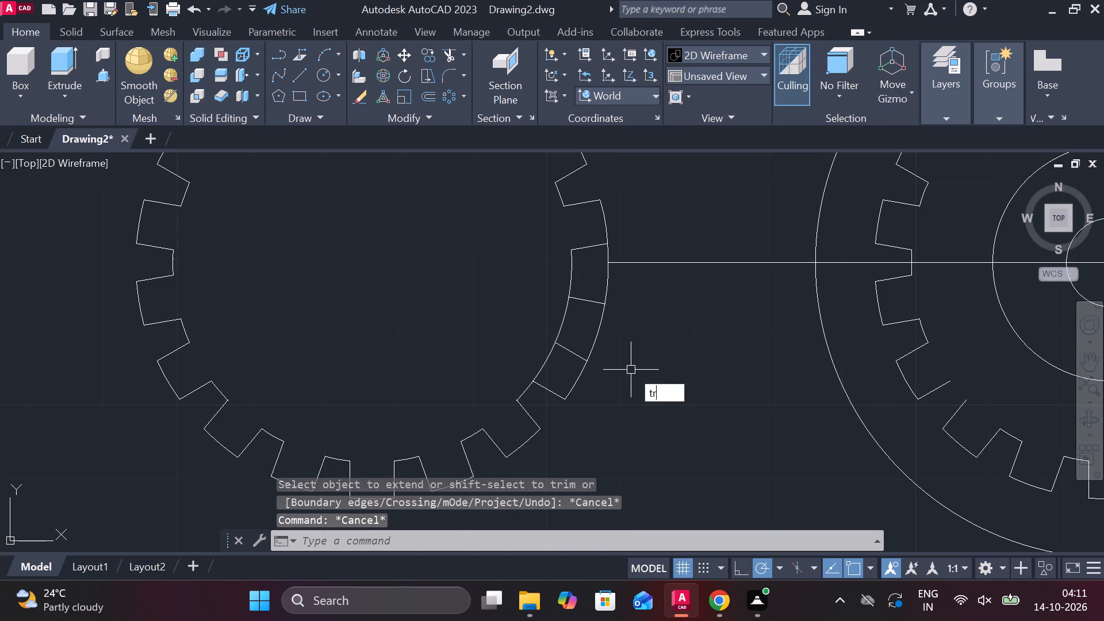
key("space")
middle_click_drag(626, 325, 626, 355)
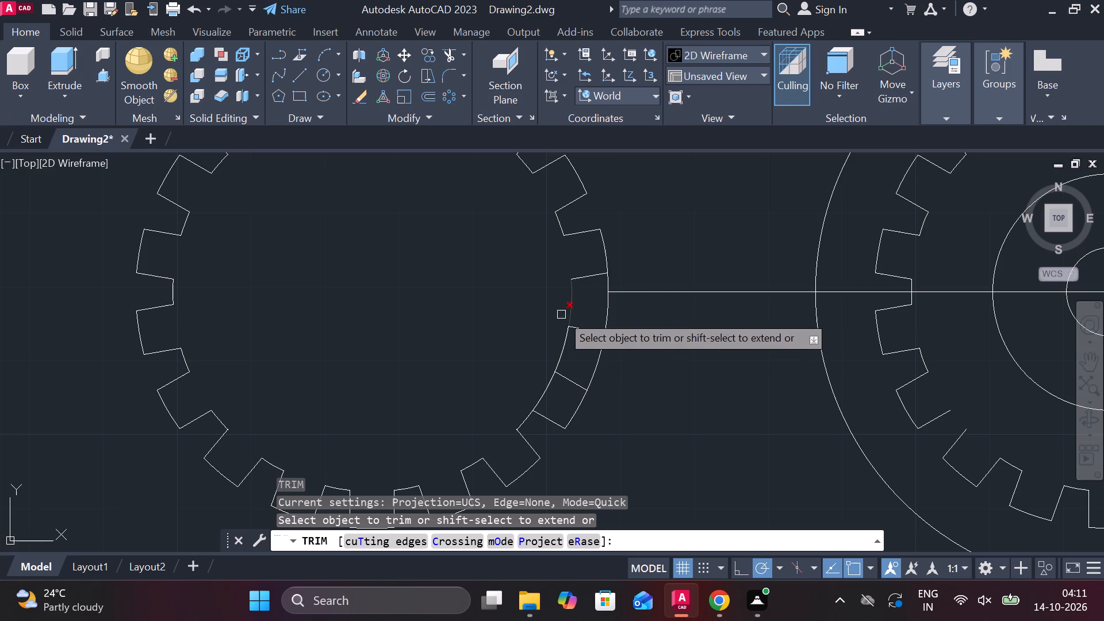
double_click(615, 292)
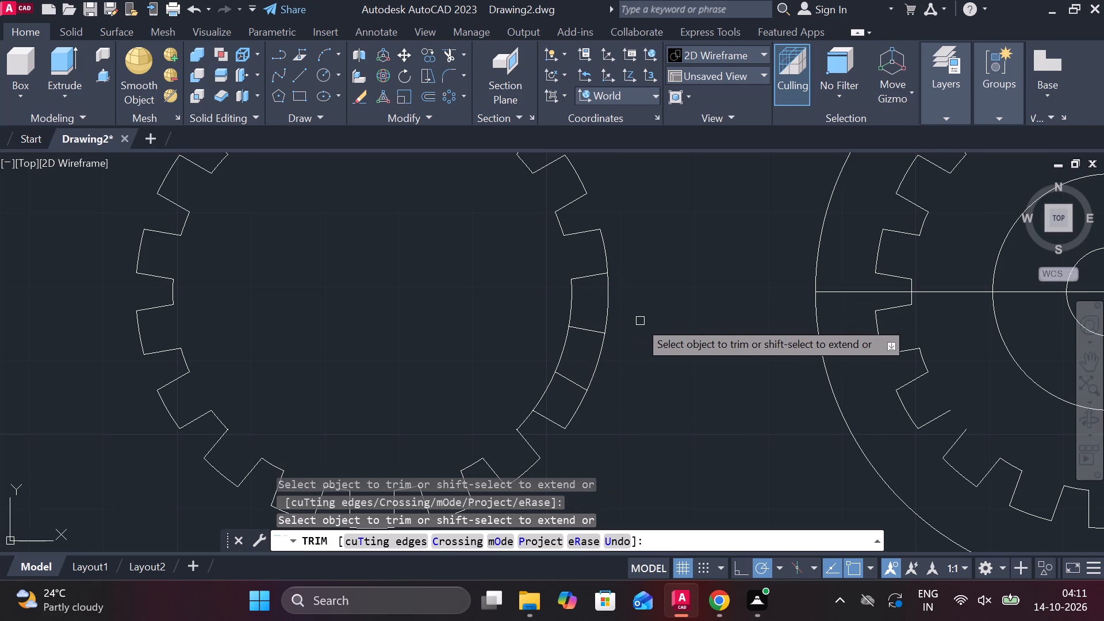
left_click(574, 312)
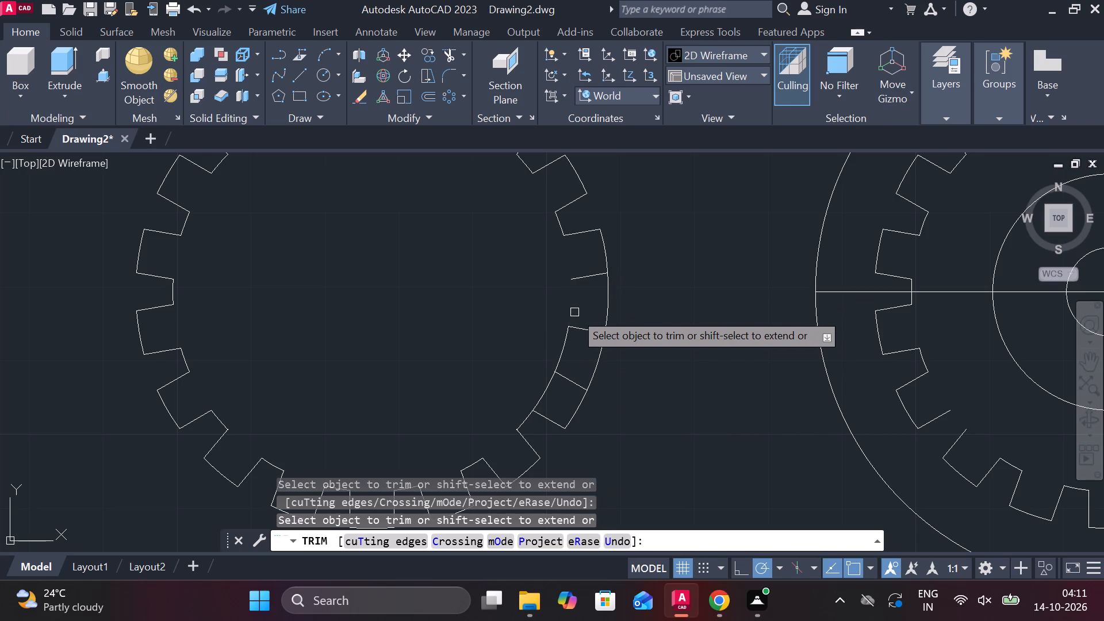
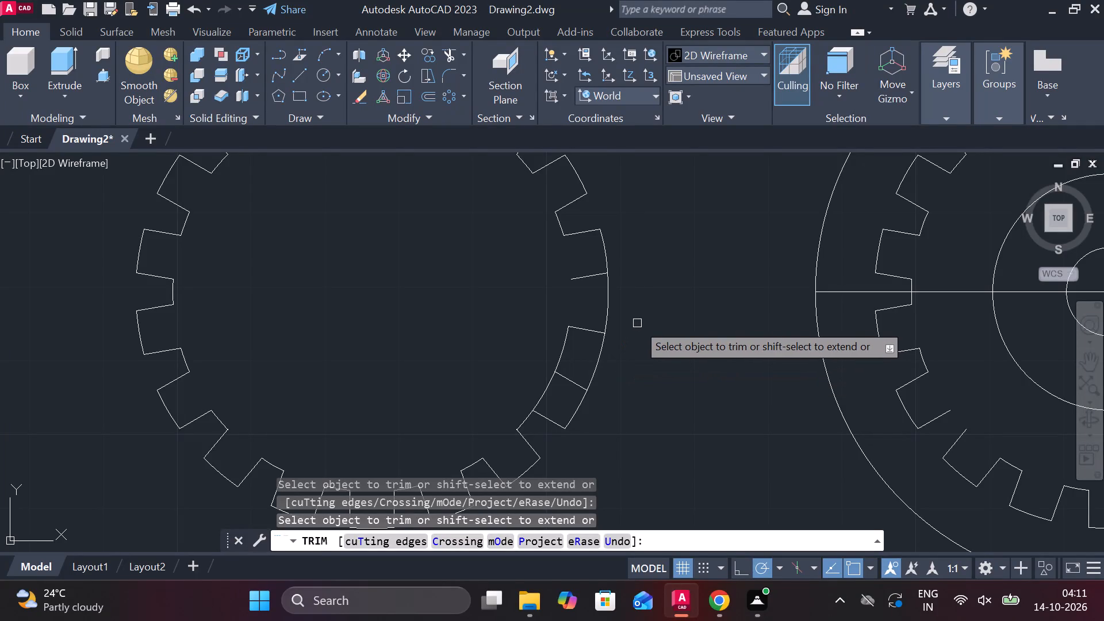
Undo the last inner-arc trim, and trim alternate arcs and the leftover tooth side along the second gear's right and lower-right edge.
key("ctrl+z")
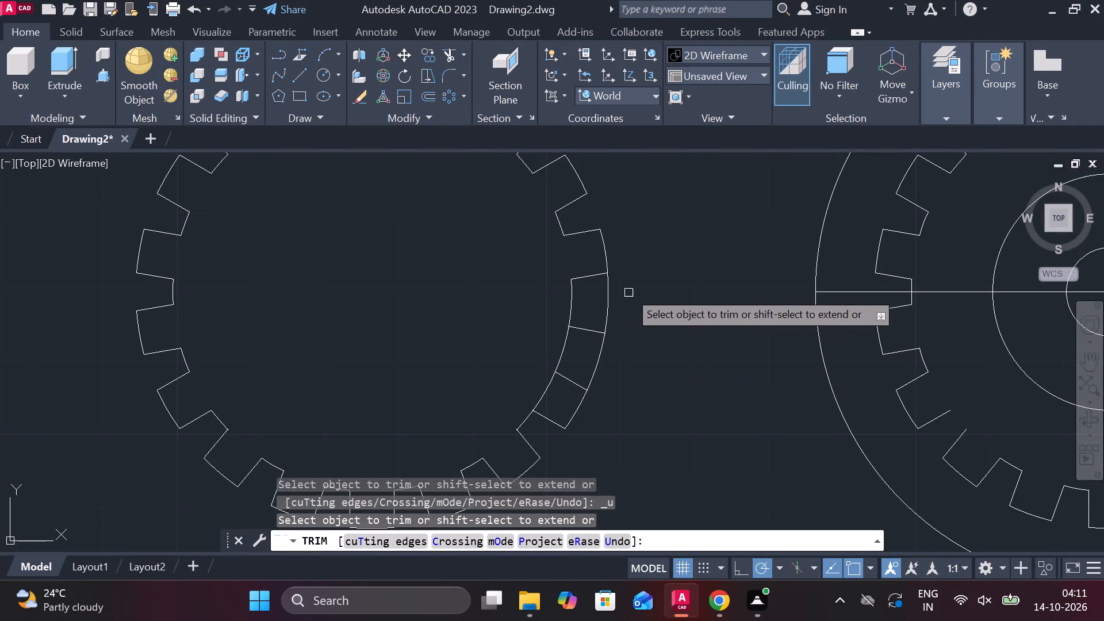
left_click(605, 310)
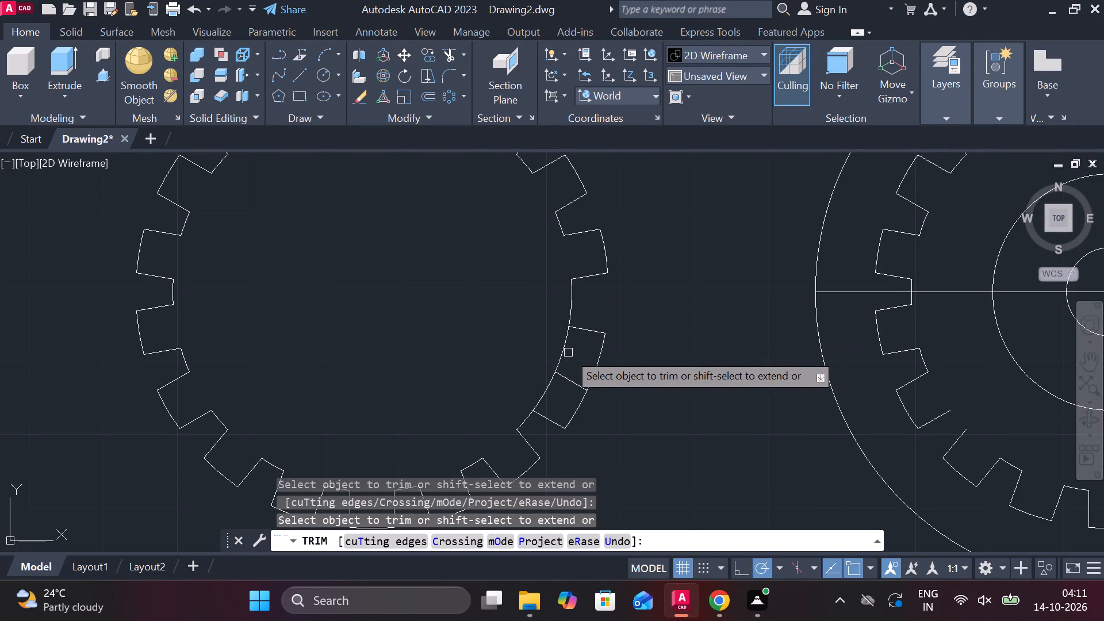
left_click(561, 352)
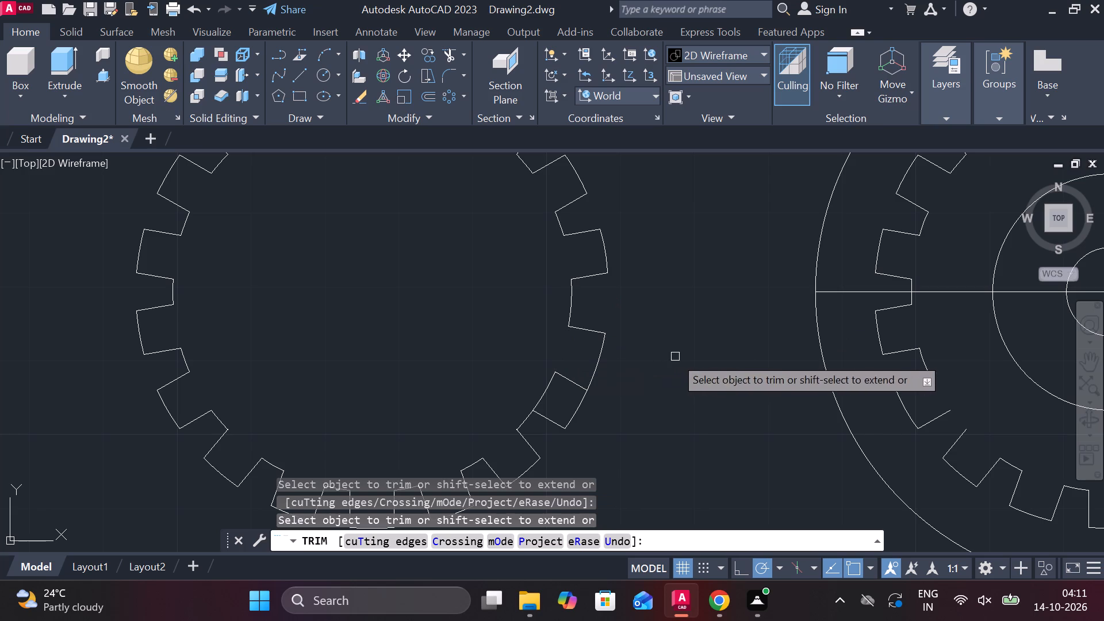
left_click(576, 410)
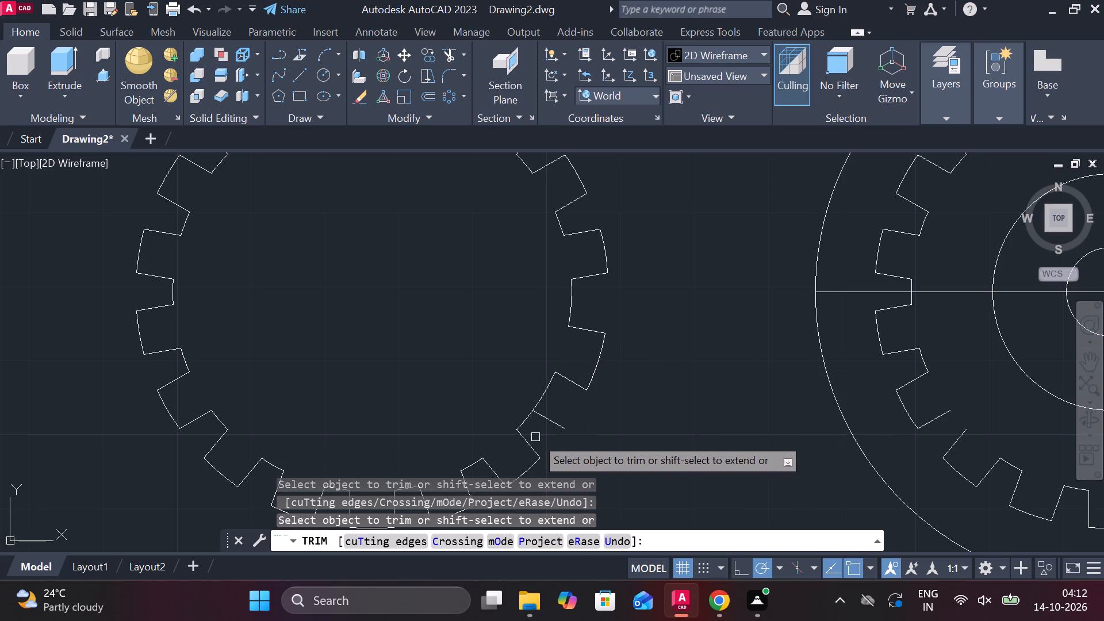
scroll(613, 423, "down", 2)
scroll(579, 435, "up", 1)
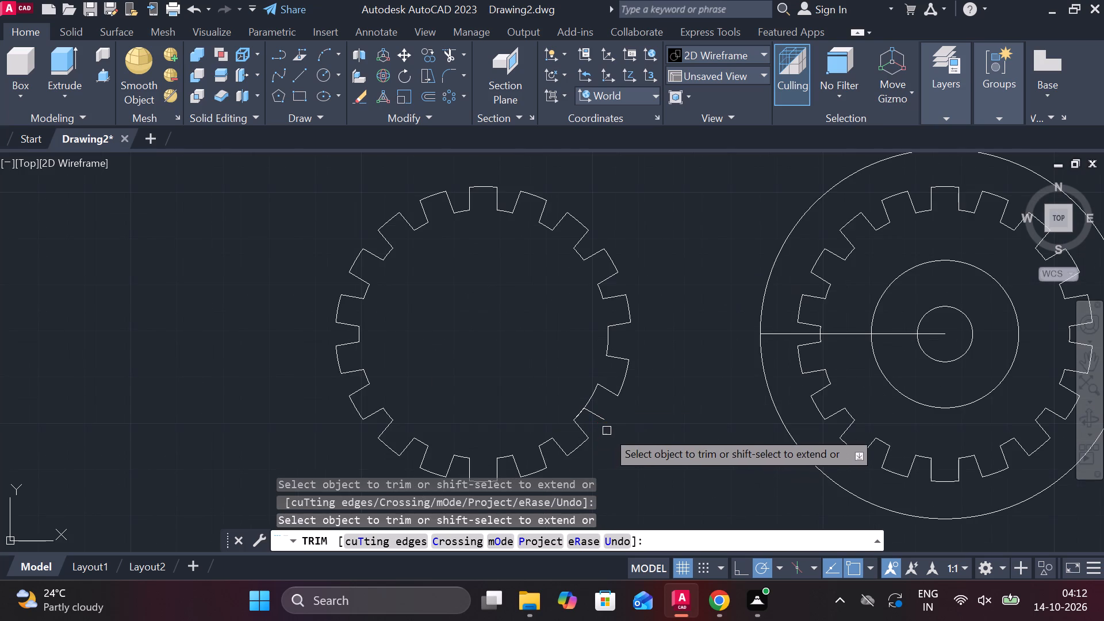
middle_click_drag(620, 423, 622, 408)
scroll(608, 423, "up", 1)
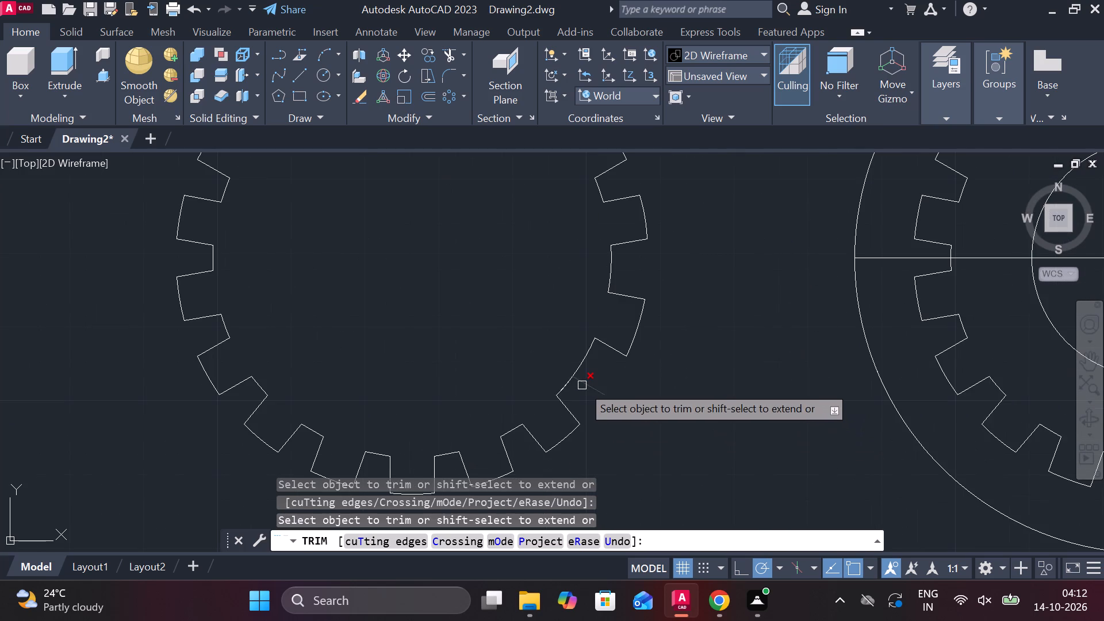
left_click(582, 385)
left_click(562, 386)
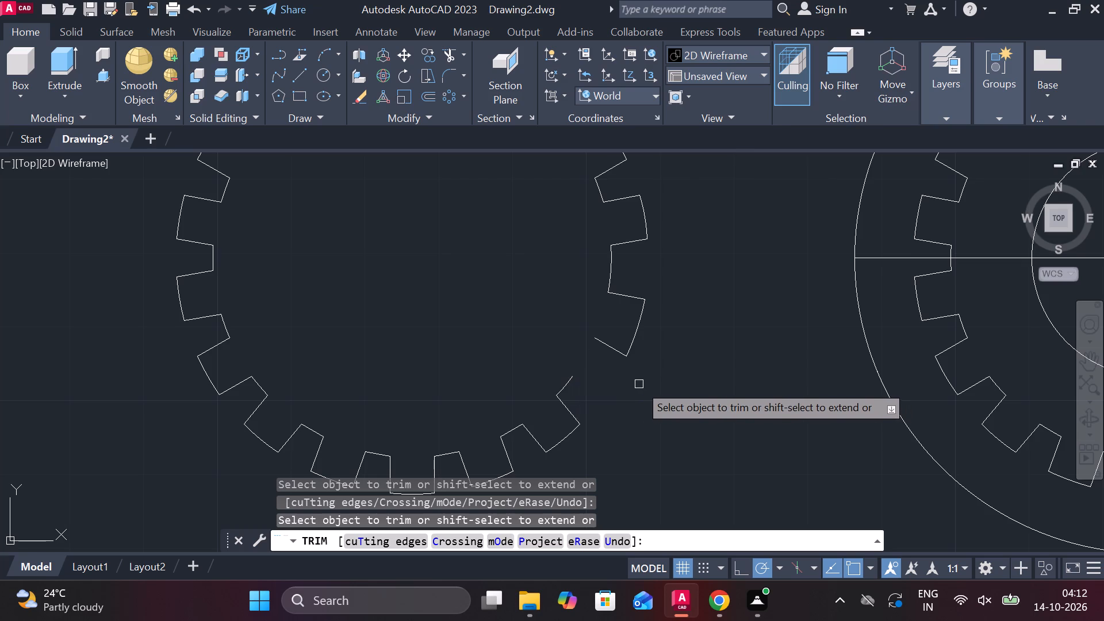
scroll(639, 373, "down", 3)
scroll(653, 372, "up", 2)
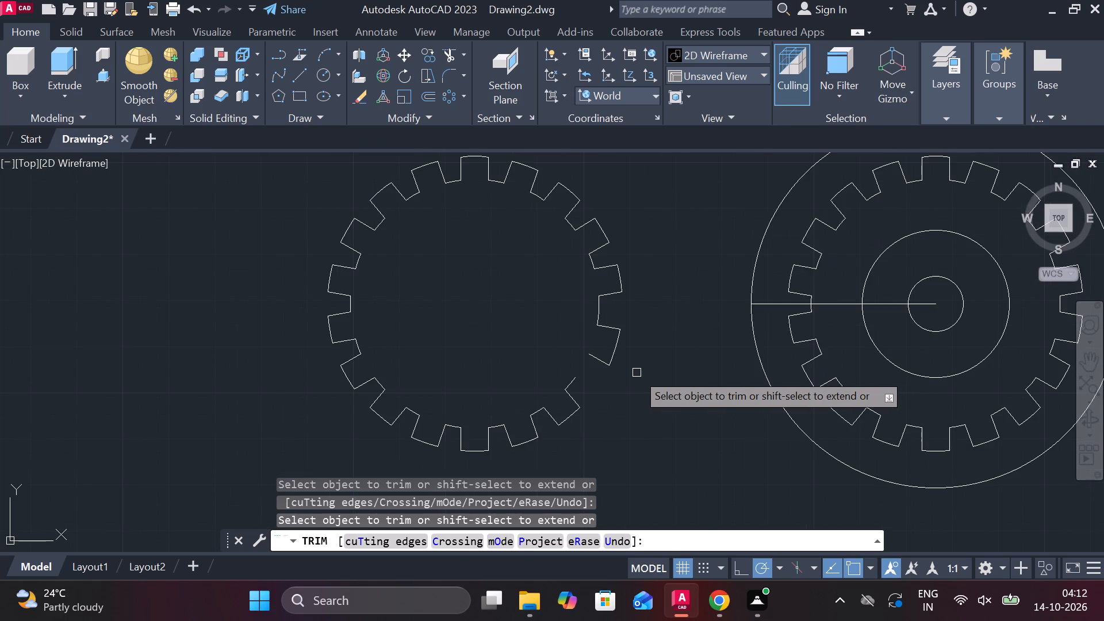
Undo the recent trims on the second gear's right side, back past the trim of the centre line between the gears.
key("ctrl+z")
key("ctrl+z")
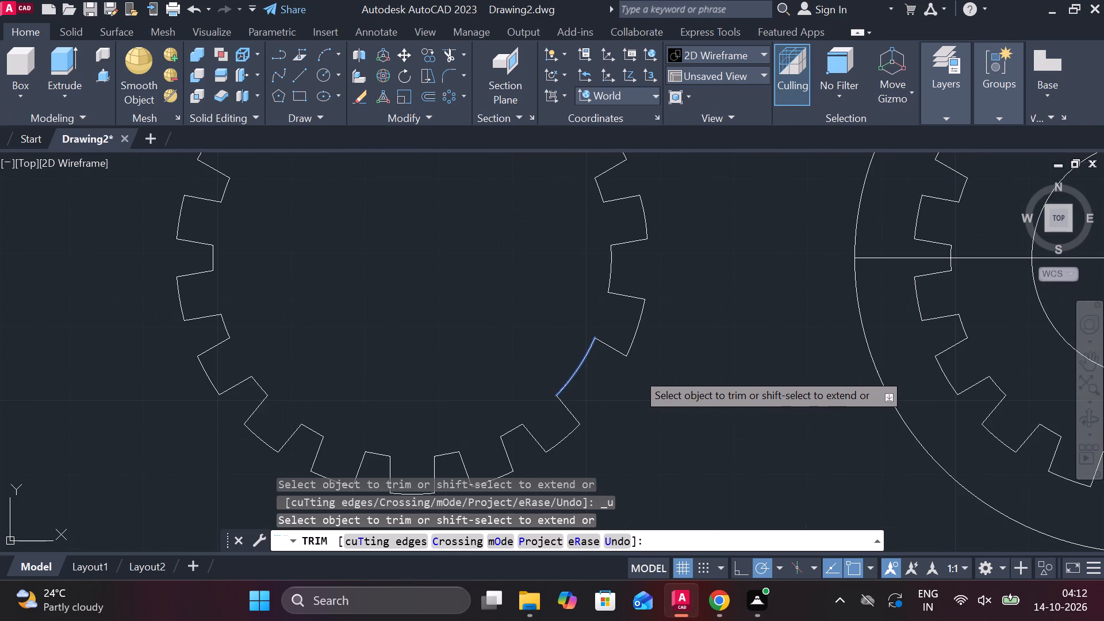
key("ctrl+z")
key("ctrl+z")
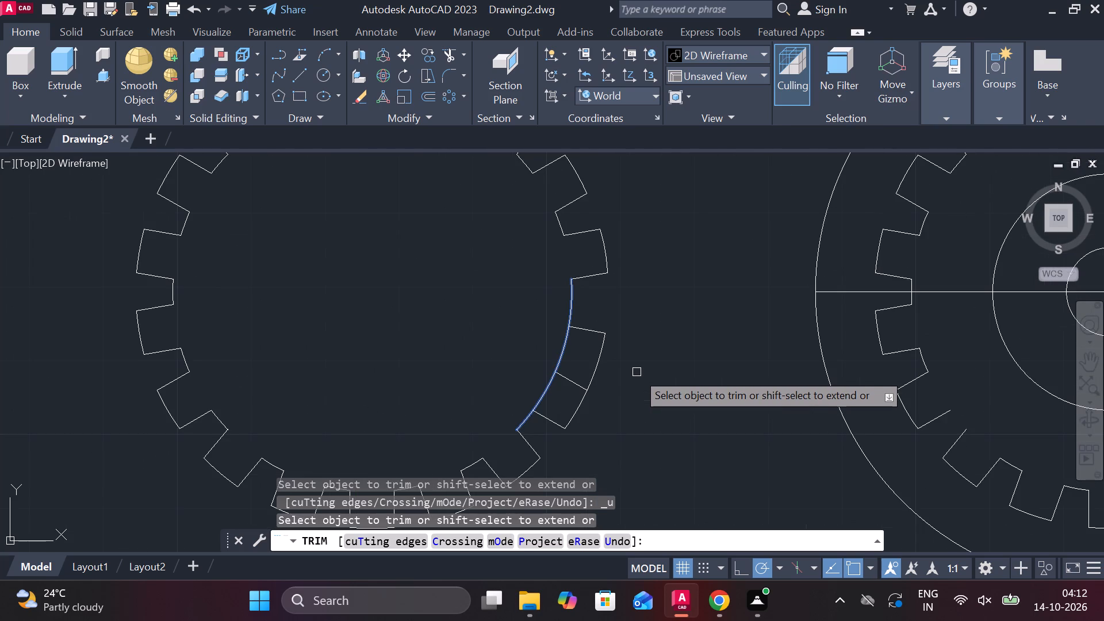
key("ctrl+z")
key("ctrl+z")
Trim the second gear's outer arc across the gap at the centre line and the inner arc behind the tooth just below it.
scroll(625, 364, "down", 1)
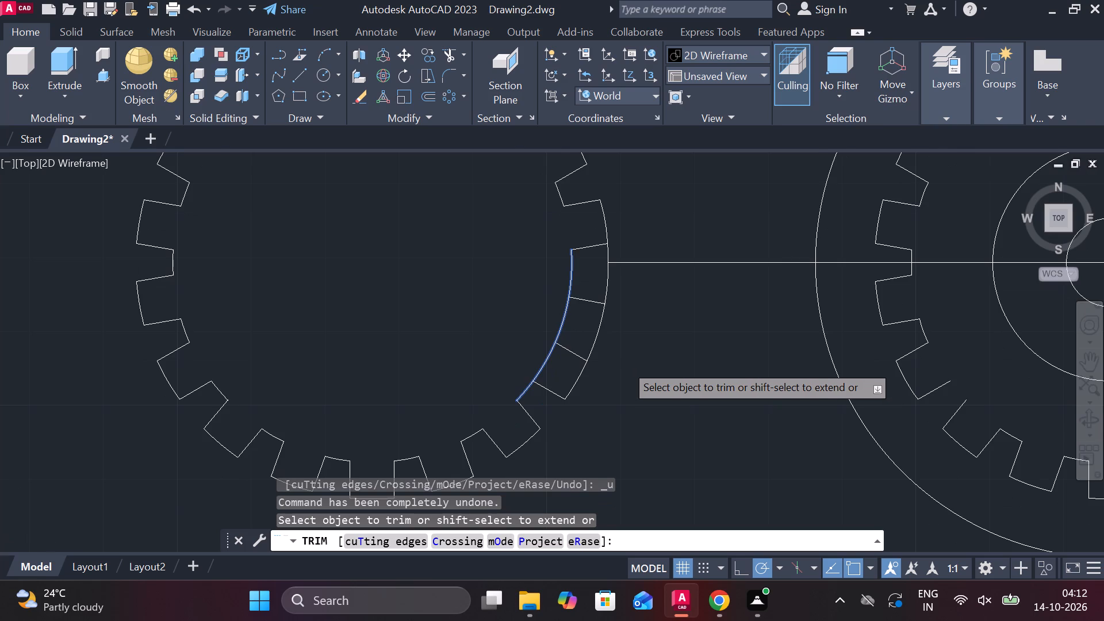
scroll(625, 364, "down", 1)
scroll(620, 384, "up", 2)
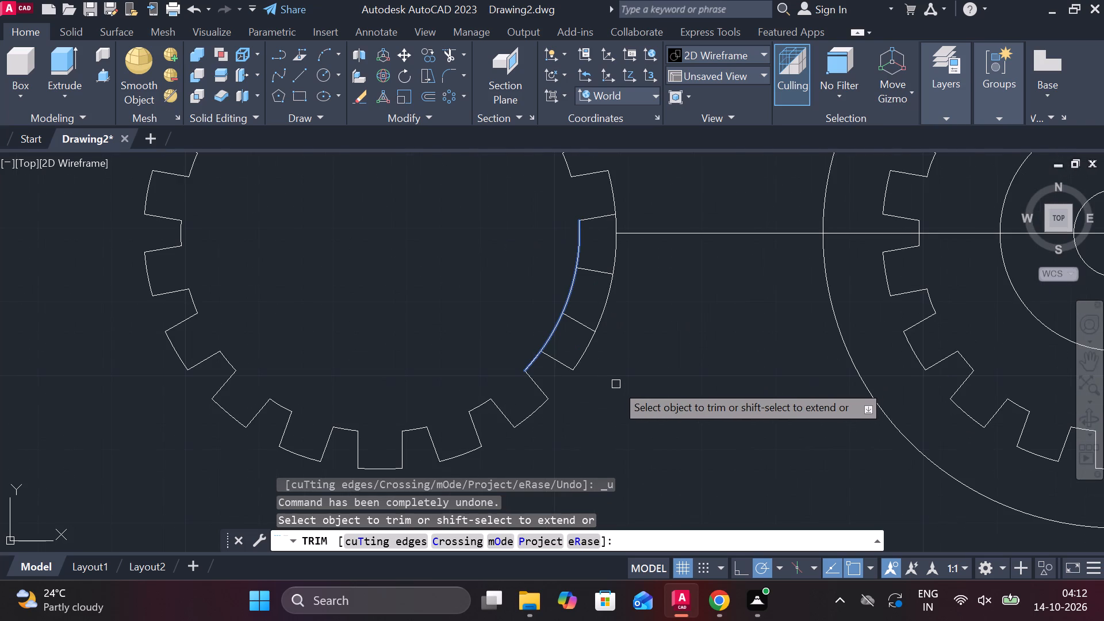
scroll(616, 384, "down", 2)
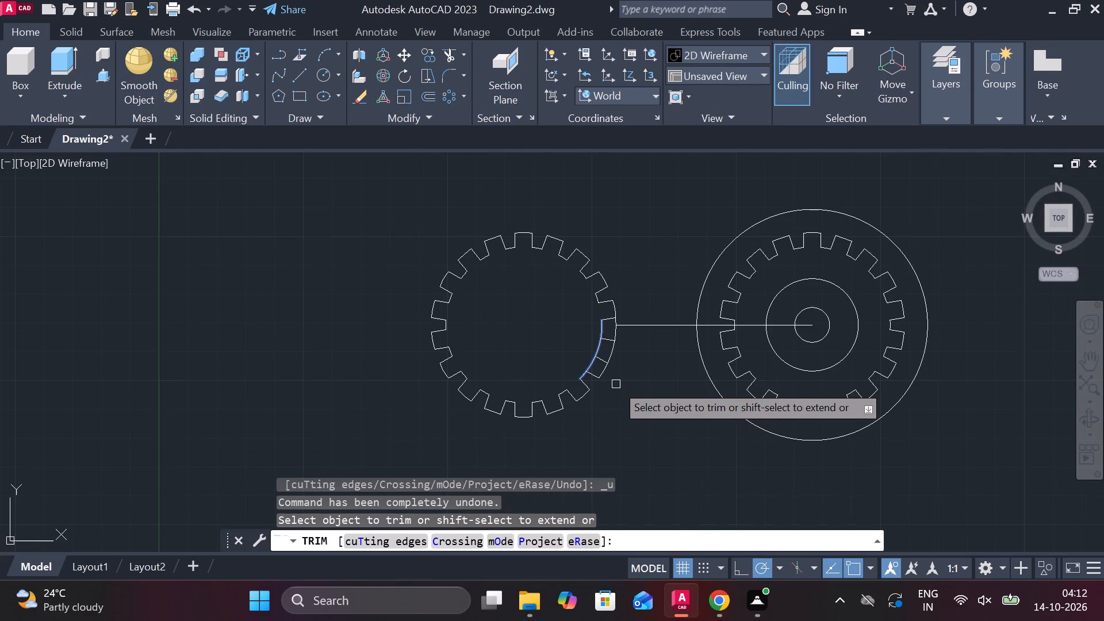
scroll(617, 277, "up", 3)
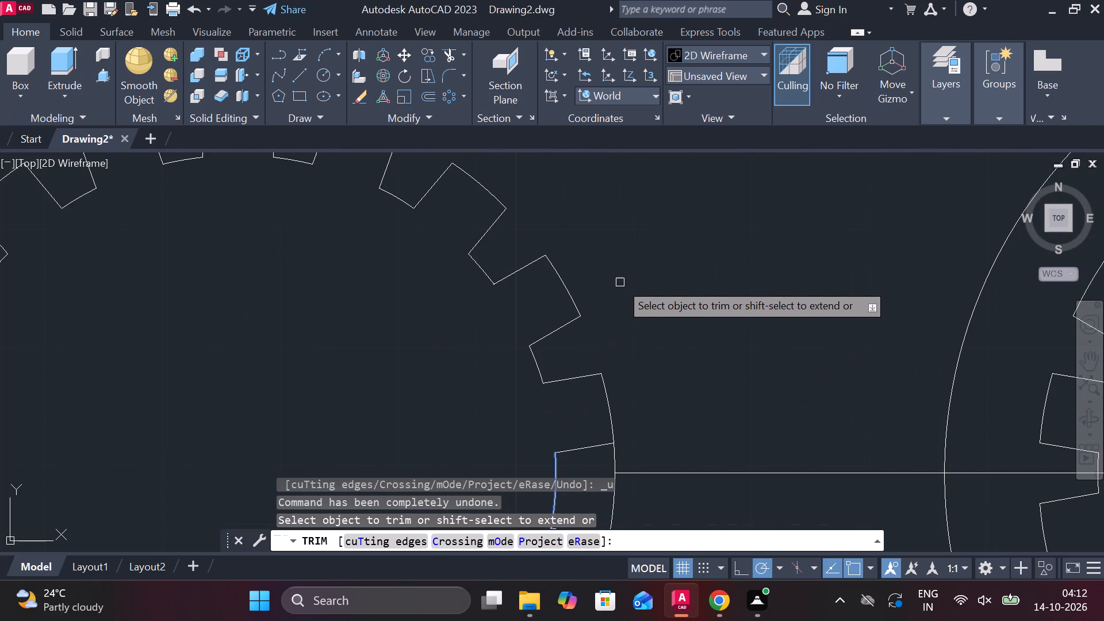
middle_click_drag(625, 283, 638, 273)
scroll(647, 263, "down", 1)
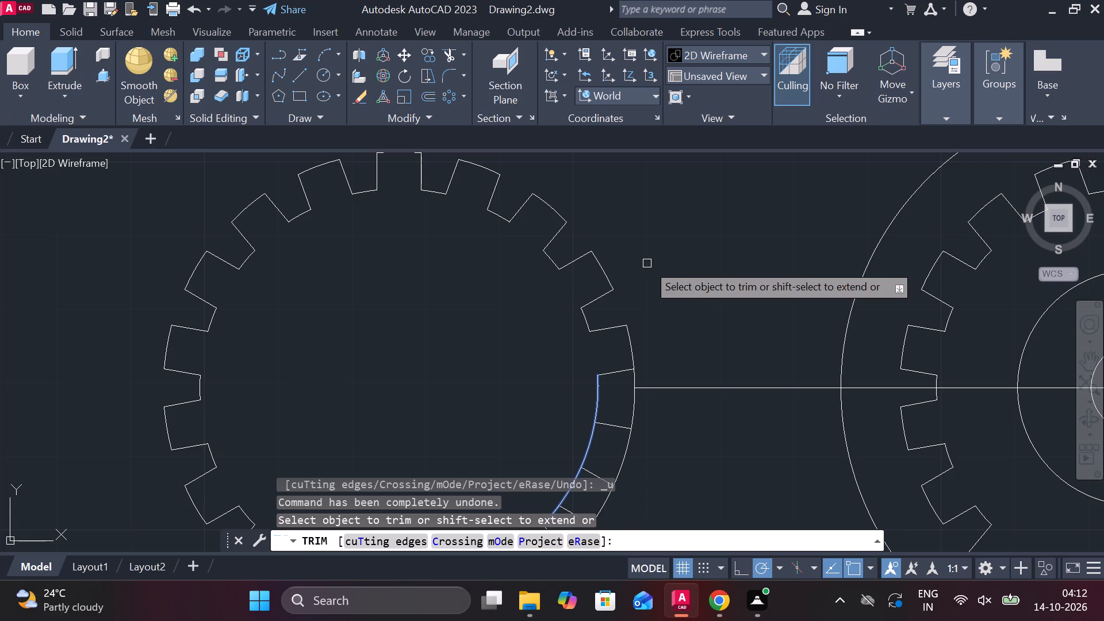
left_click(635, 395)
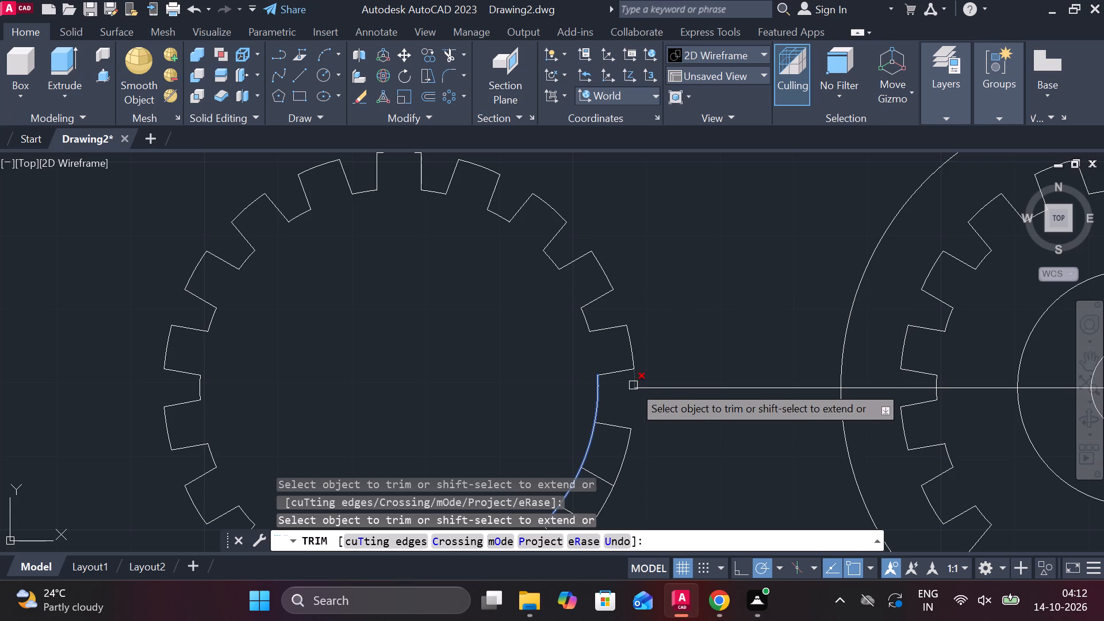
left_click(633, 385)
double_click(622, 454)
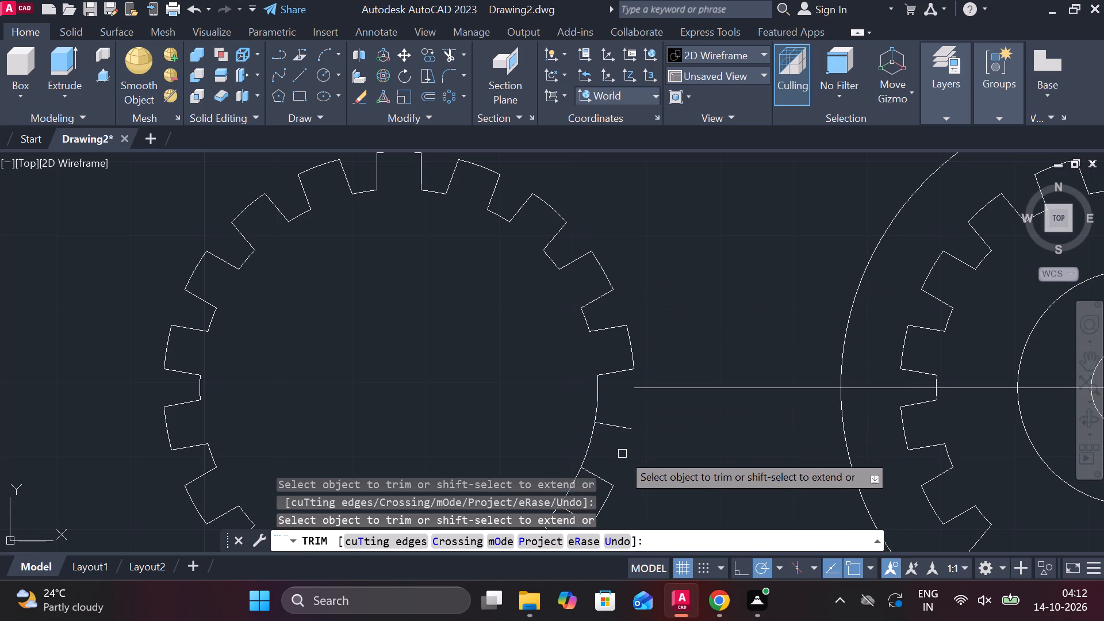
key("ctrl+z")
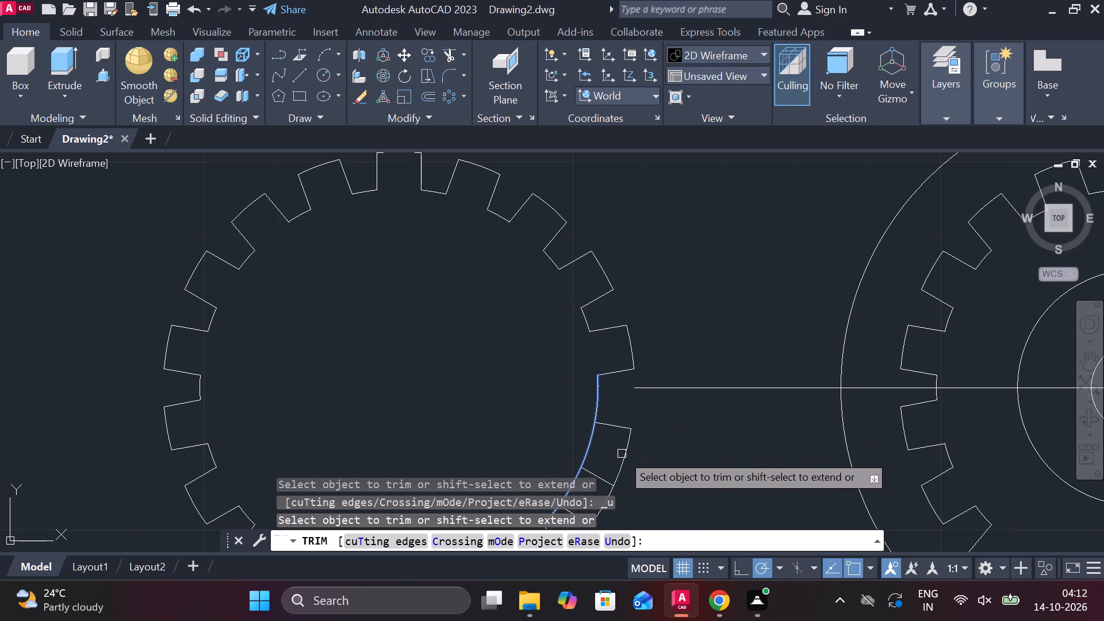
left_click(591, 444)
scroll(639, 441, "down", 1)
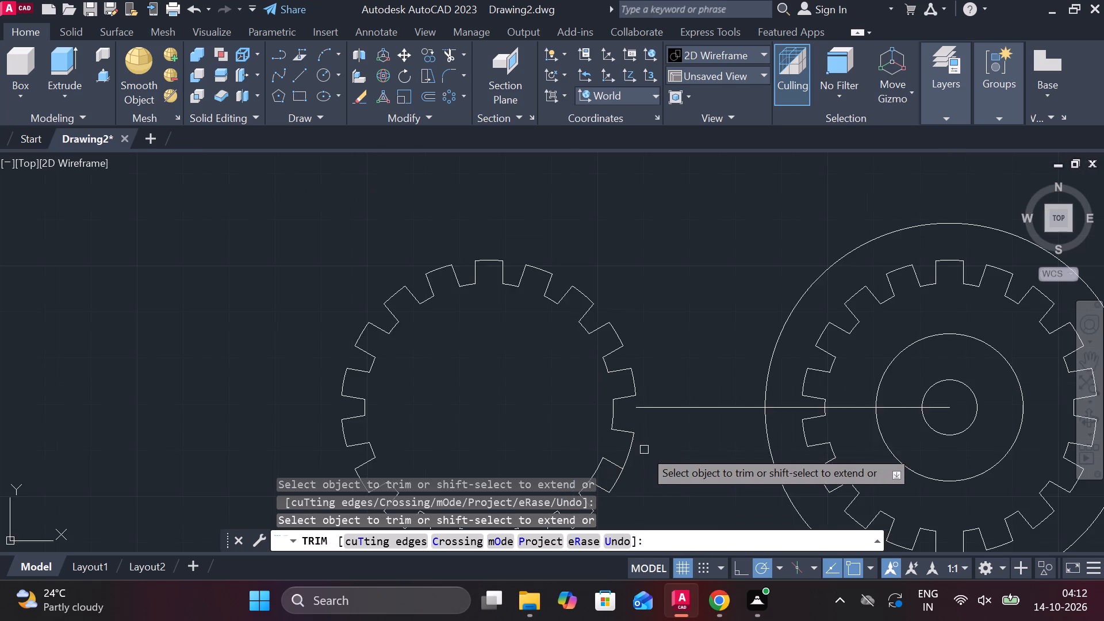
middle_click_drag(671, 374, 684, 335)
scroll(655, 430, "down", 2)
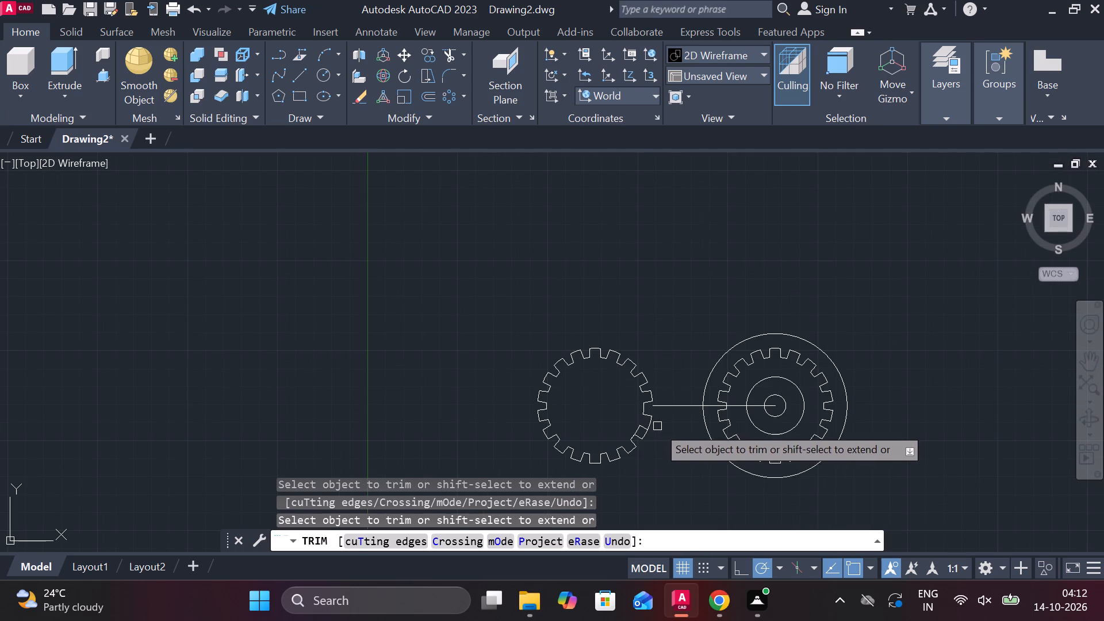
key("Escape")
Erase the upper and lower tooth outline of the second gear with a crossing selection.
scroll(699, 300, "up", 1)
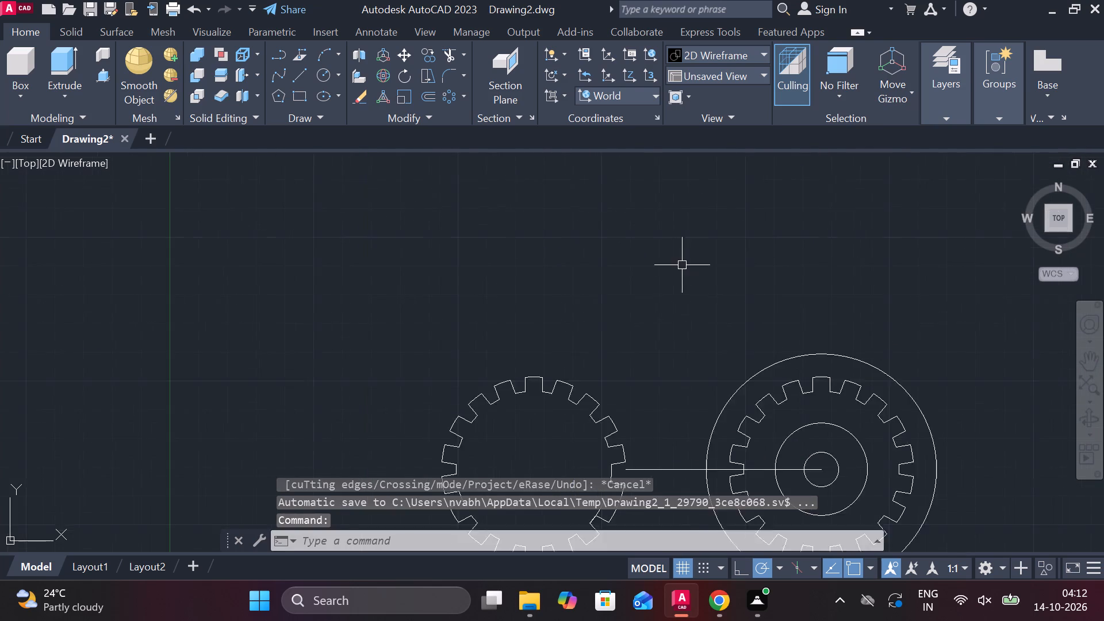
scroll(682, 265, "down", 2)
key("Escape")
left_click(651, 386)
left_click(595, 301)
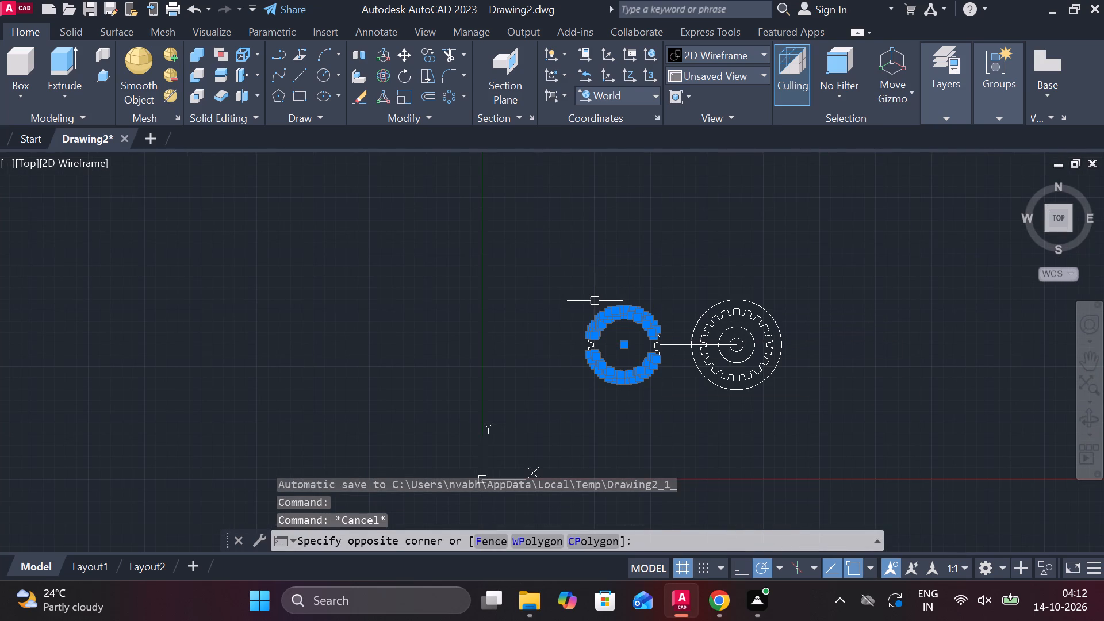
type("e")
key("space")
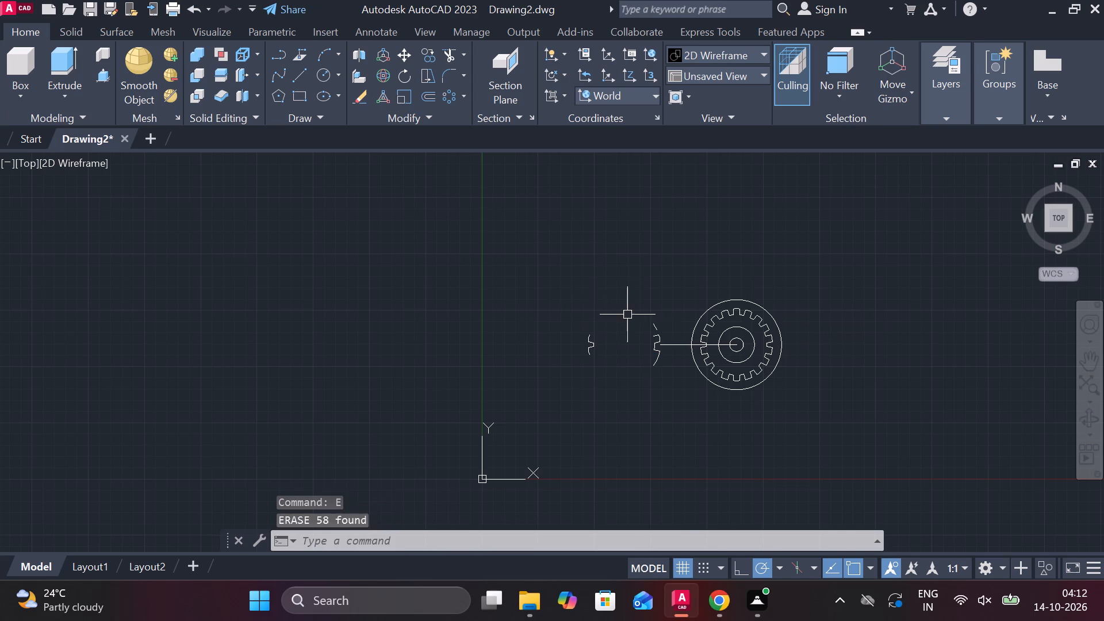
Erase the second gear's remaining tooth fragments on its left and right sides, keeping the centre line and the first gear.
scroll(632, 313, "up", 2)
left_click(708, 442)
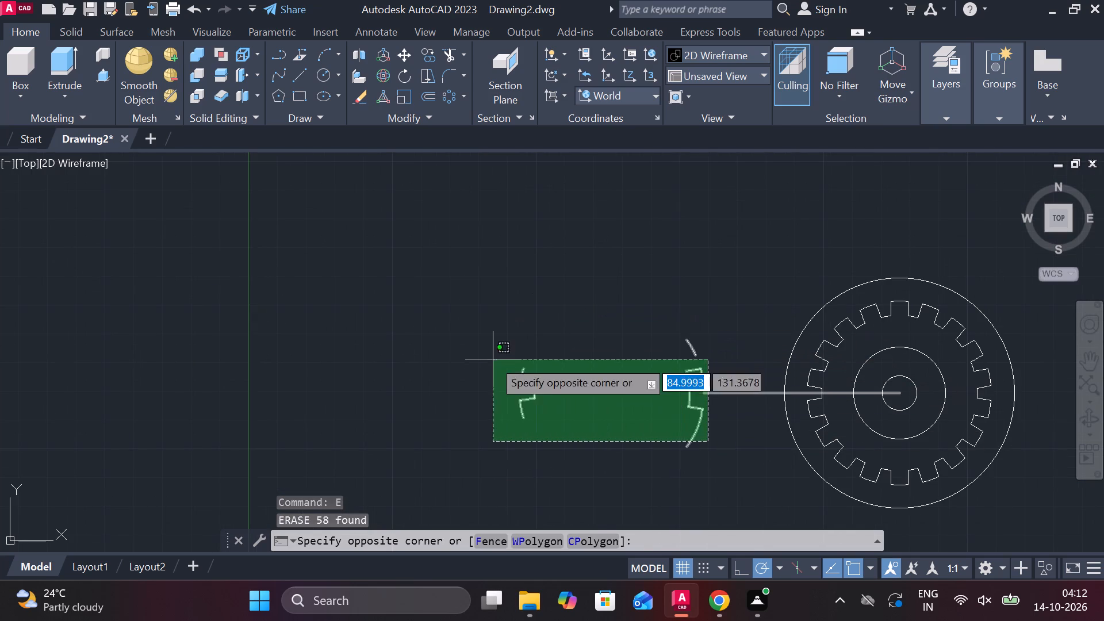
left_click(493, 359)
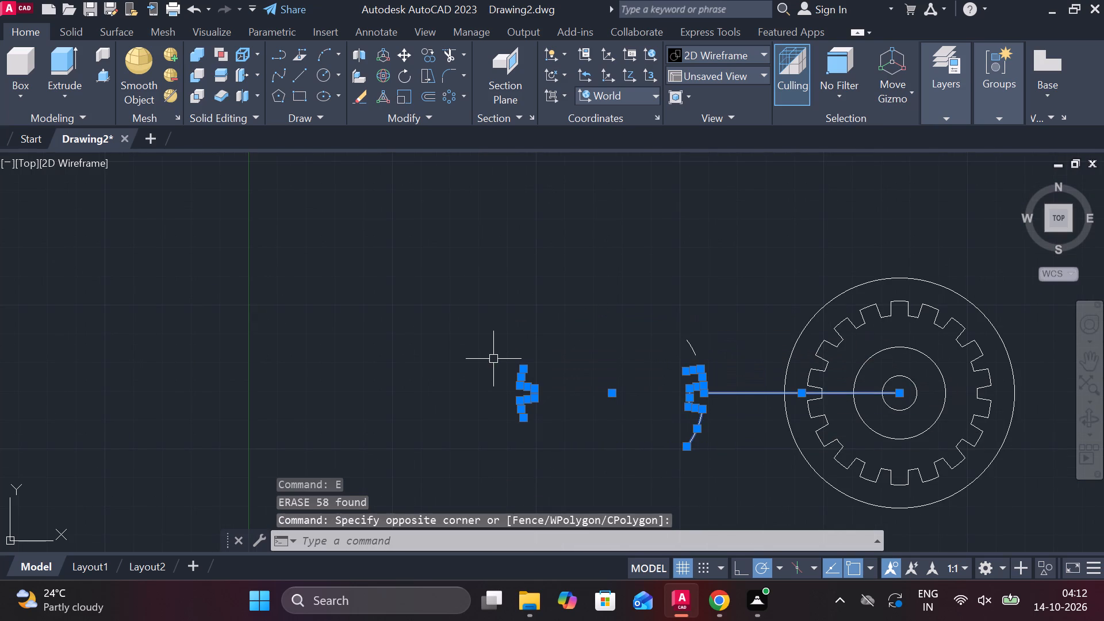
key("Escape")
left_click_drag(631, 431, 600, 415)
left_click_drag(584, 408, 562, 401)
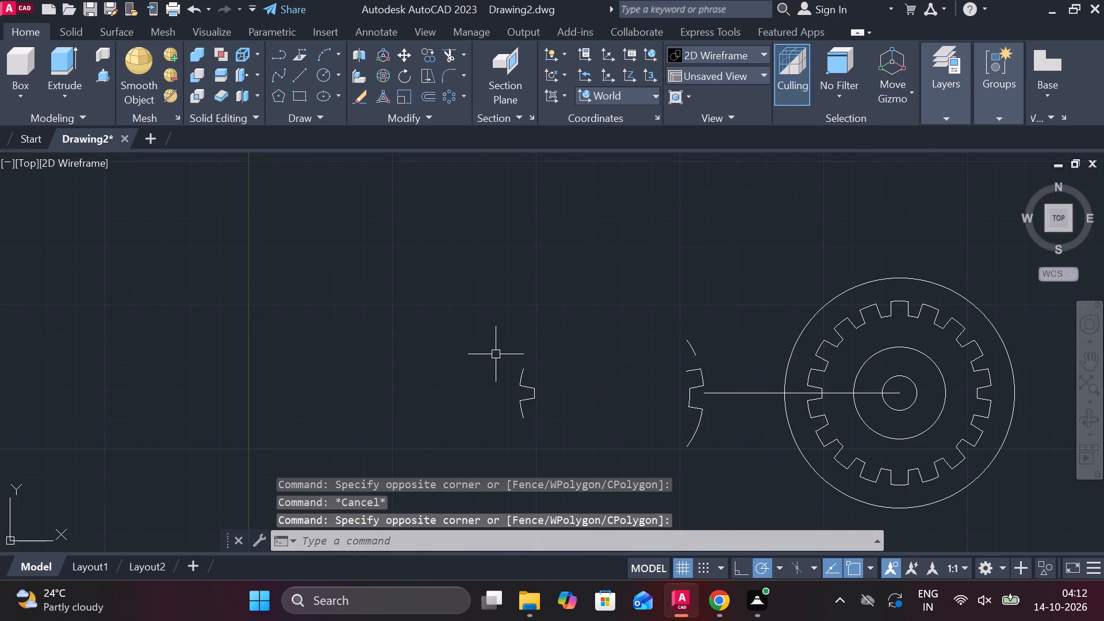
left_click(453, 310)
left_click(570, 428)
key("e")
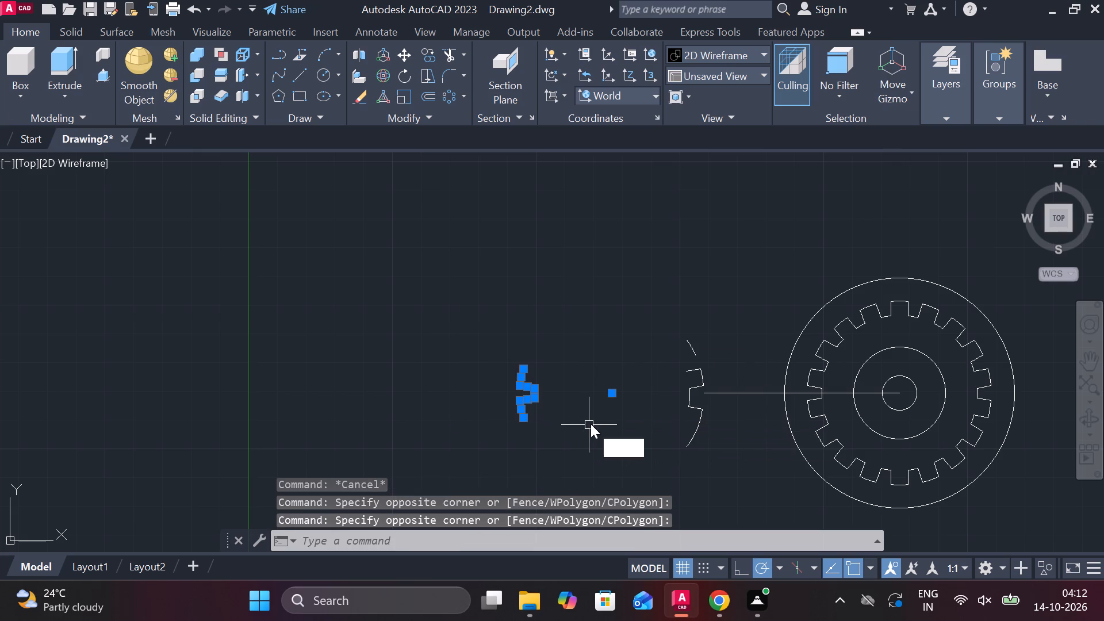
key("space")
double_click(695, 450)
left_click(680, 338)
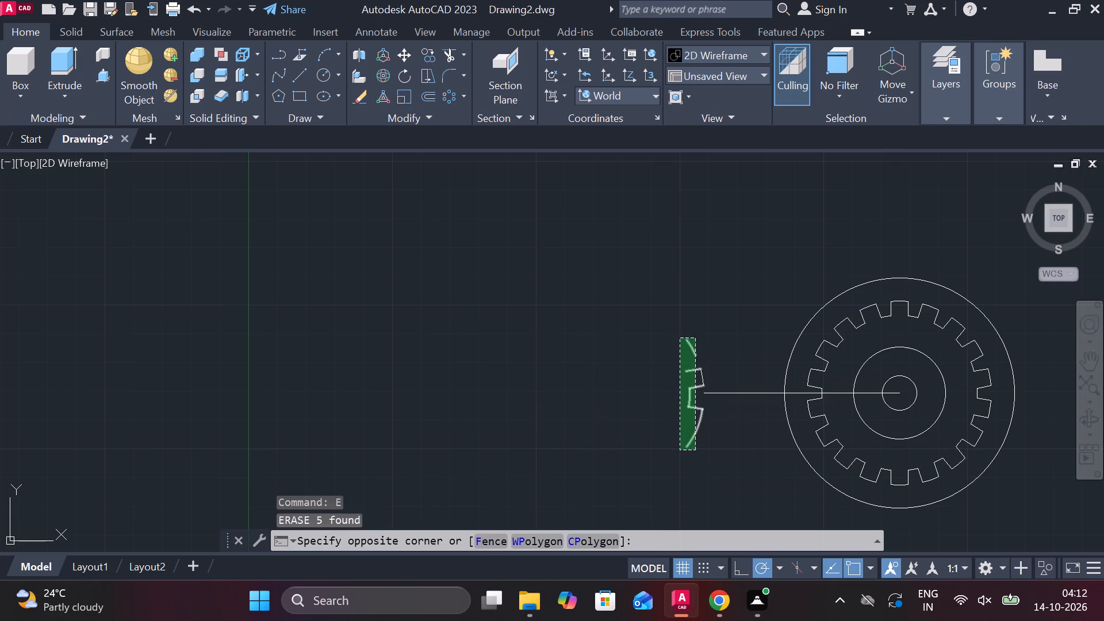
type("e")
key("space")
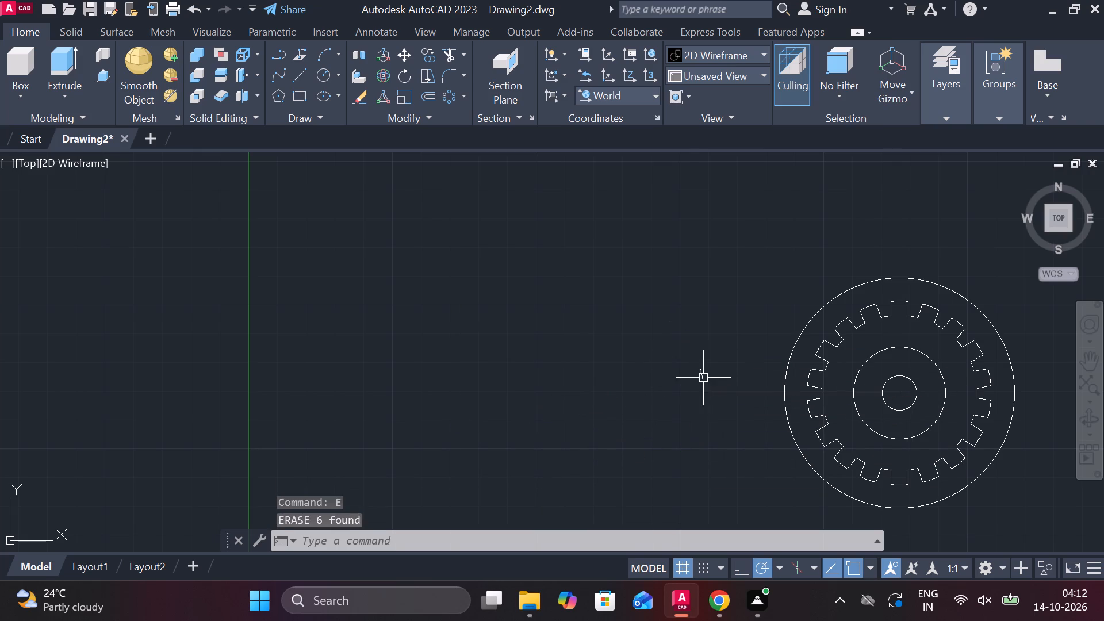
left_click(703, 378)
type("e")
key("space")
Copy the first gear with all its concentric circles 100 units to the left, using its centre as base point.
middle_click_drag(599, 343, 516, 324)
double_click(647, 235)
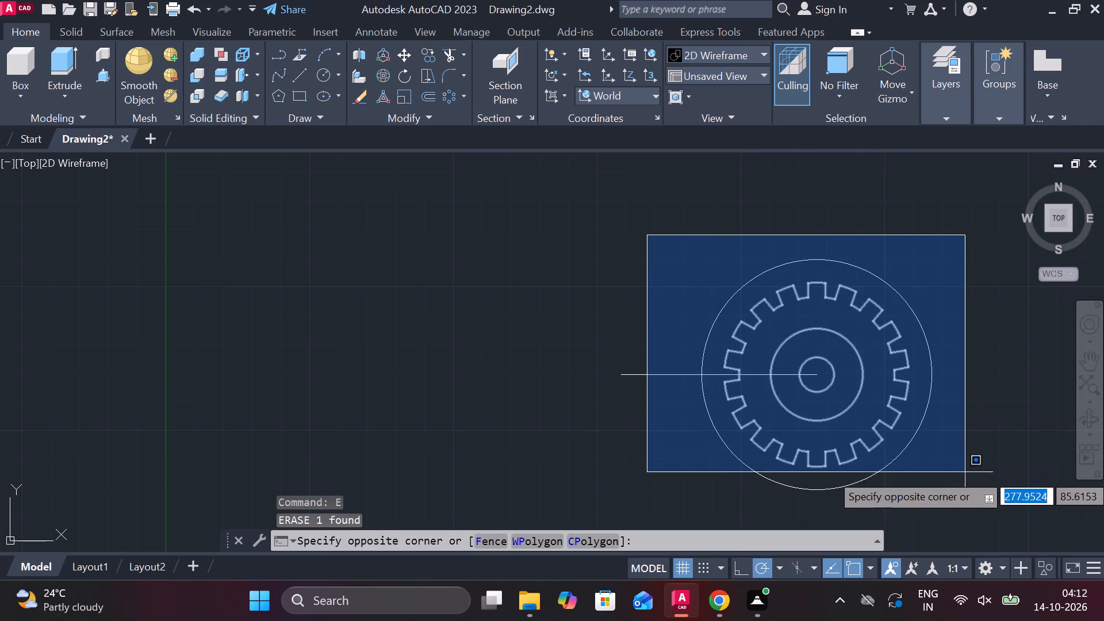
left_click(961, 500)
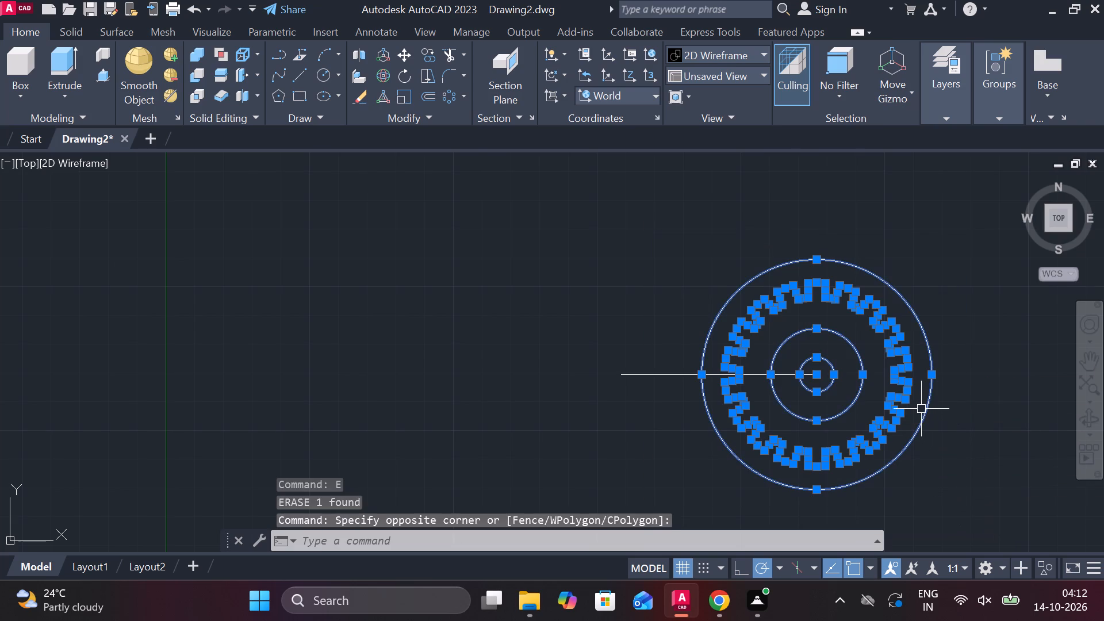
type("co")
key("Return")
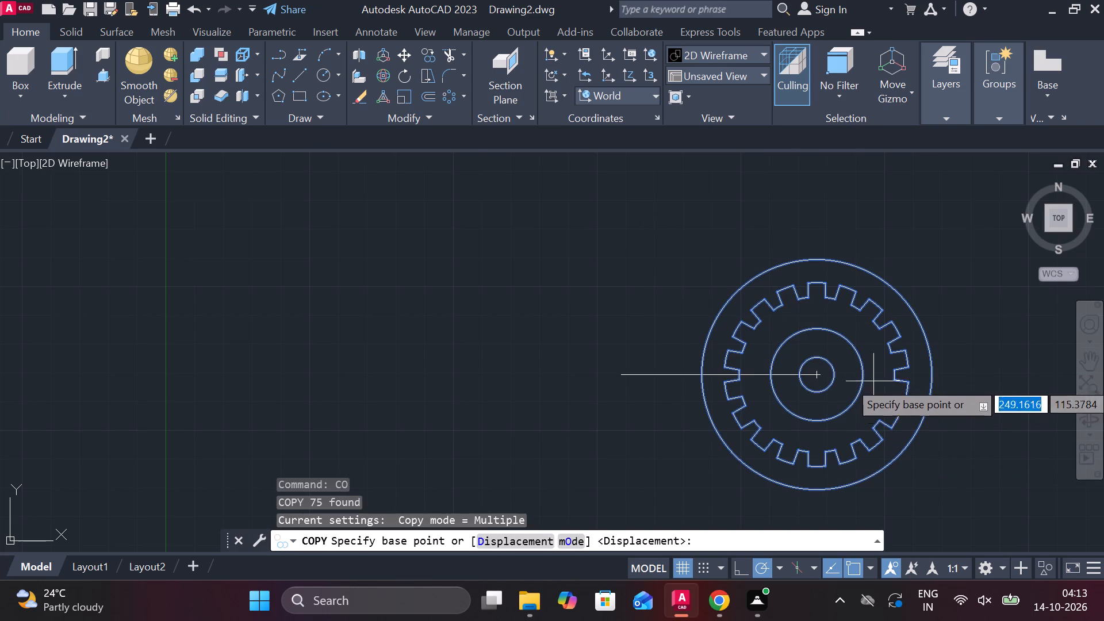
left_click(817, 369)
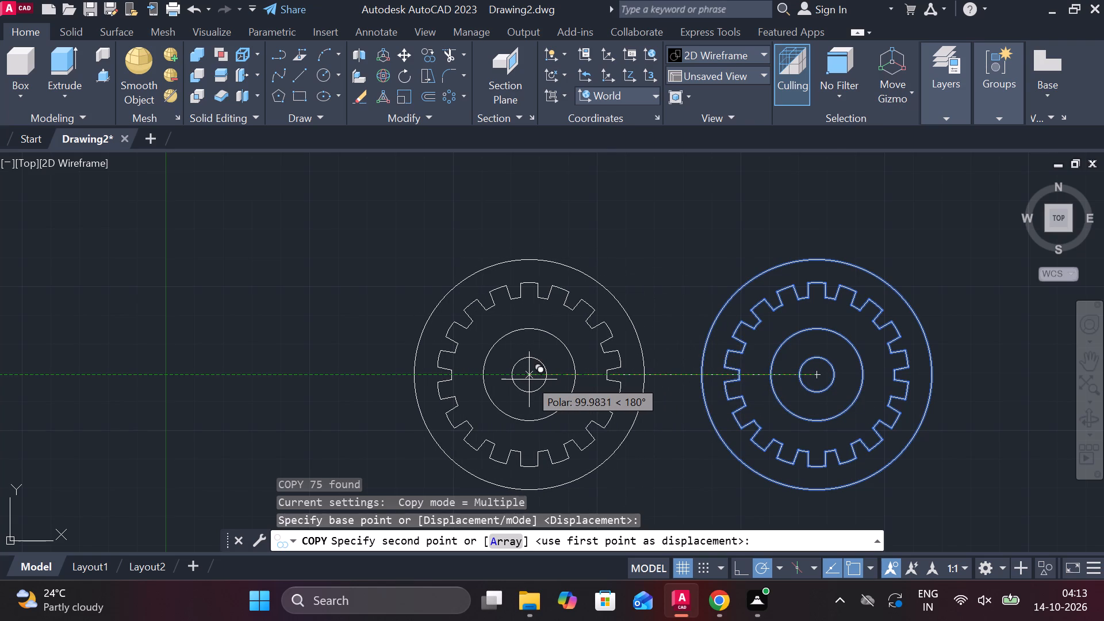
type("100")
key("Return")
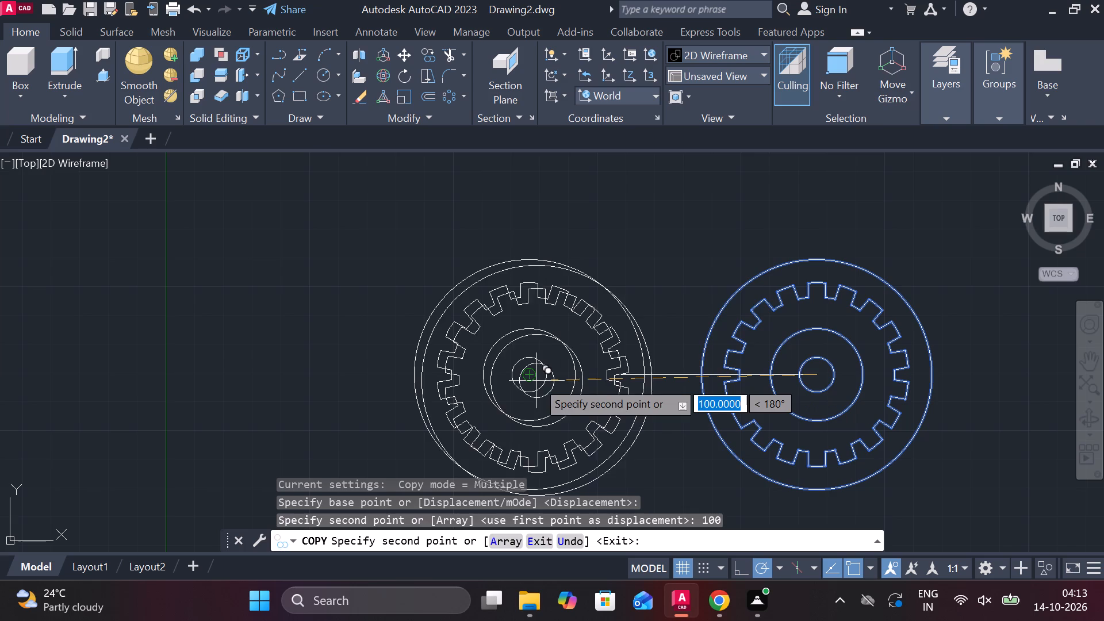
key("Escape")
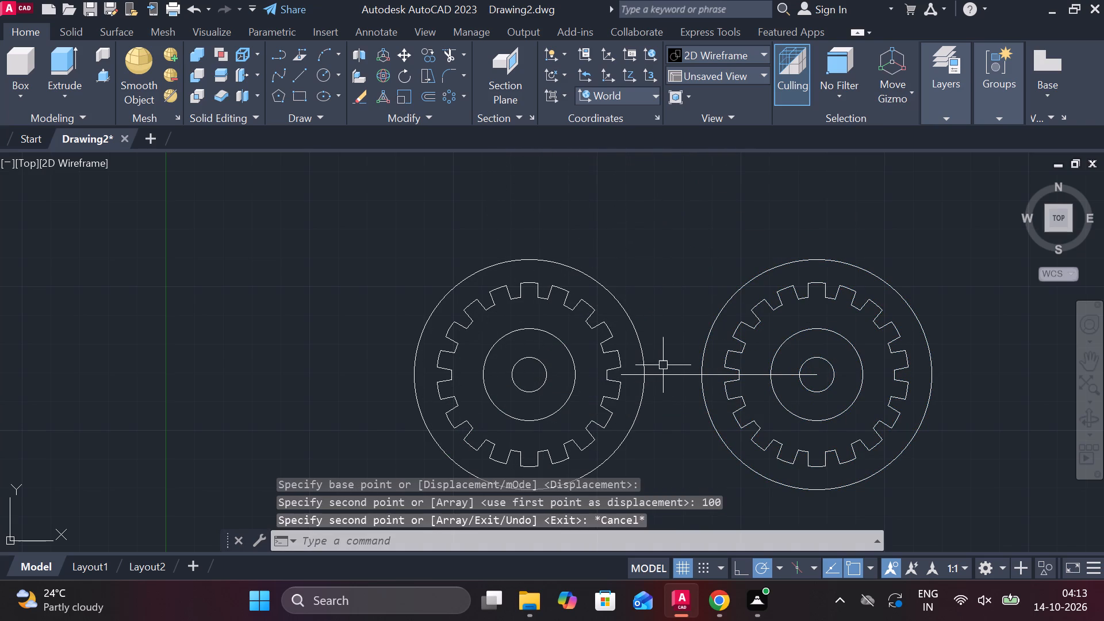
Trim the horizontal centre line inside both gears, leaving only the segment between their outer circles.
left_click(668, 378)
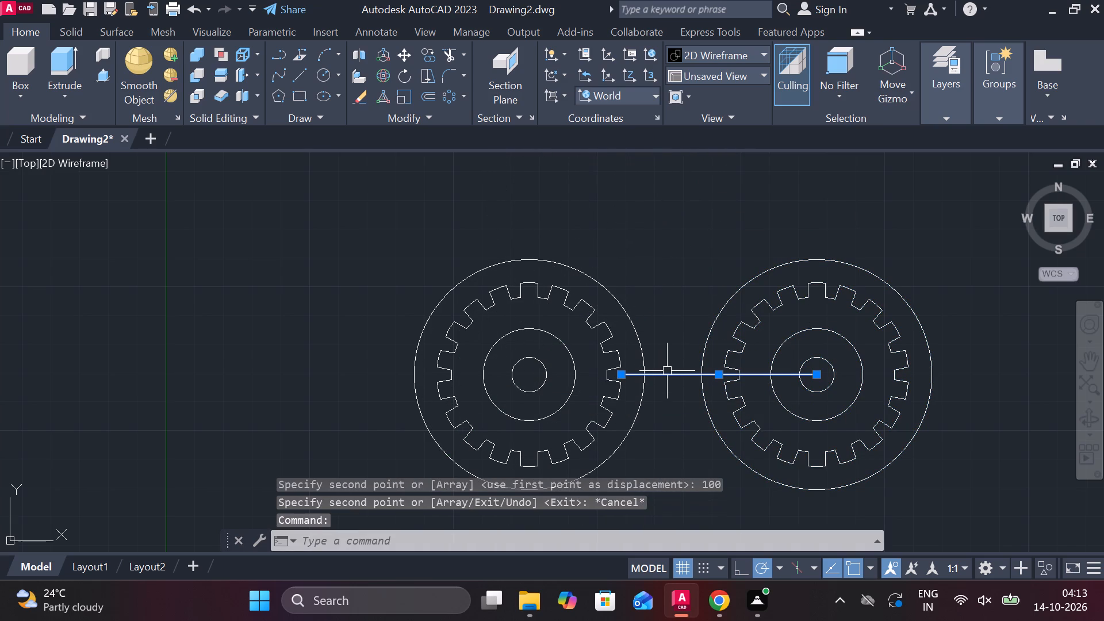
key("Escape")
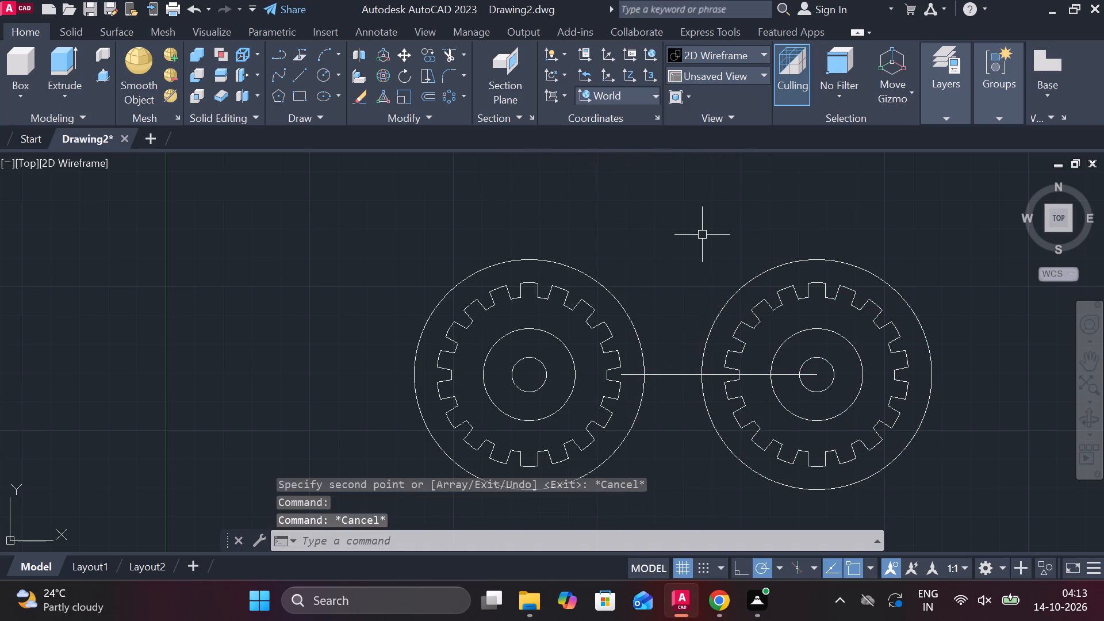
type("tr")
key("space")
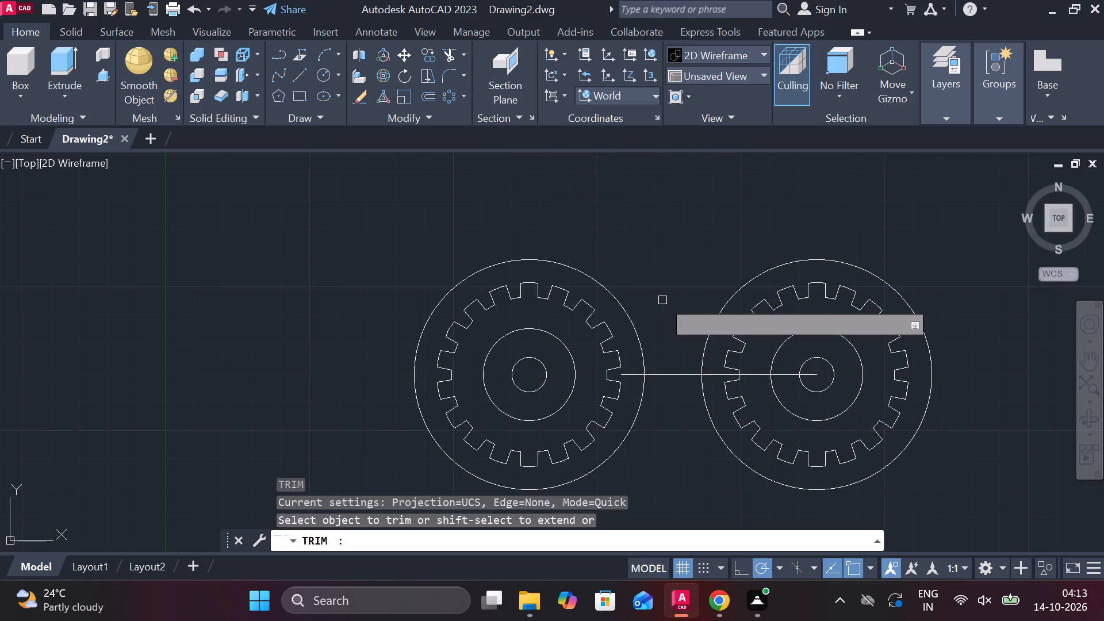
left_click(630, 371)
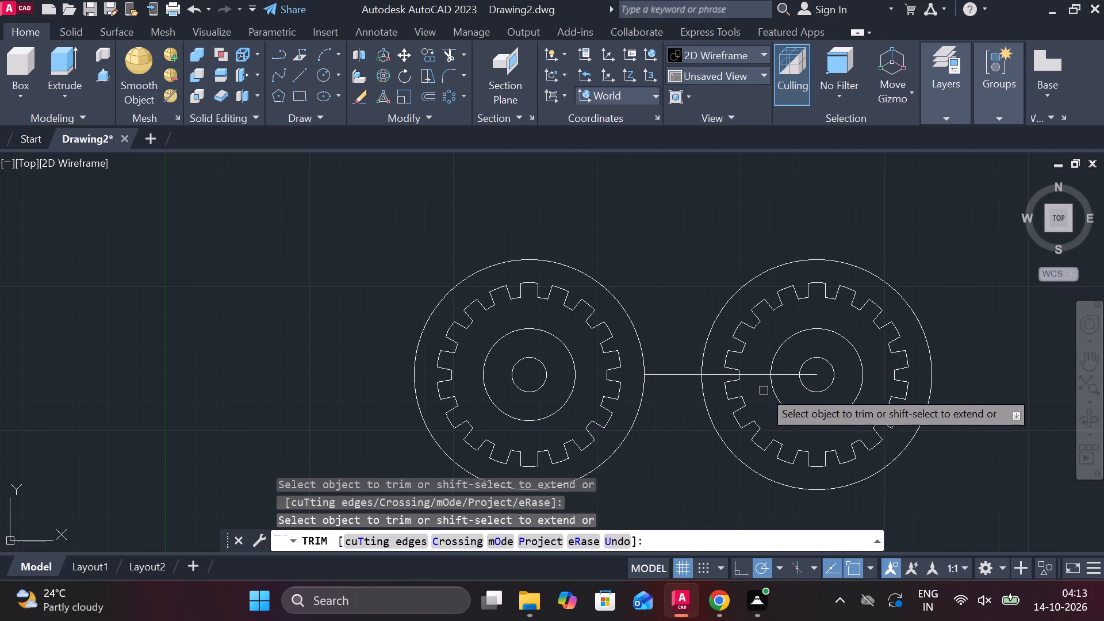
left_click(757, 374)
left_click(796, 374)
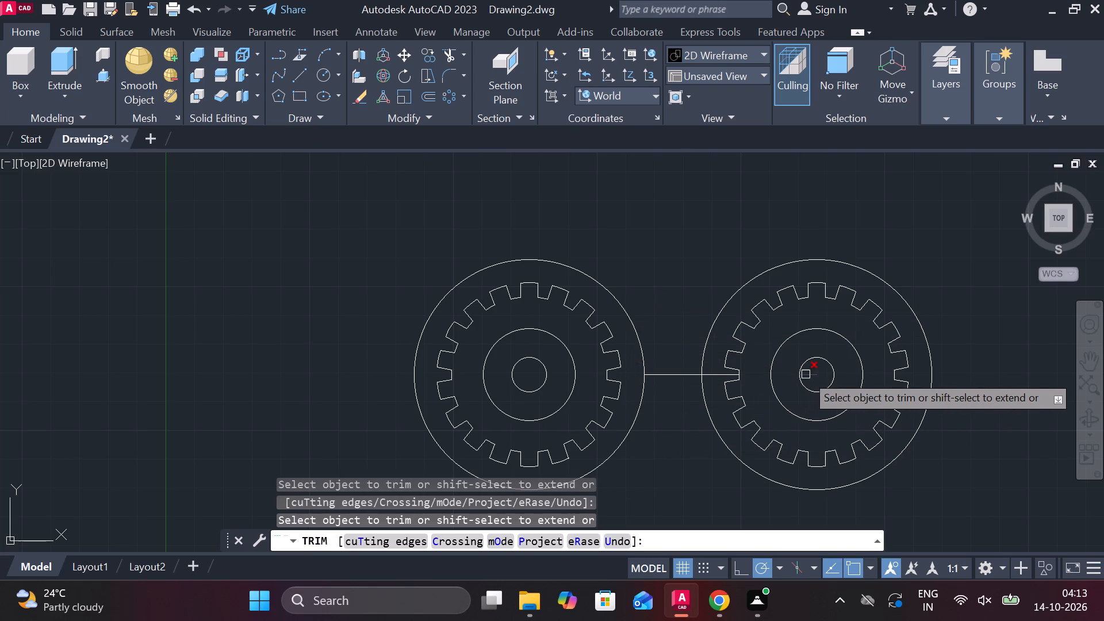
left_click(807, 374)
left_click(724, 377)
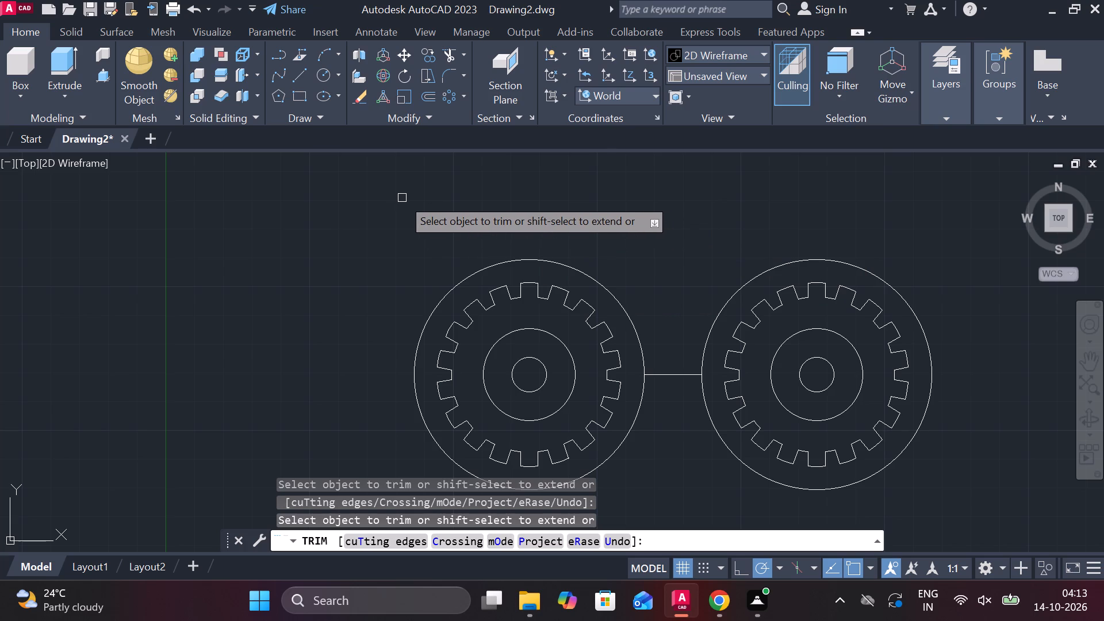
middle_click_drag(579, 219, 457, 193)
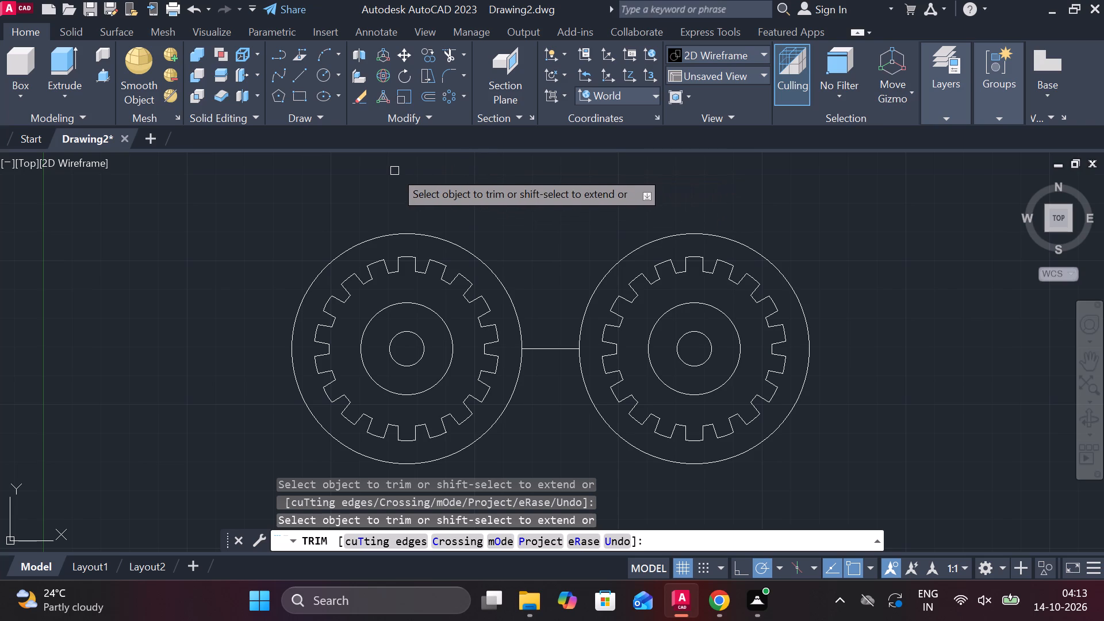
key("Escape")
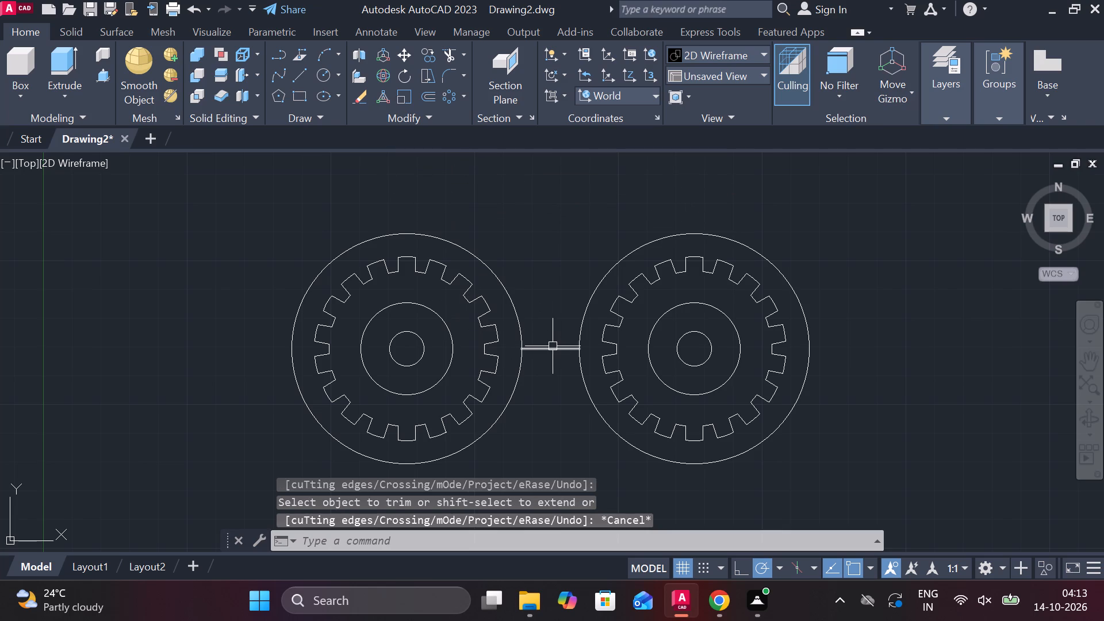
Lengthen the connecting line from its right end by about 288 units horizontally, running through and beyond the right gear.
left_click(553, 346)
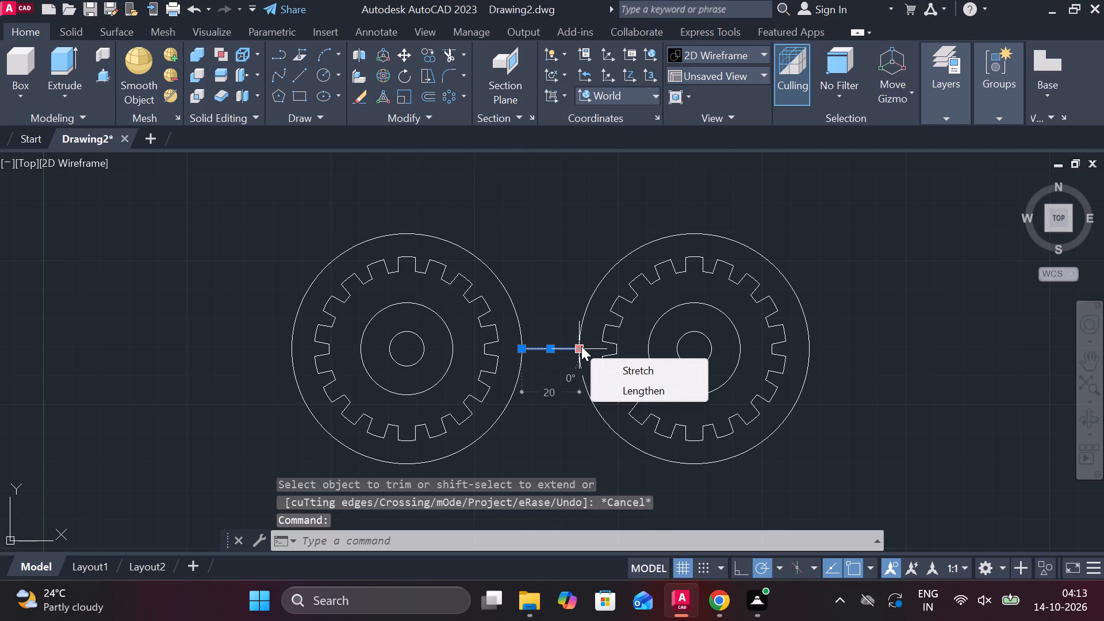
left_click(645, 389)
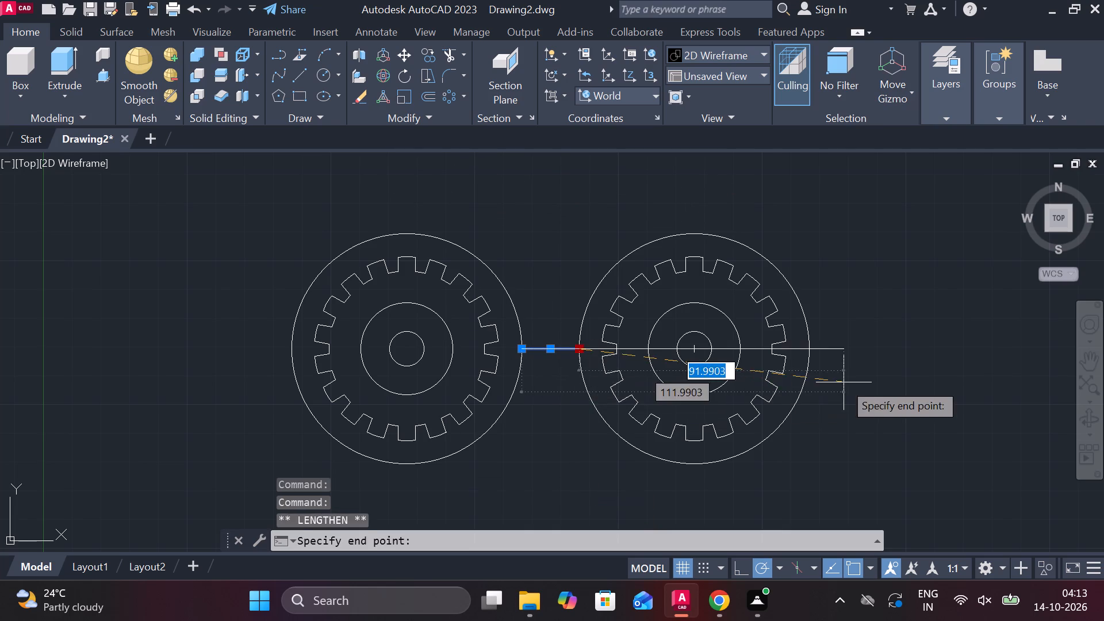
middle_click_drag(835, 382, 542, 386)
scroll(628, 347, "down", 1)
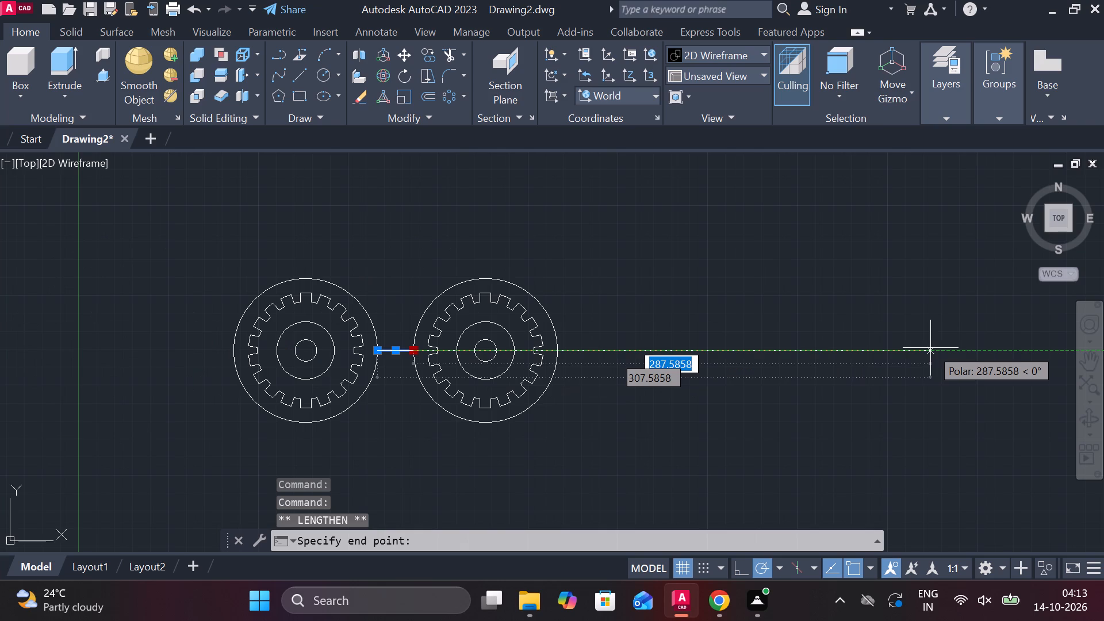
left_click(930, 348)
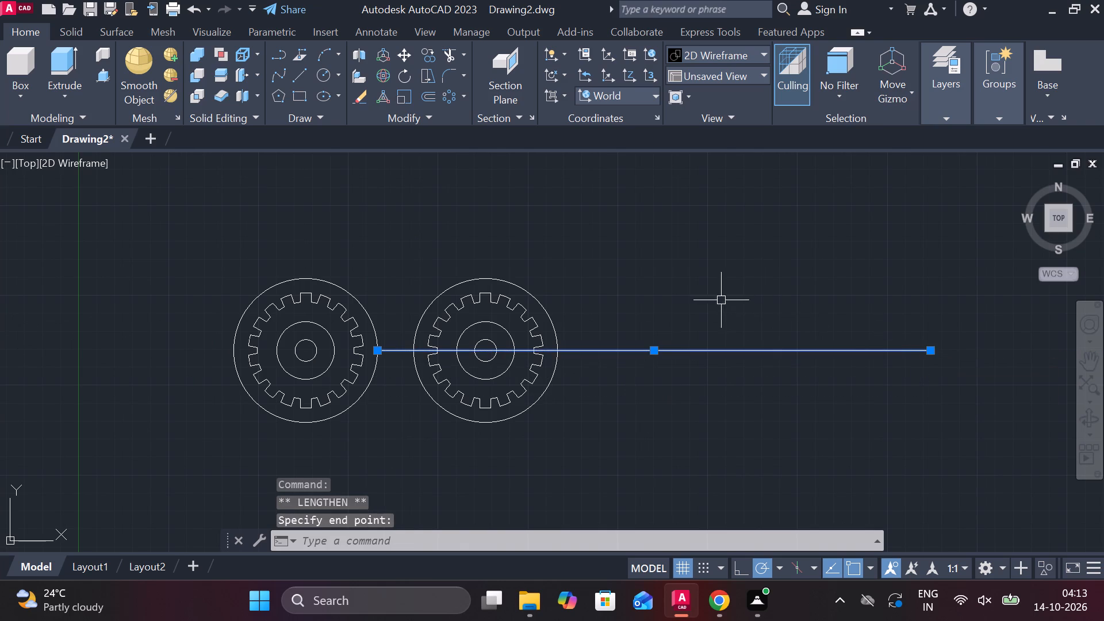
key("Escape")
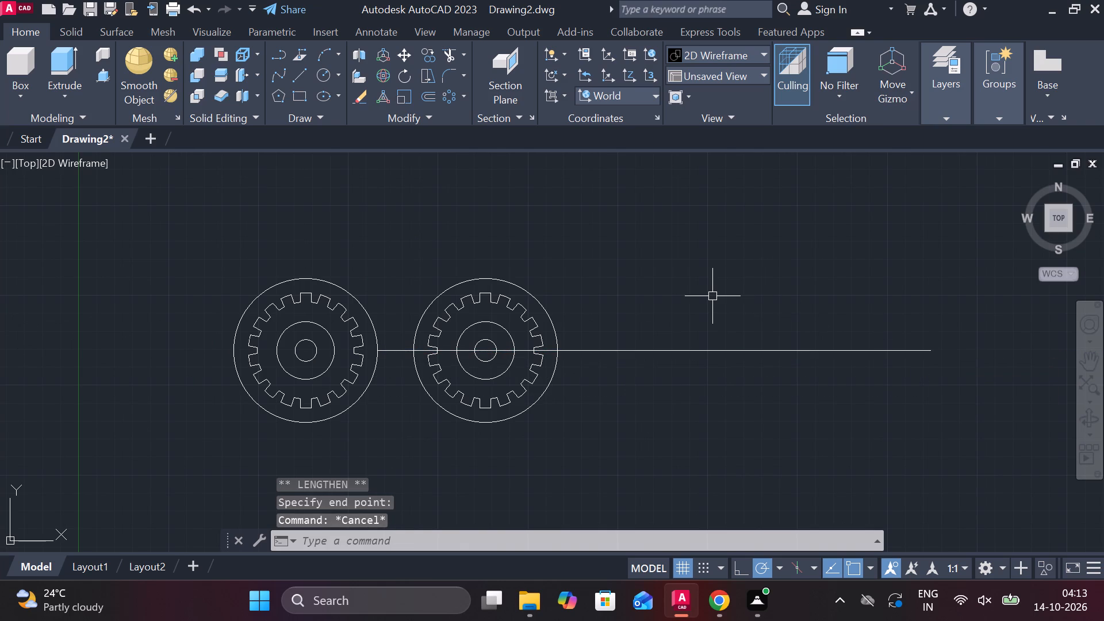
Draw two concentric circles of radius 32 and 27 centred on the extended line, to the right of both gears.
left_click(720, 350)
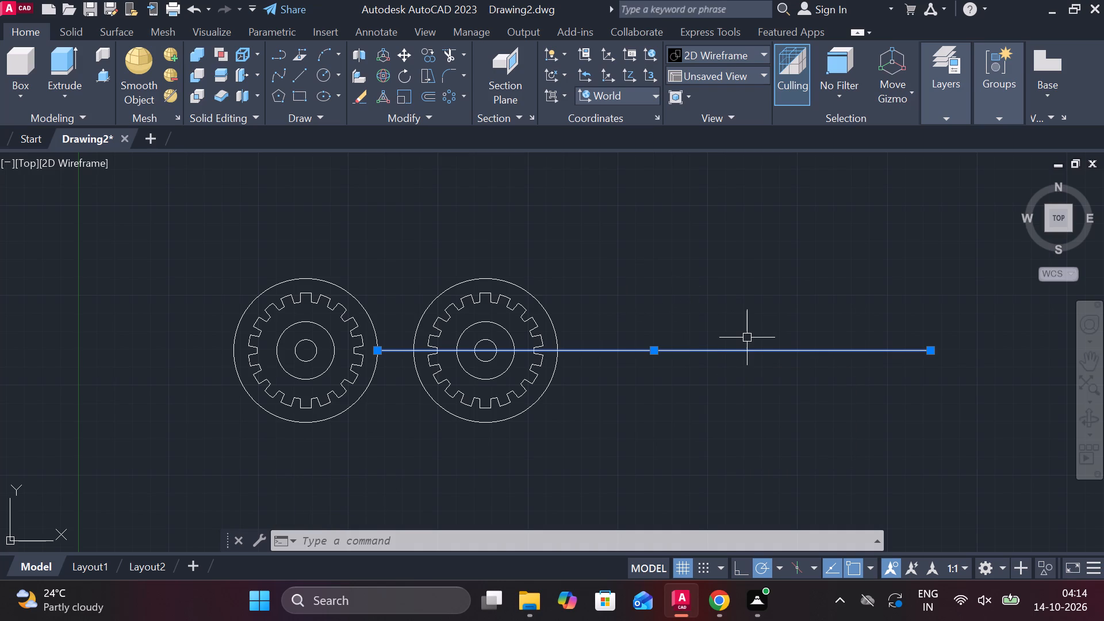
key("c")
key("Return")
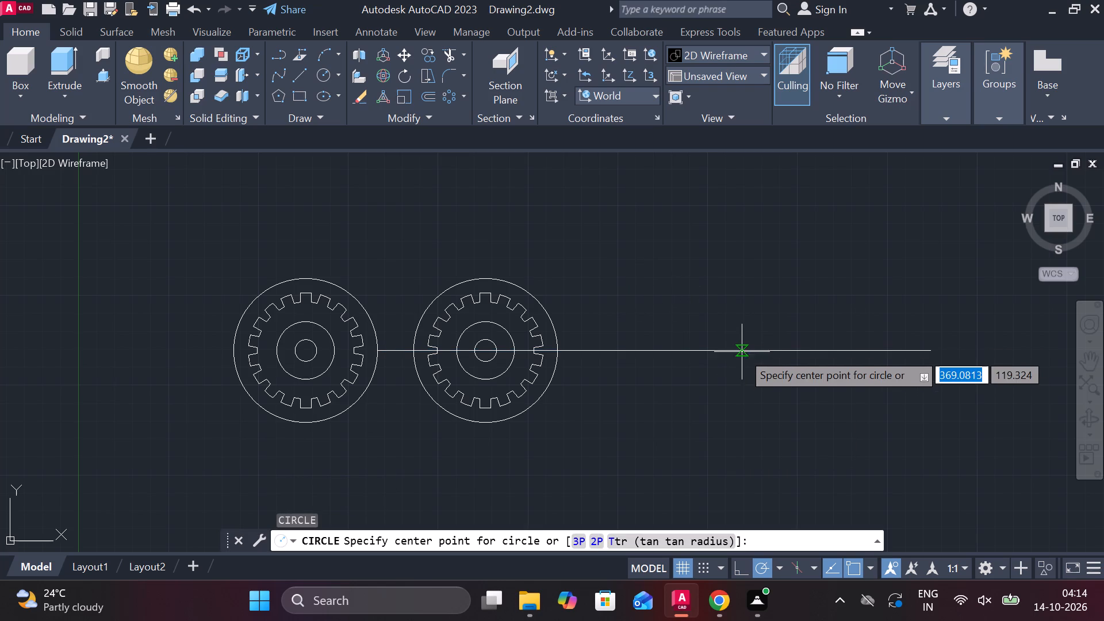
left_click(742, 349)
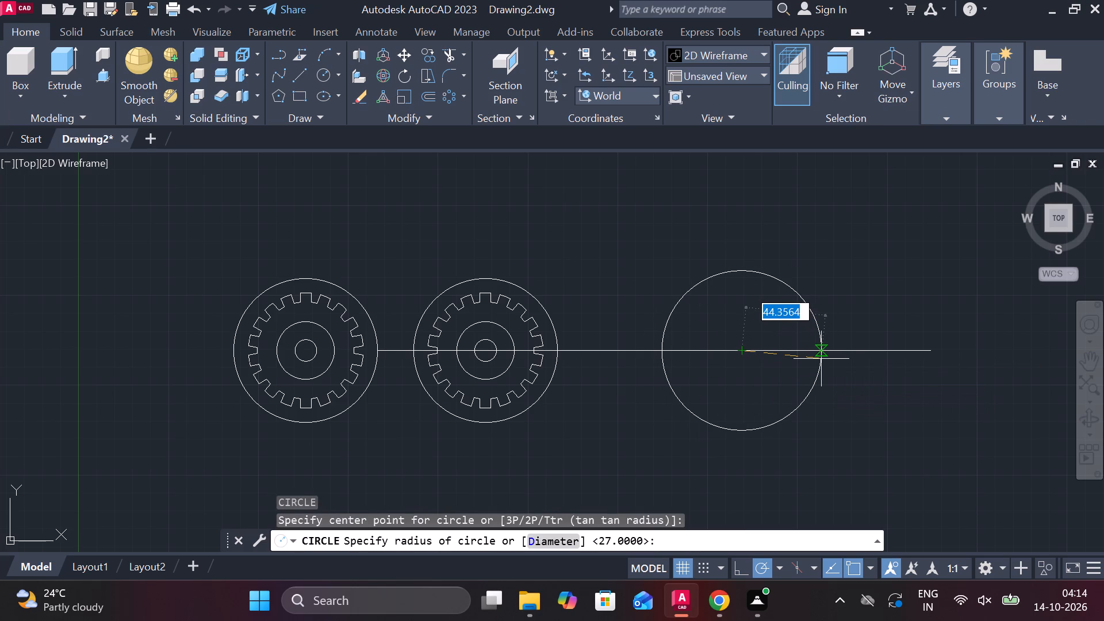
type("32")
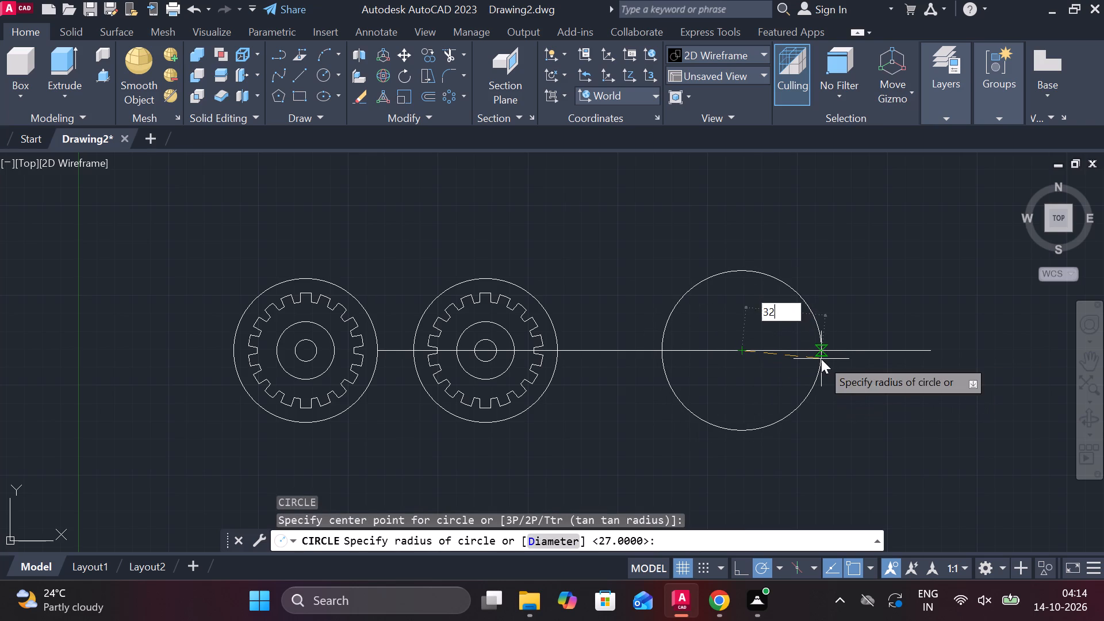
key("space")
key("space")
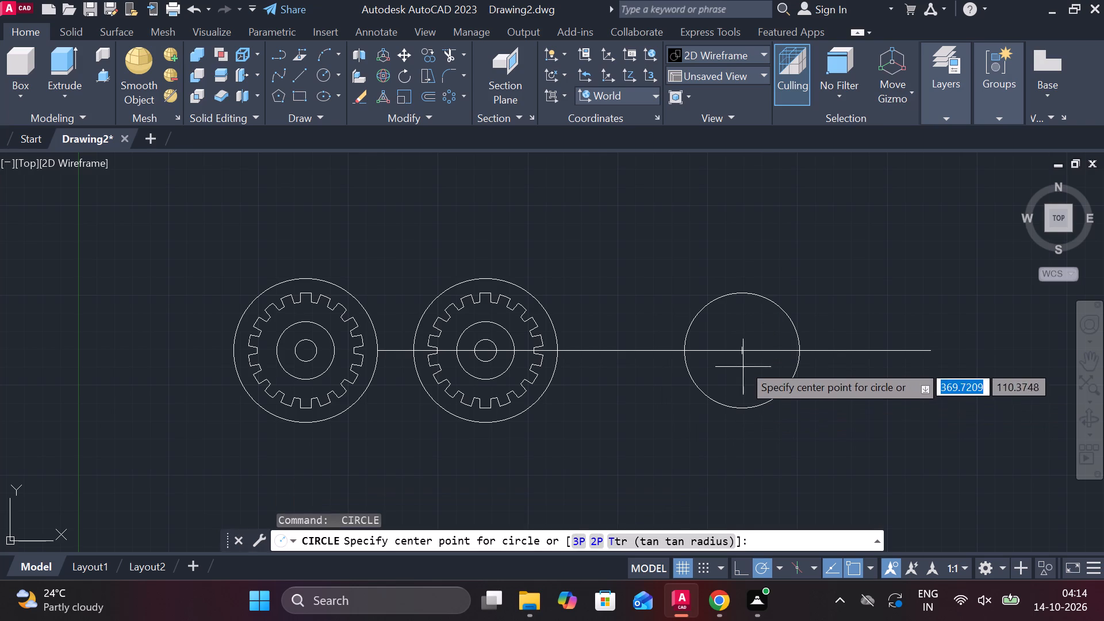
left_click(743, 356)
type("27")
key("space")
scroll(749, 331, "up", 2)
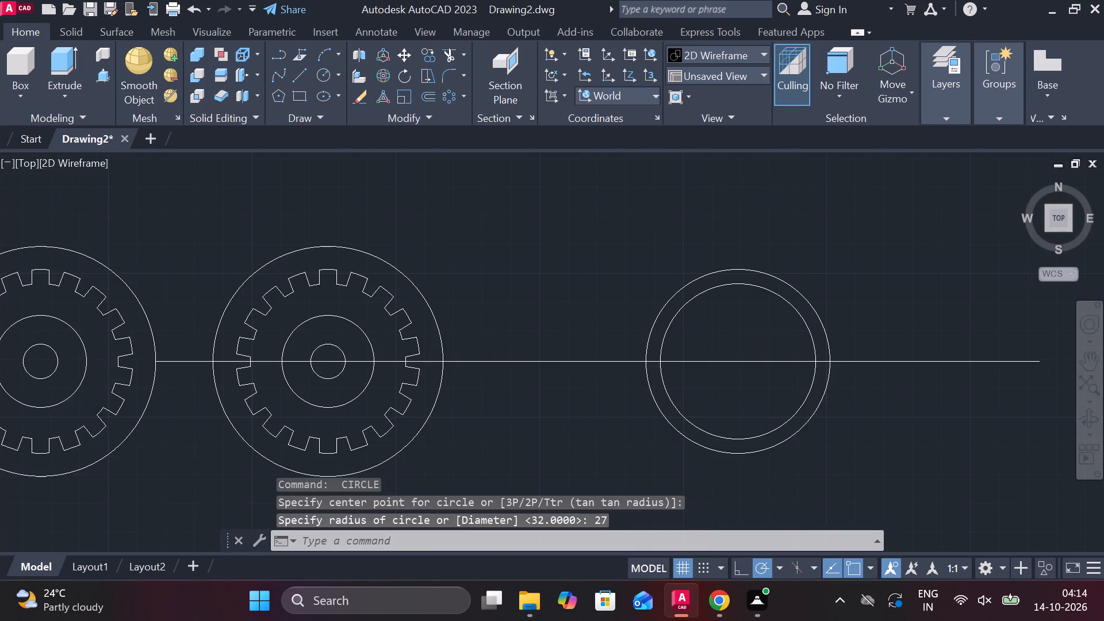
key("Escape")
Draw a vertical line from the top quadrant of the radius 27 circle to just above the outer circle.
key("l")
key("Return")
scroll(729, 250, "up", 1)
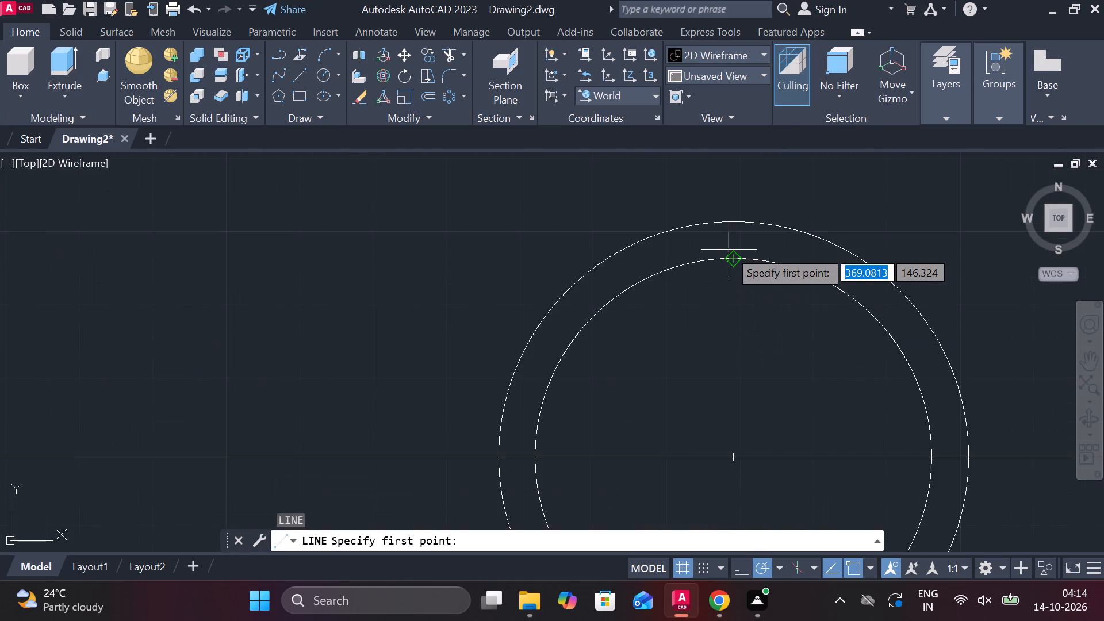
left_click(732, 254)
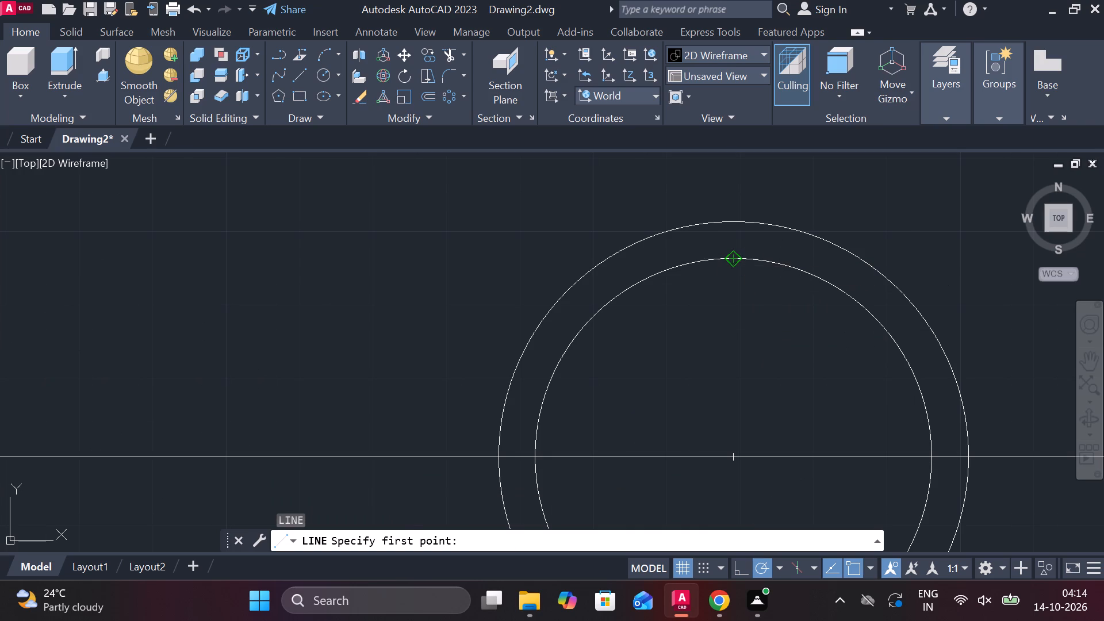
left_click(729, 198)
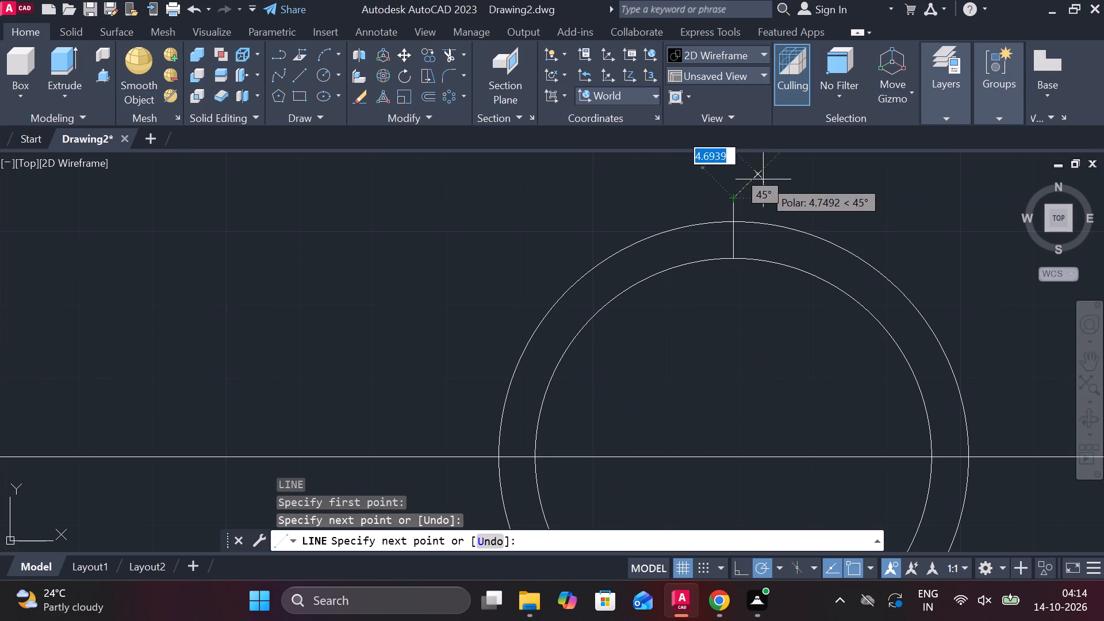
key("Escape")
Stretch the vertical line's lower end straight down to just inside the radius 27 circle.
scroll(734, 241, "up", 3)
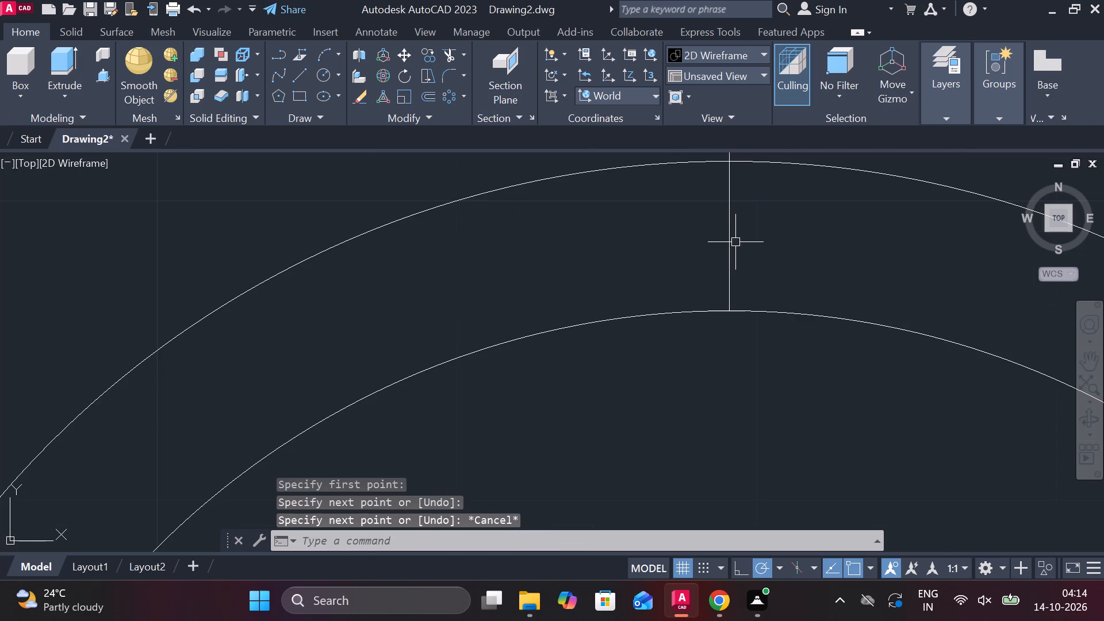
scroll(735, 242, "down", 1)
left_click(735, 240)
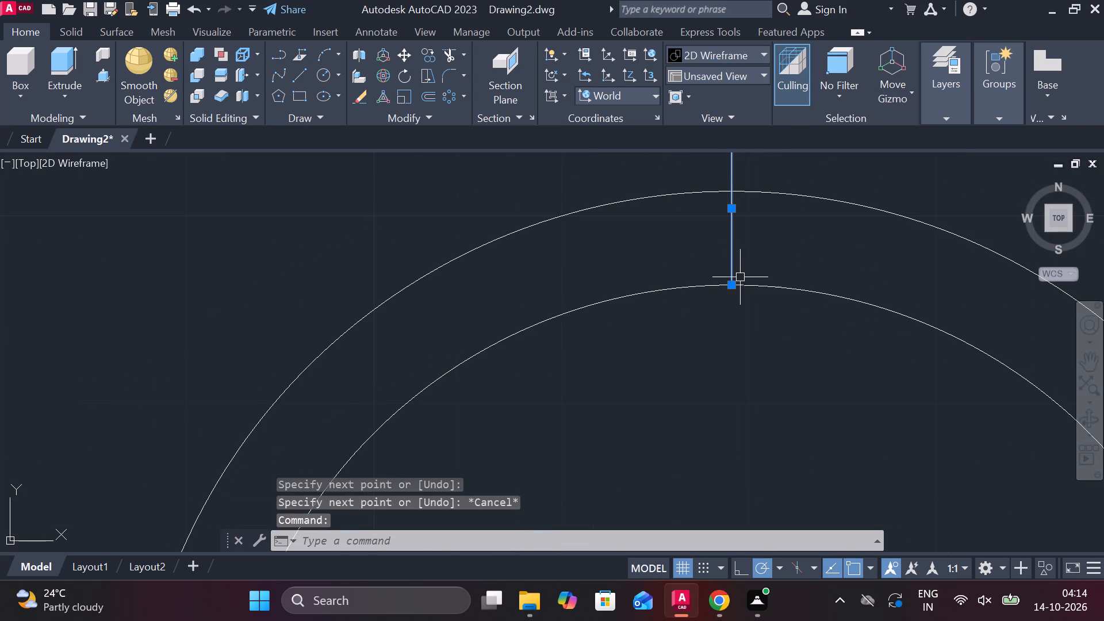
left_click(729, 286)
left_click(730, 320)
key("Escape")
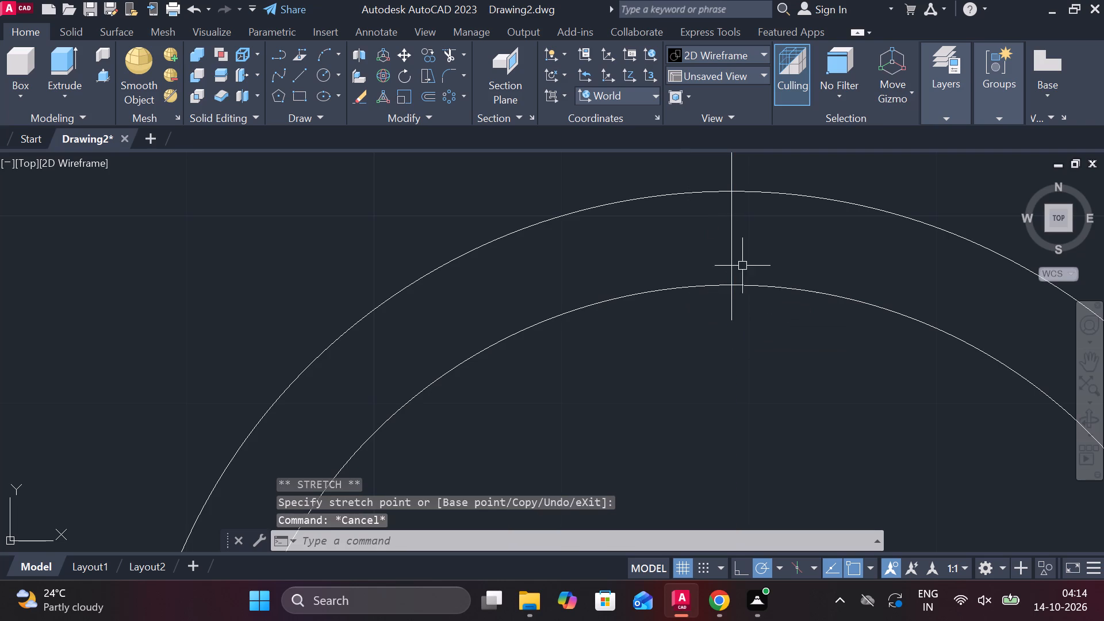
Offset the vertical line 3 units to each side.
left_click(731, 247)
key("o")
key("Return")
key("Return")
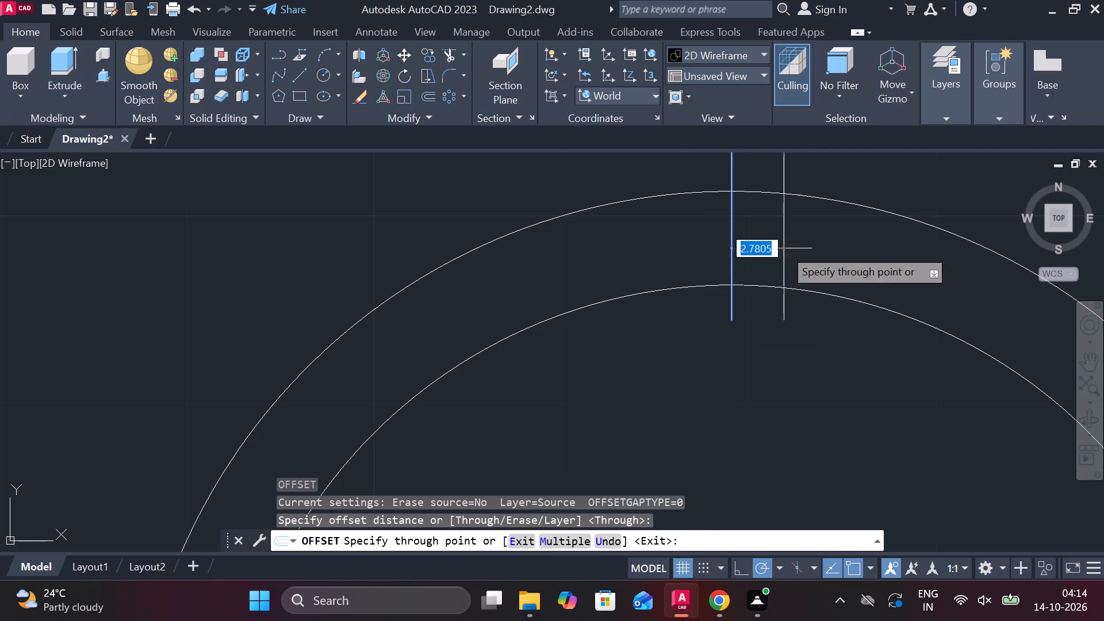
key("3")
key("Return")
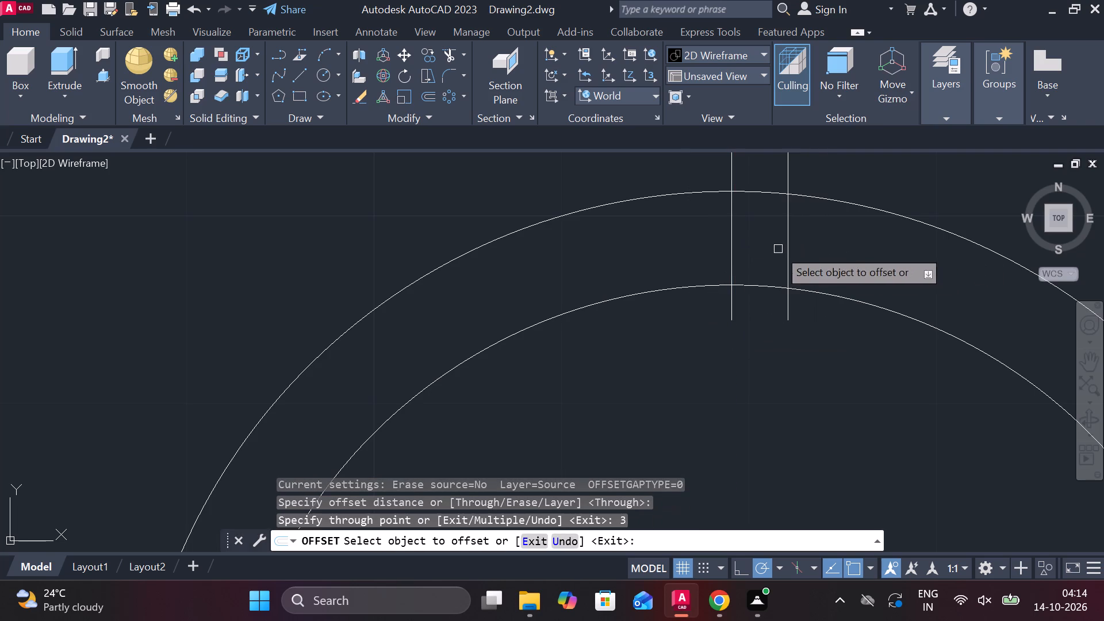
left_click(733, 233)
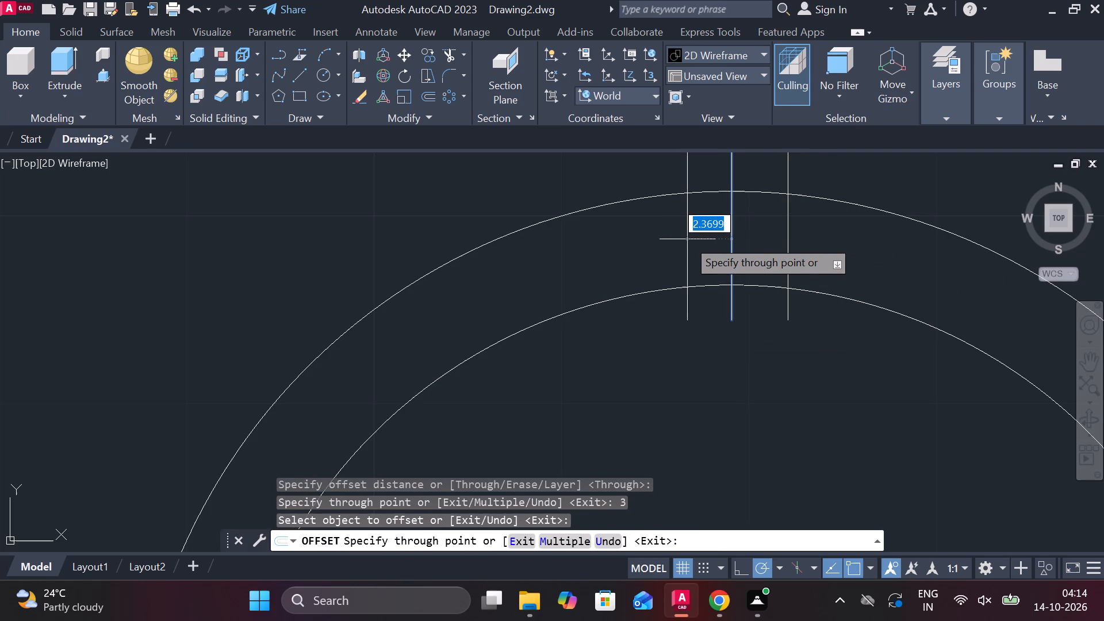
key("3")
key("Return")
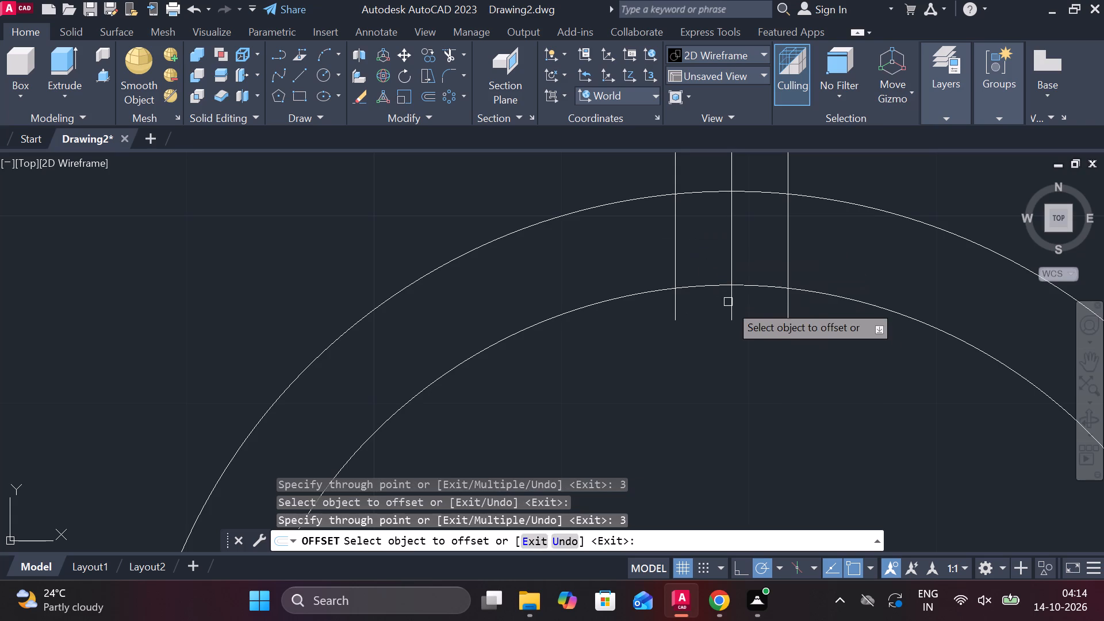
key("Escape")
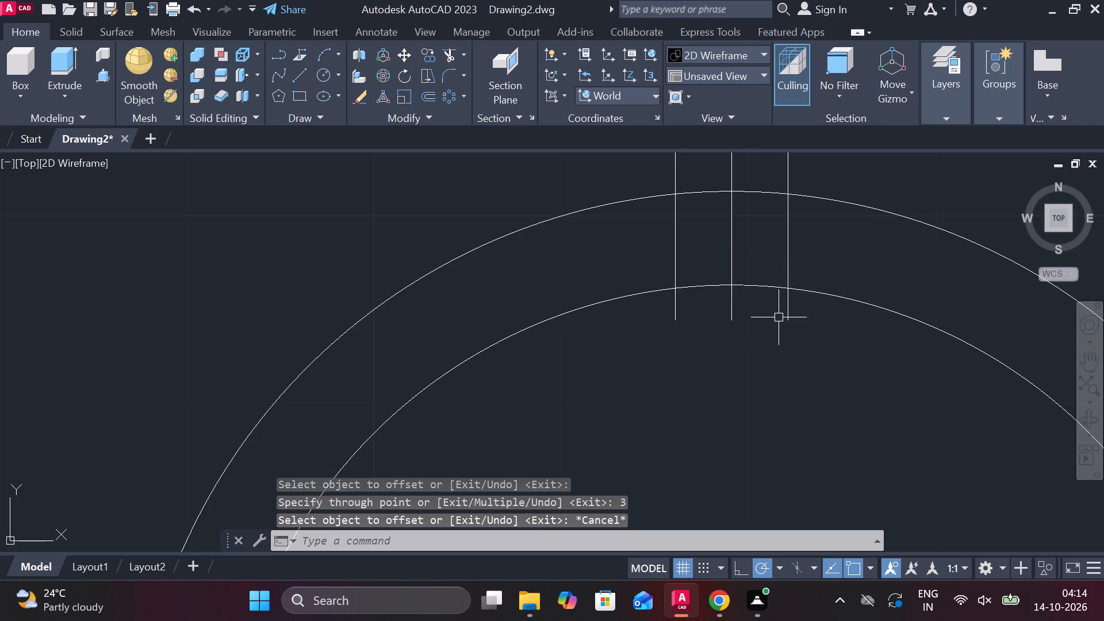
Erase the middle vertical line, keeping the two offset lines.
type("tr")
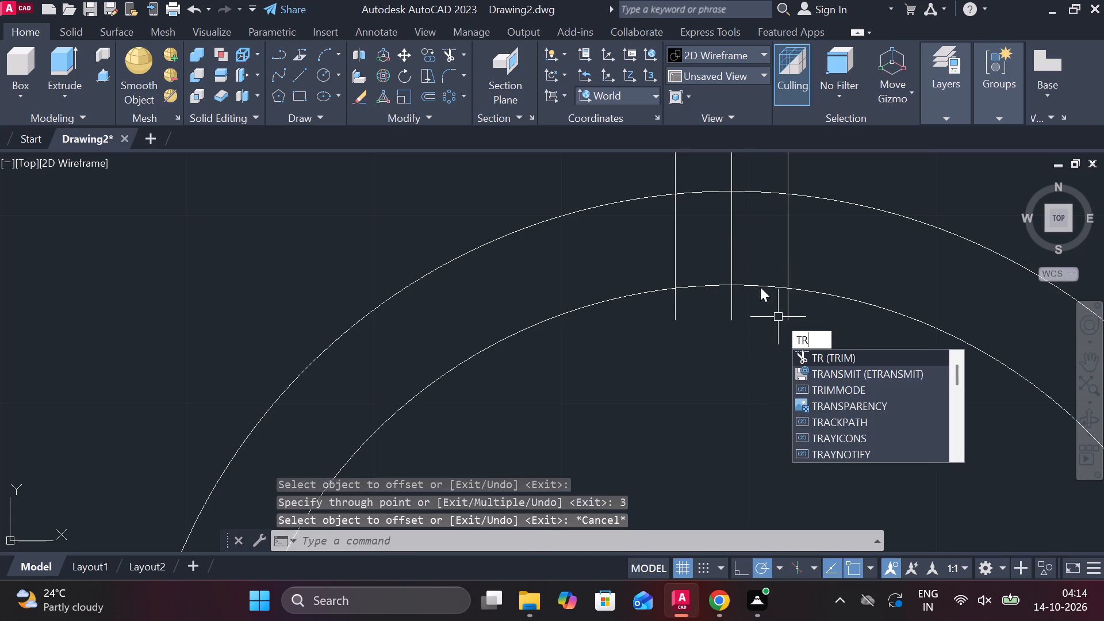
key("Escape")
left_click(730, 220)
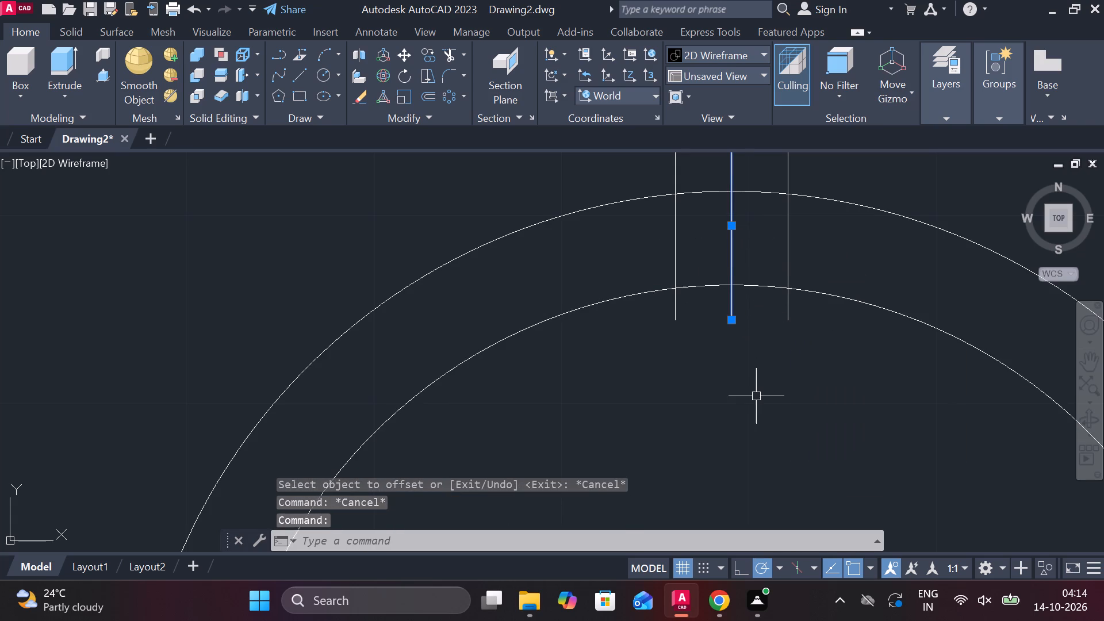
key("e")
key("space")
Polar-array the two vertical offset lines around the third gear's centre with 18 items over 360 degrees.
scroll(756, 375, "down", 2)
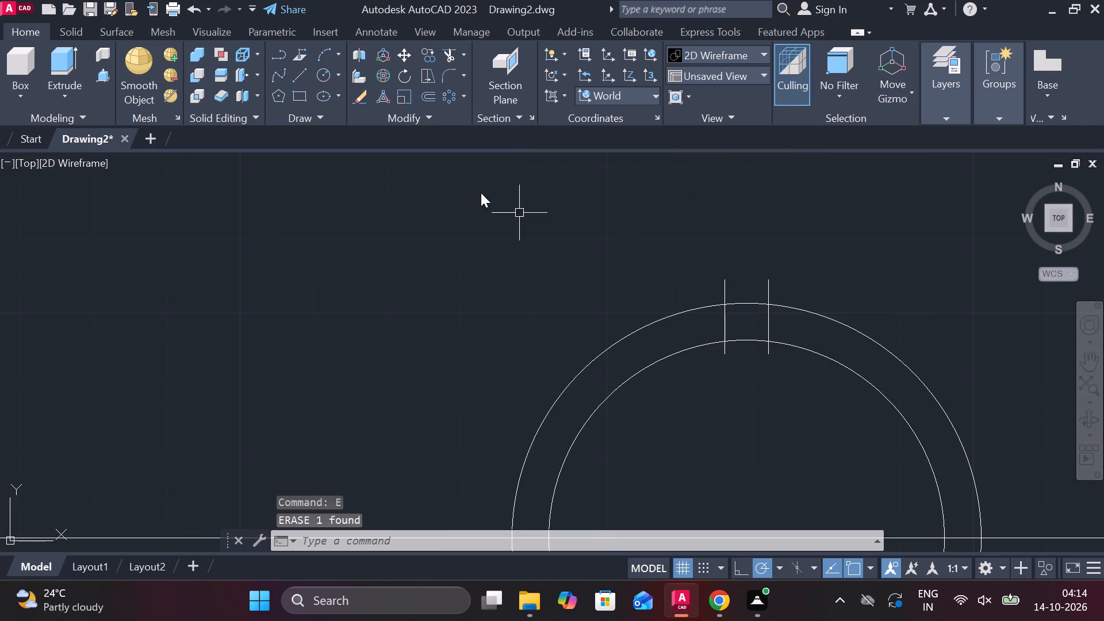
left_click(771, 289)
left_click(722, 284)
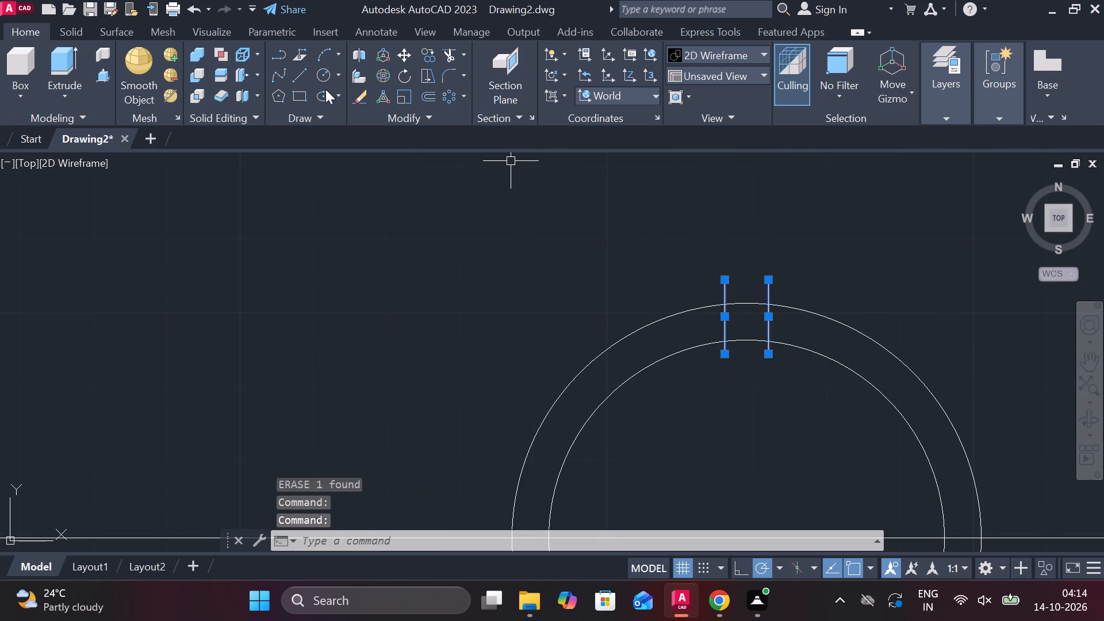
left_click(443, 93)
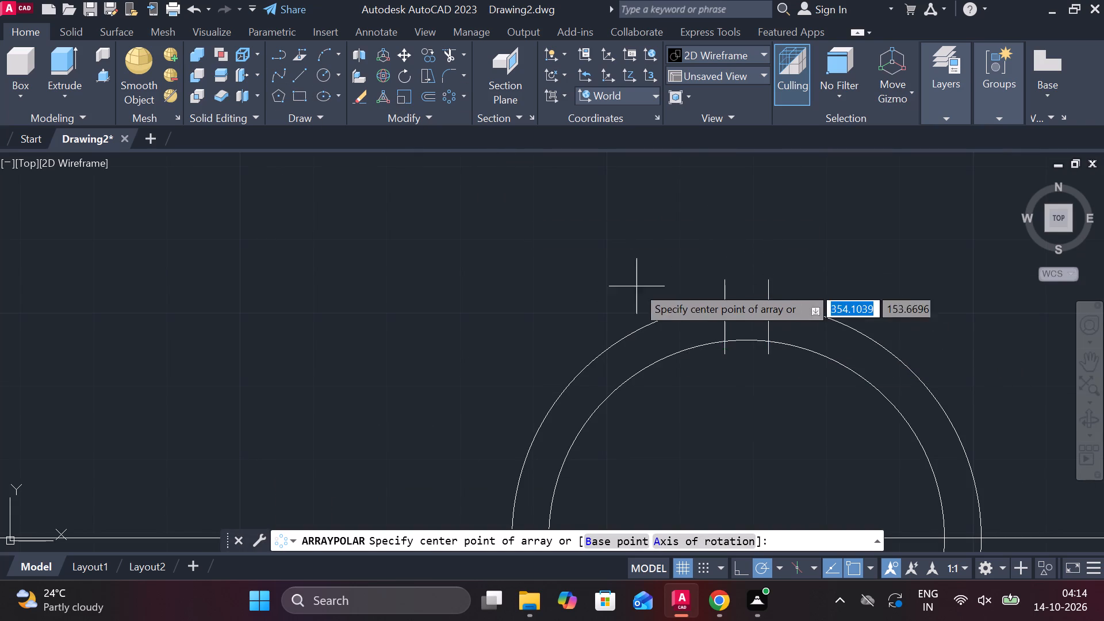
scroll(650, 309, "down", 2)
left_click(691, 398)
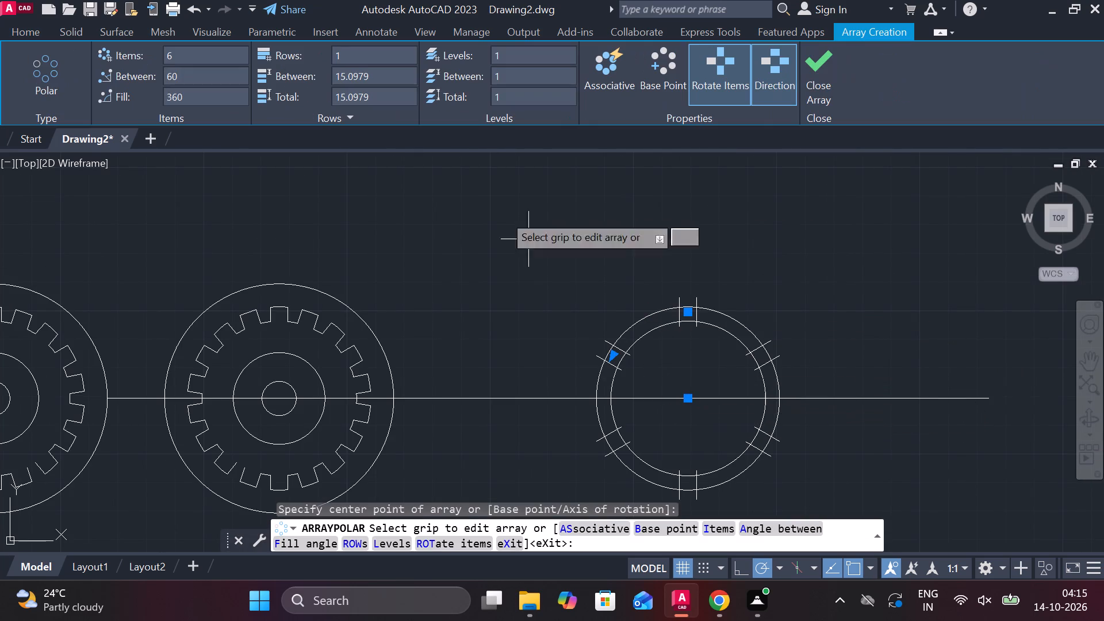
left_click(193, 53)
type("18")
key("Return")
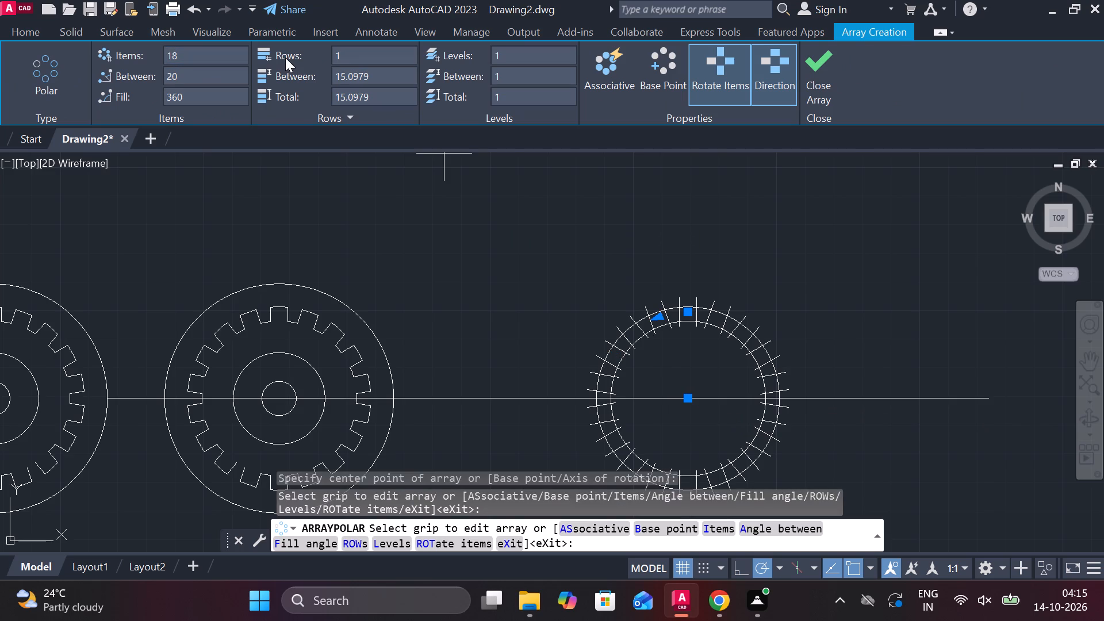
left_click(807, 74)
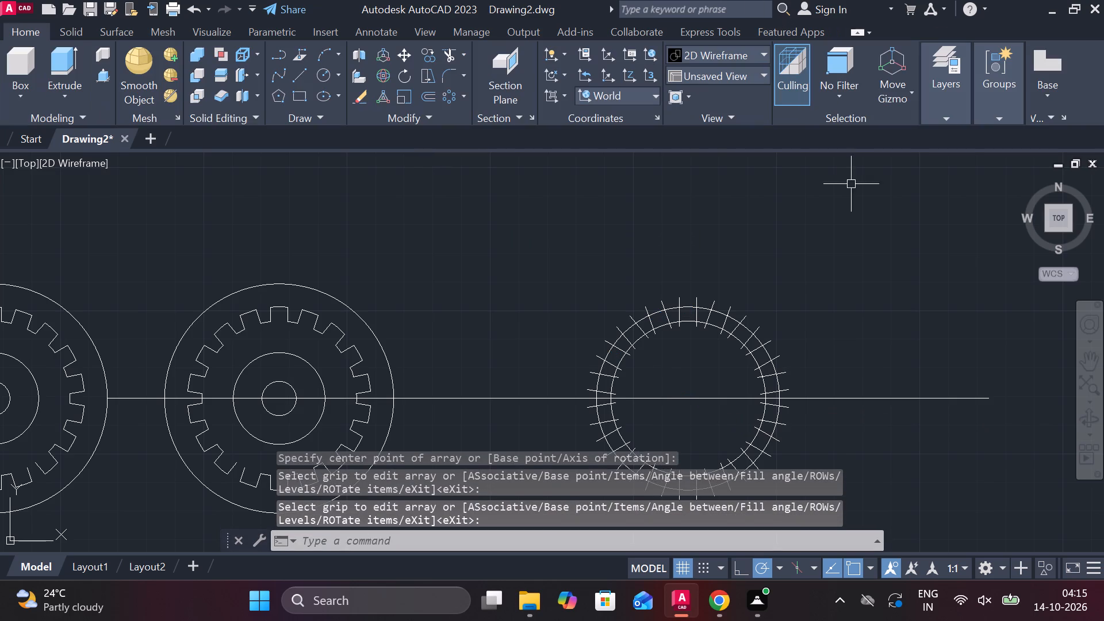
Trim the tooth-line ends inside the radius 27 circle, from its upper left across the top to the right side.
scroll(714, 327, "up", 2)
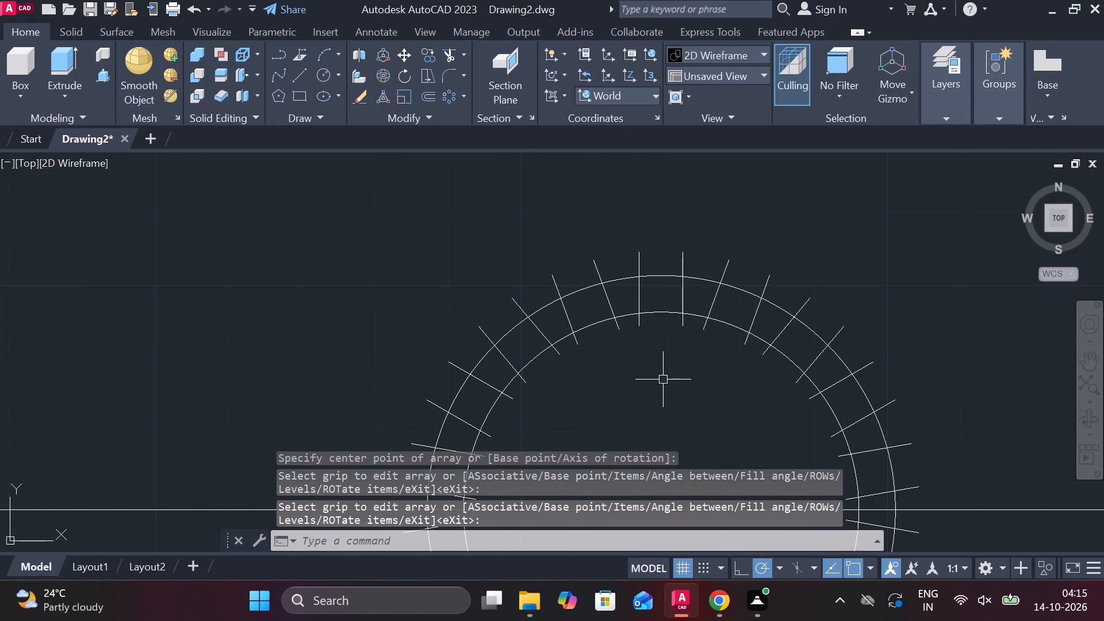
type("tr")
key("space")
middle_click_drag(661, 378, 599, 336)
scroll(492, 337, "up", 2)
left_click(494, 273)
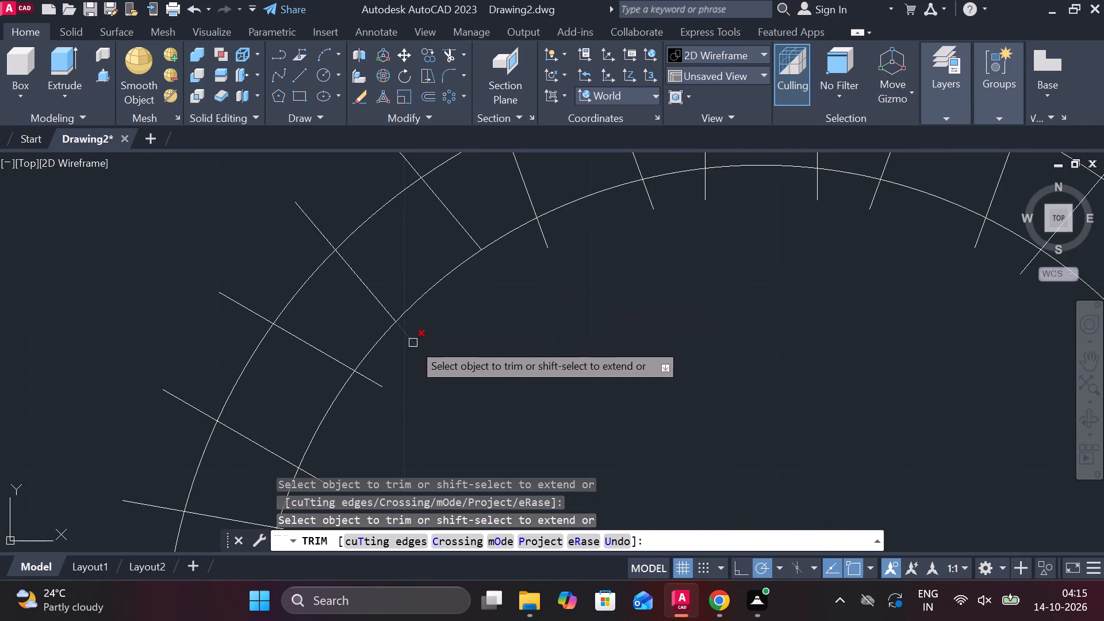
left_click(413, 343)
left_click_drag(534, 236, 619, 210)
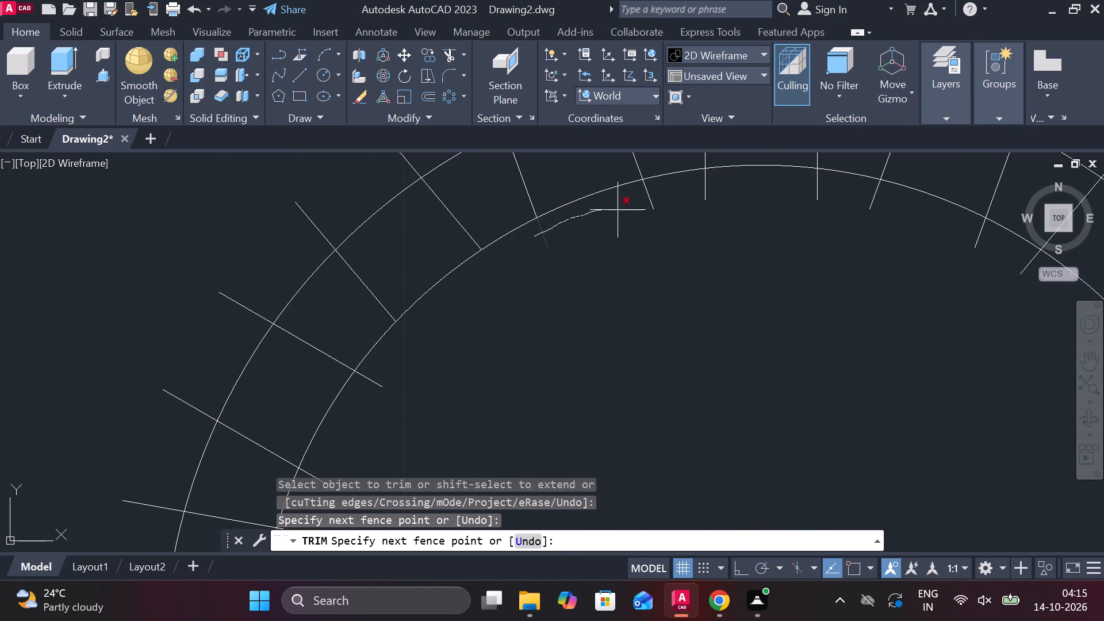
left_click_drag(619, 210, 865, 202)
left_click_drag(865, 202, 884, 209)
scroll(860, 278, "down", 1)
middle_click_drag(841, 281, 565, 230)
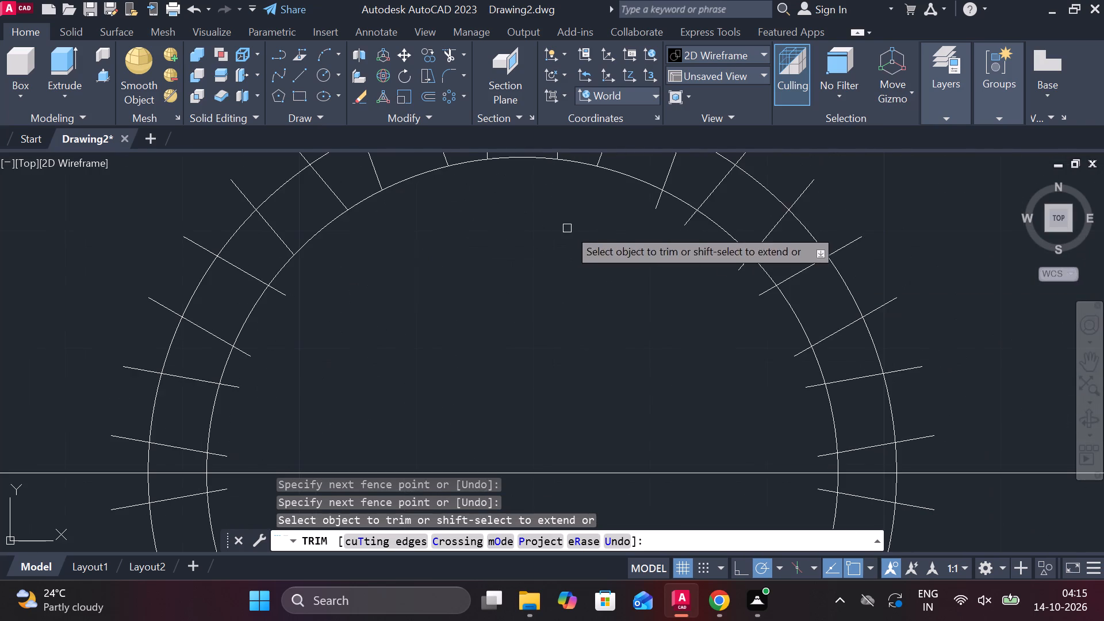
left_click_drag(643, 197, 681, 206)
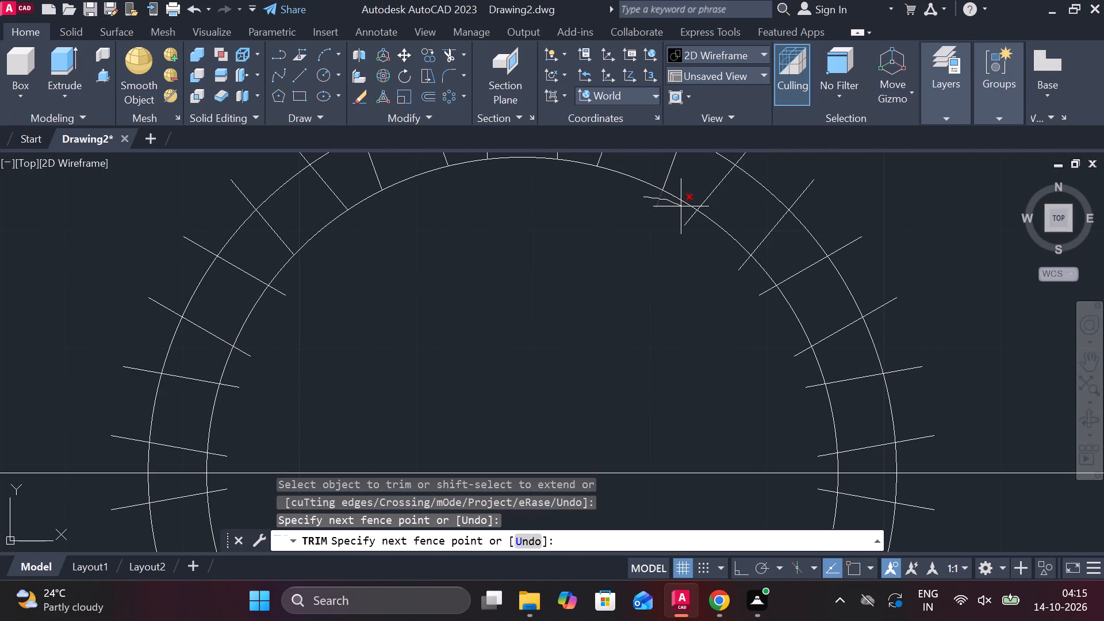
left_click_drag(681, 206, 744, 270)
left_click_drag(744, 270, 804, 365)
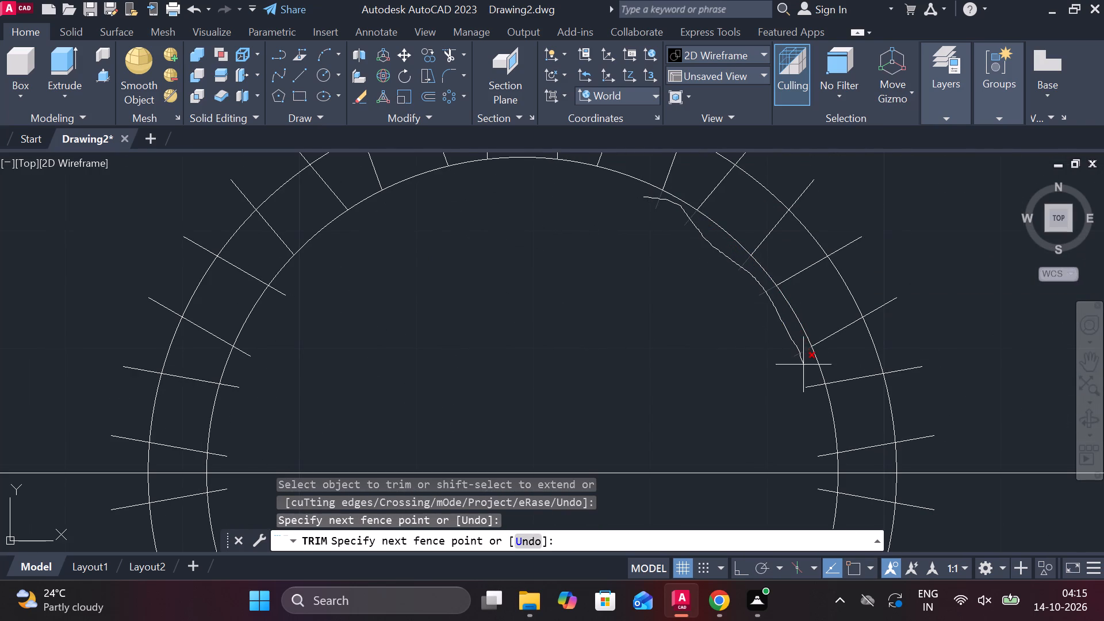
left_click_drag(804, 365, 824, 460)
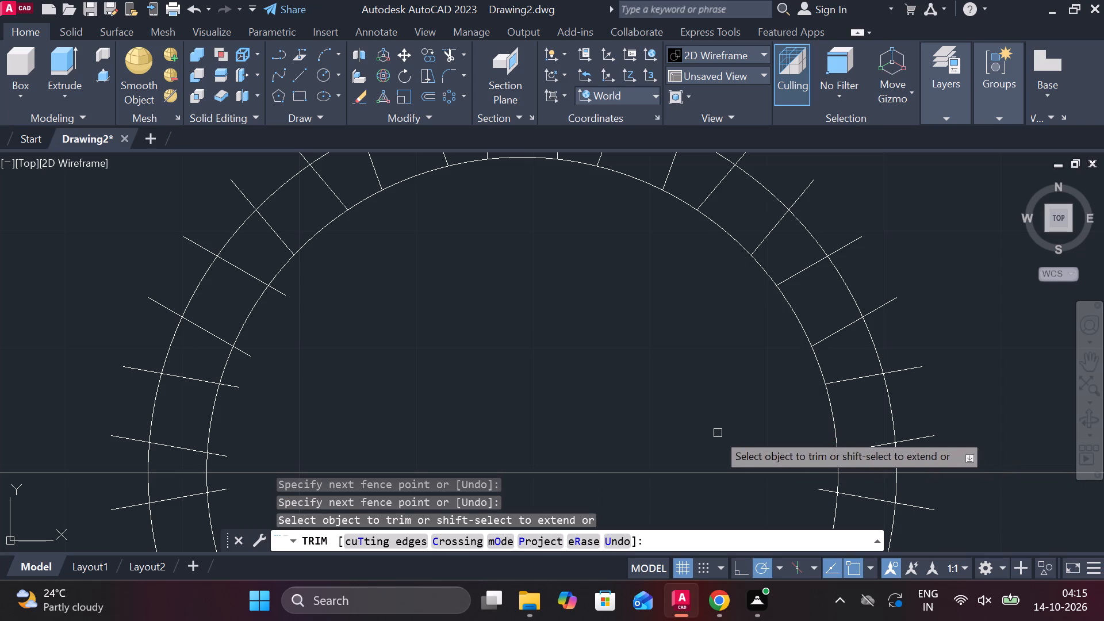
Trim the tooth-line ends inside the radius 27 circle along its lower right side, below the centre line.
middle_click_drag(704, 433, 679, 189)
left_click_drag(803, 247, 797, 263)
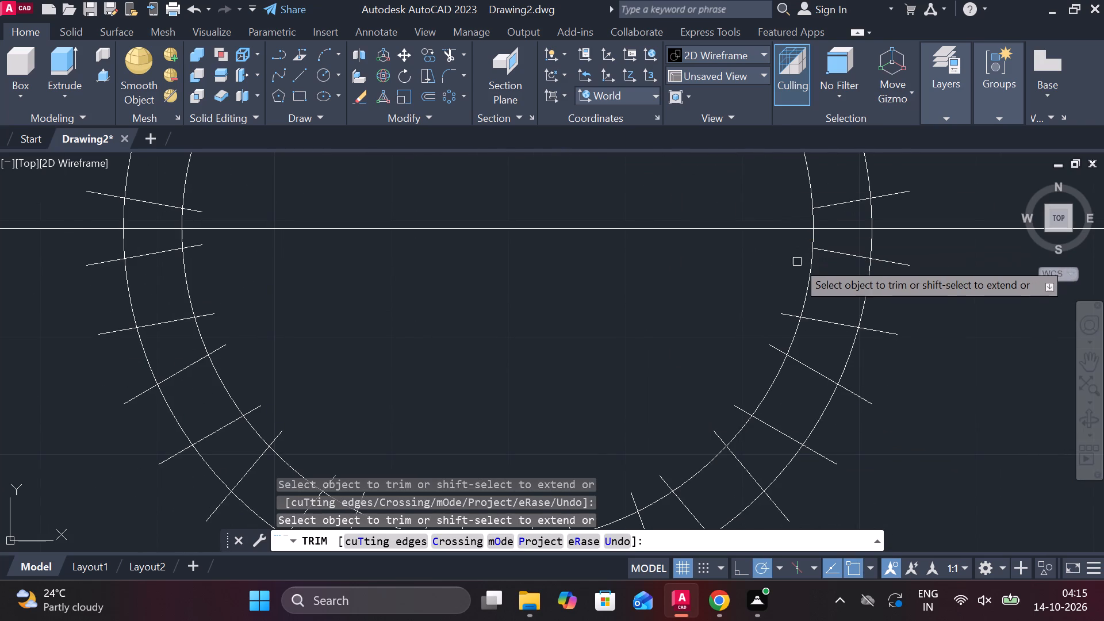
left_click_drag(797, 263, 791, 306)
left_click_drag(788, 305, 776, 354)
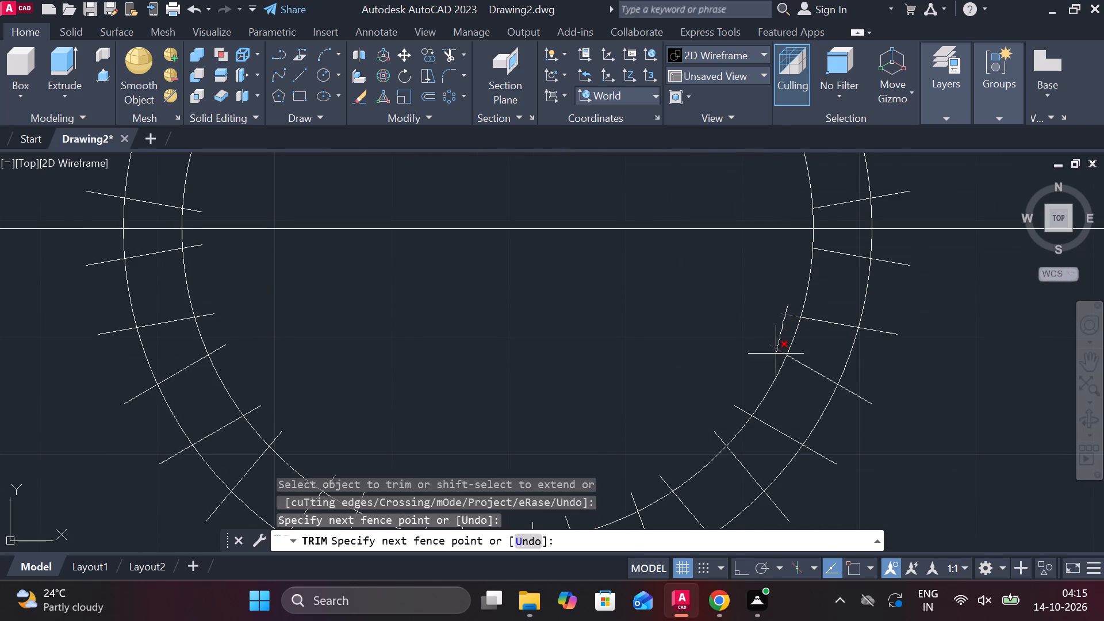
left_click_drag(776, 354, 711, 430)
key("Escape")
Trim the remaining tooth-line ends inside the radius 27 circle from its lower right to the bottom.
key("space")
scroll(377, 328, "down", 1)
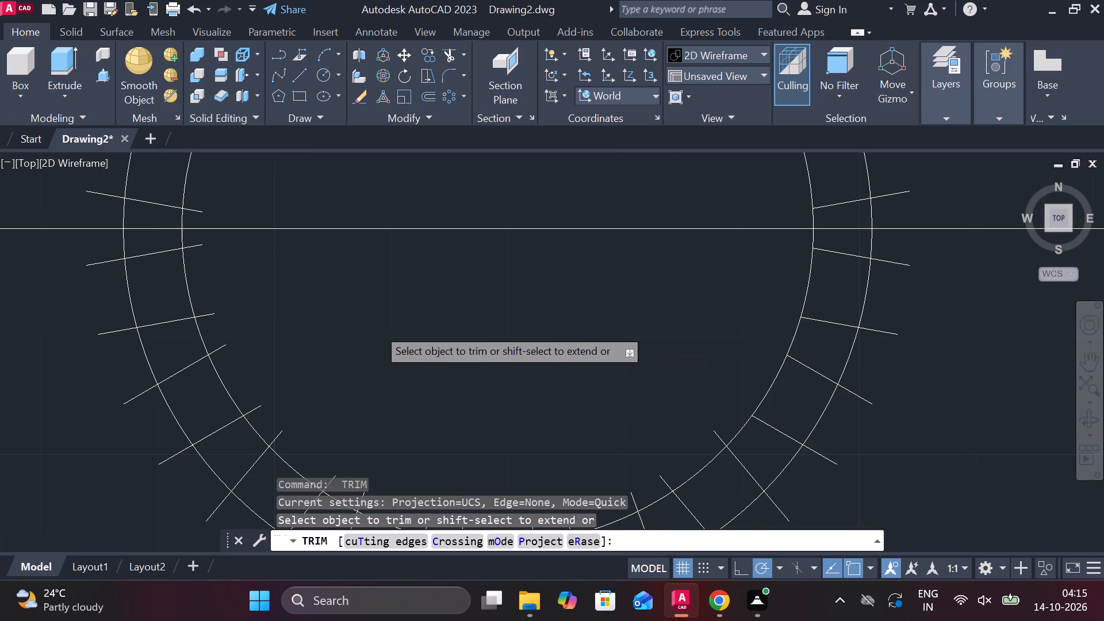
scroll(377, 328, "down", 1)
middle_click_drag(411, 328, 447, 294)
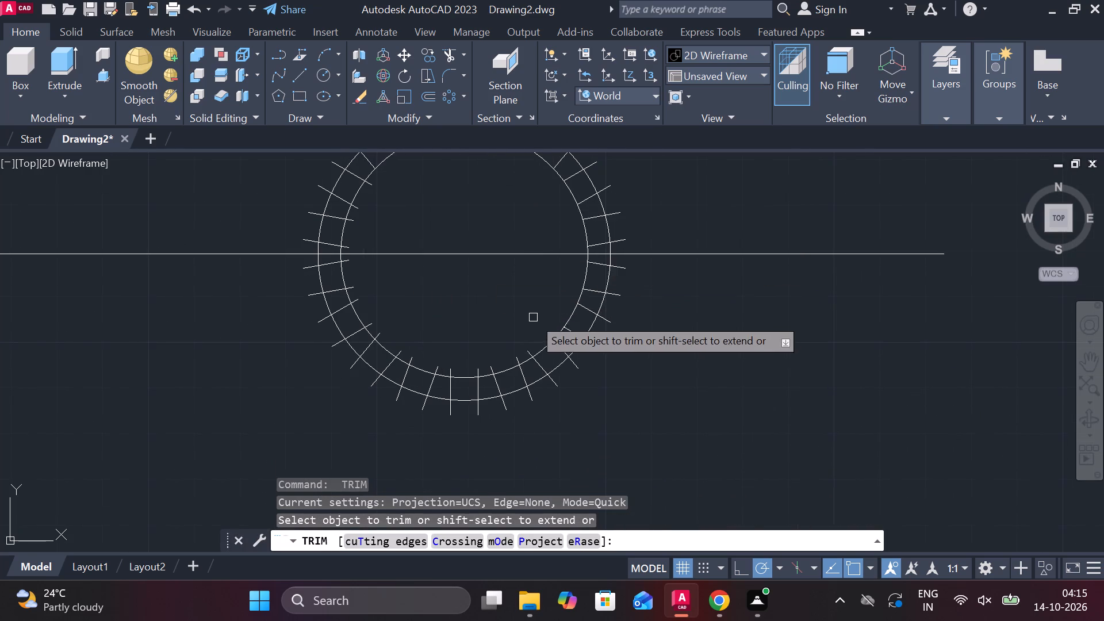
scroll(526, 319, "up", 2)
middle_click_drag(534, 320, 678, 190)
scroll(689, 185, "up", 2)
scroll(718, 230, "down", 1)
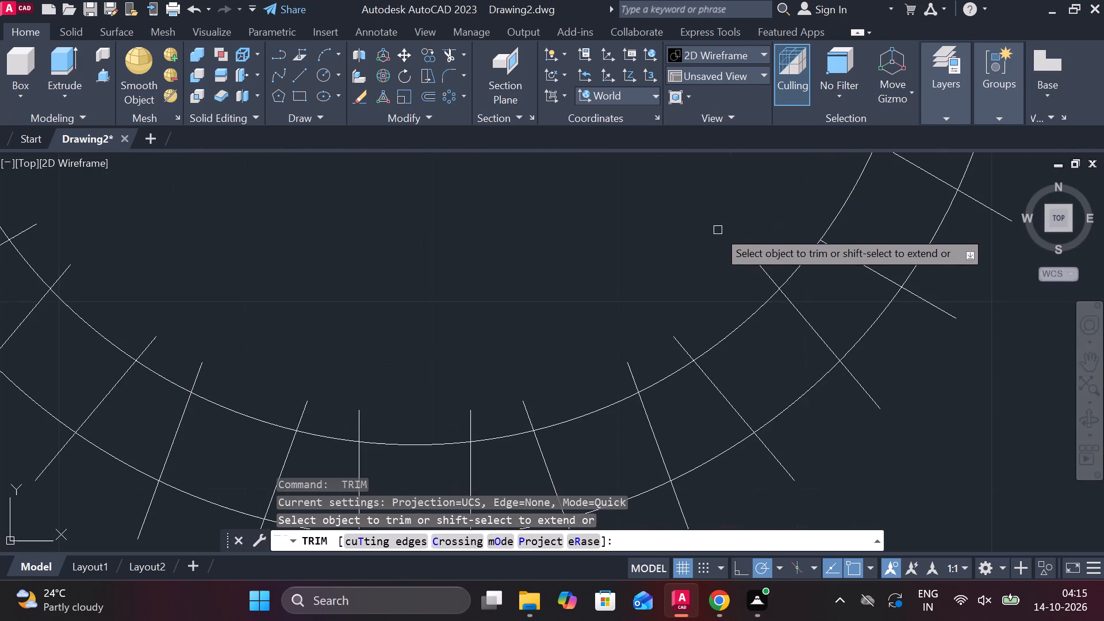
left_click_drag(785, 243, 731, 301)
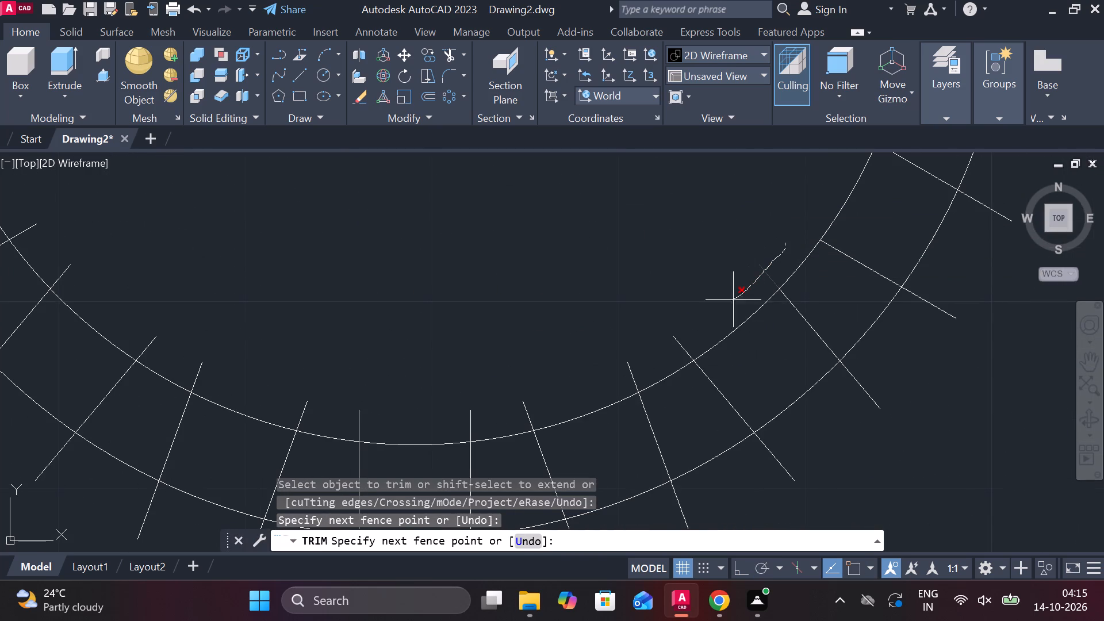
left_click_drag(731, 301, 492, 416)
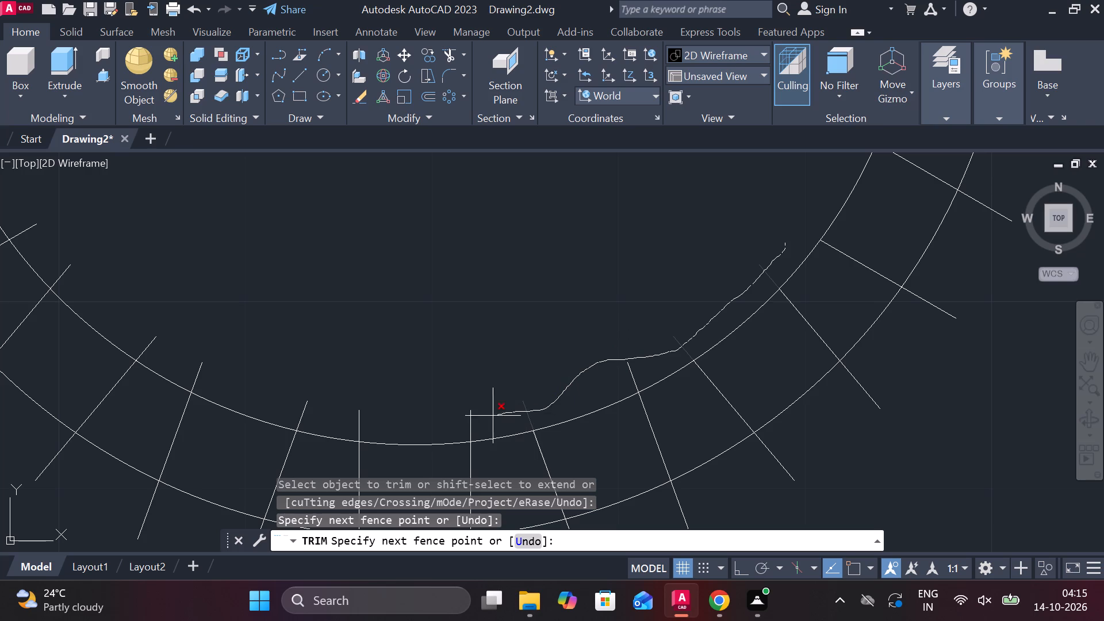
left_click_drag(492, 416, 437, 427)
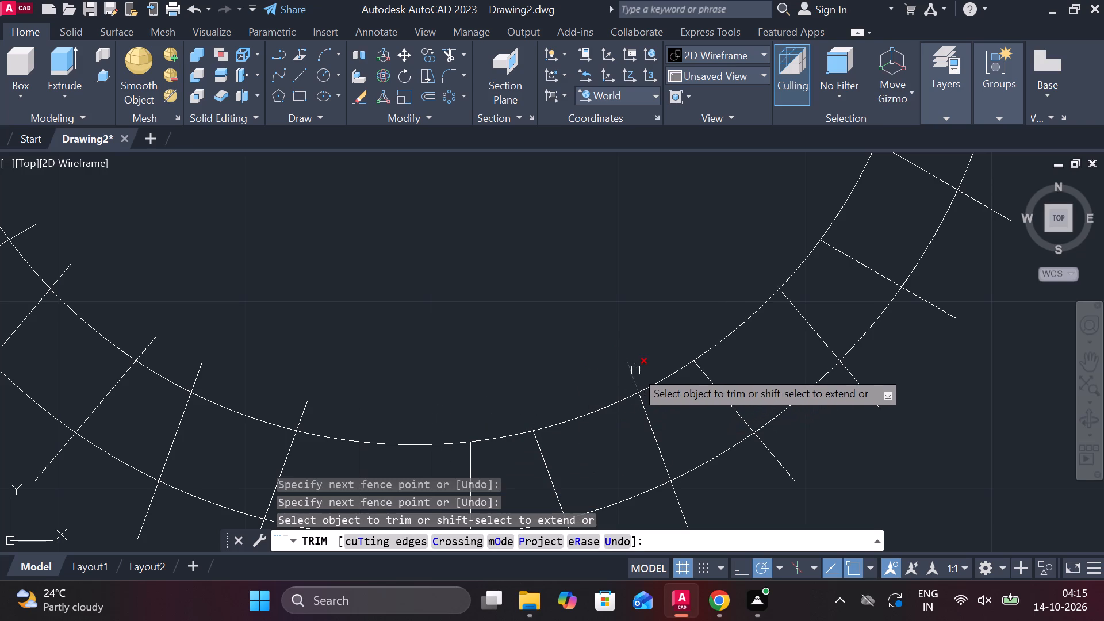
left_click(635, 370)
Trim the tooth-line ends inside the radius 27 circle from the bottom along its lower left side.
middle_click_drag(286, 241, 525, 218)
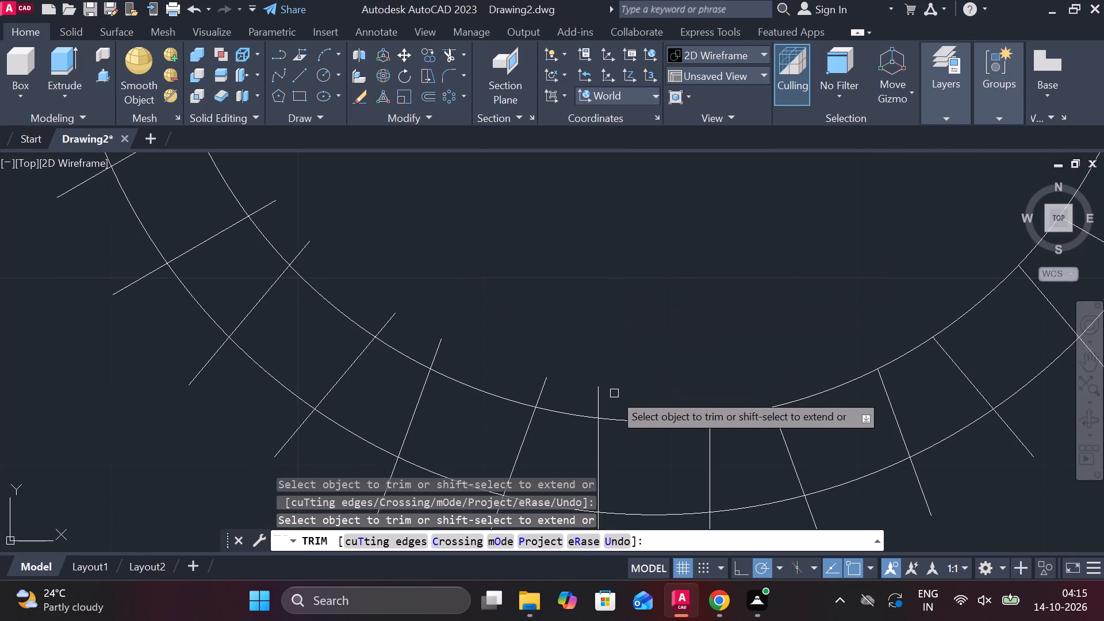
left_click_drag(603, 394, 353, 284)
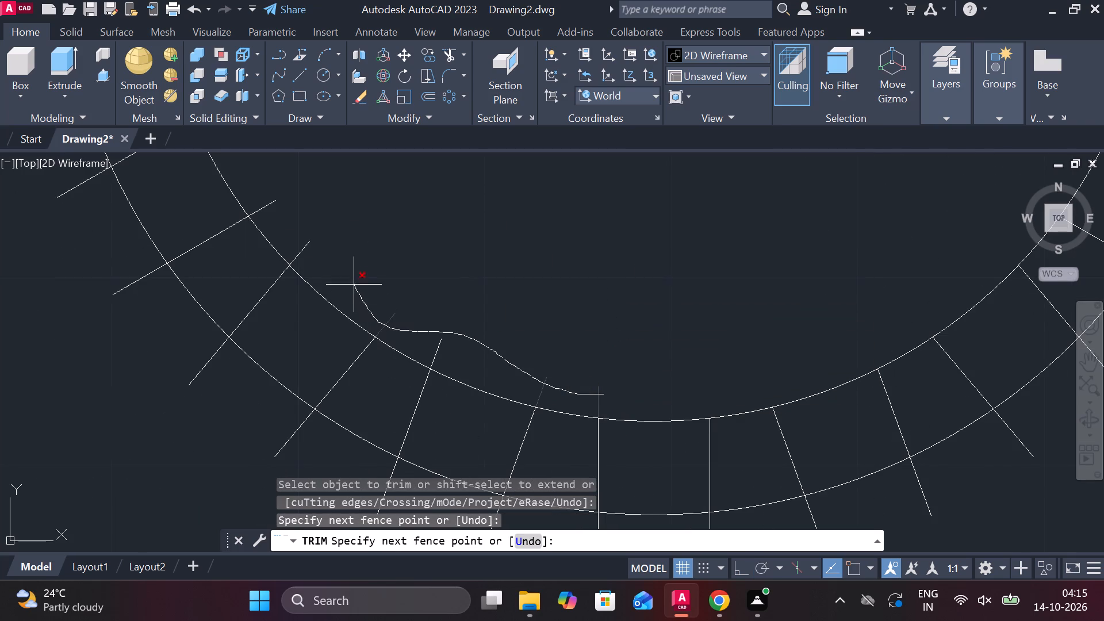
left_click_drag(353, 284, 271, 202)
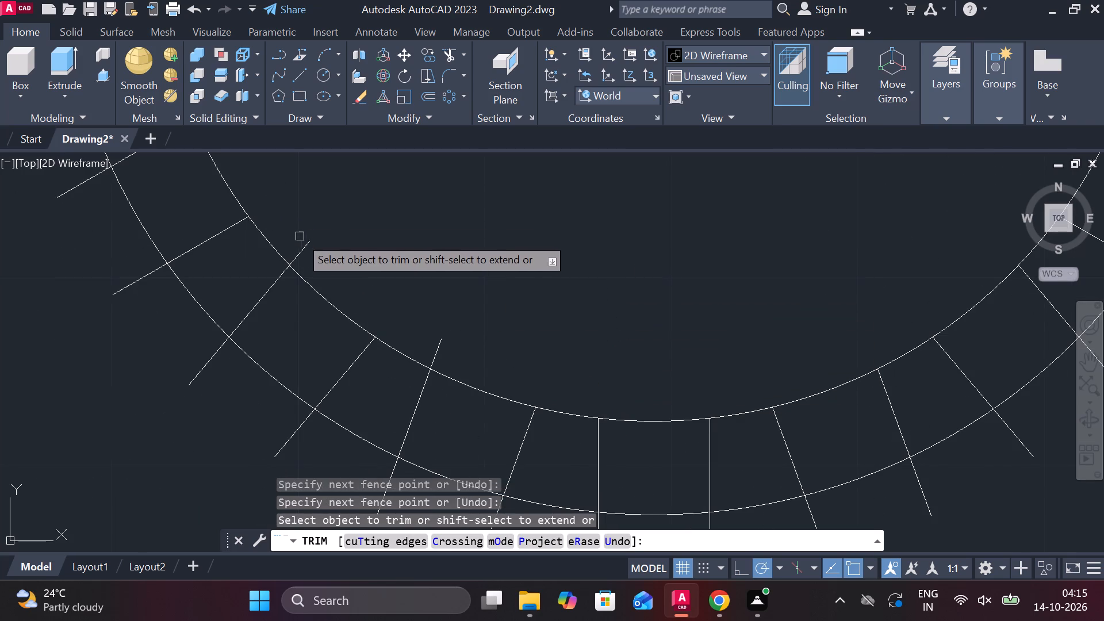
left_click_drag(302, 244, 315, 247)
left_click(441, 348)
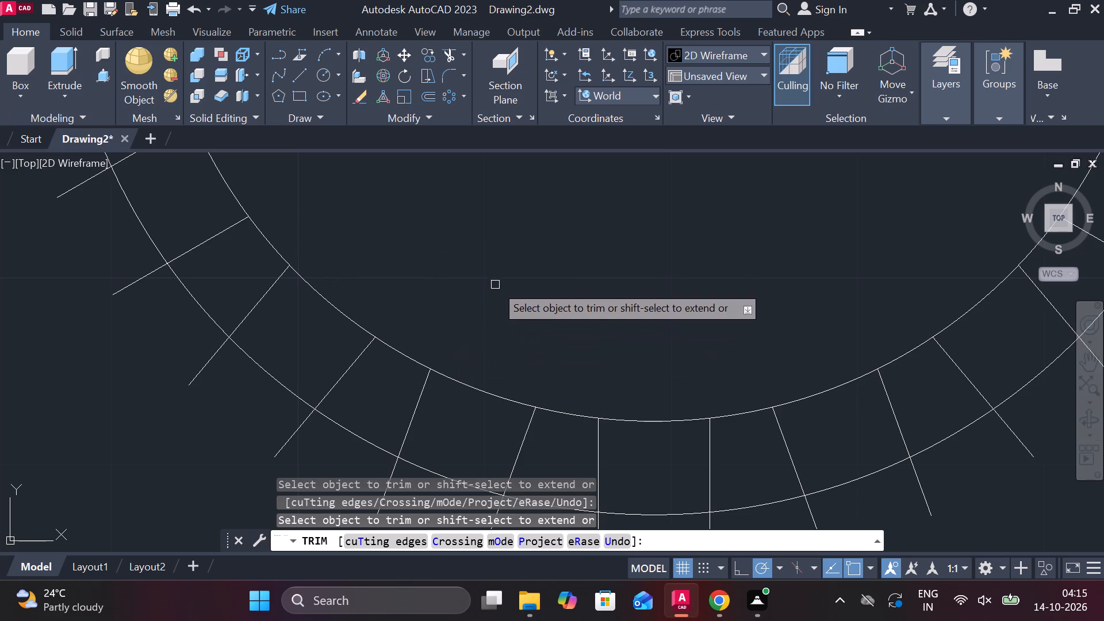
Trim the tooth-line ends inside the radius 27 circle on its left side, up to just above the centre line.
scroll(474, 242, "down", 2)
middle_click_drag(472, 230, 505, 373)
scroll(408, 310, "up", 3)
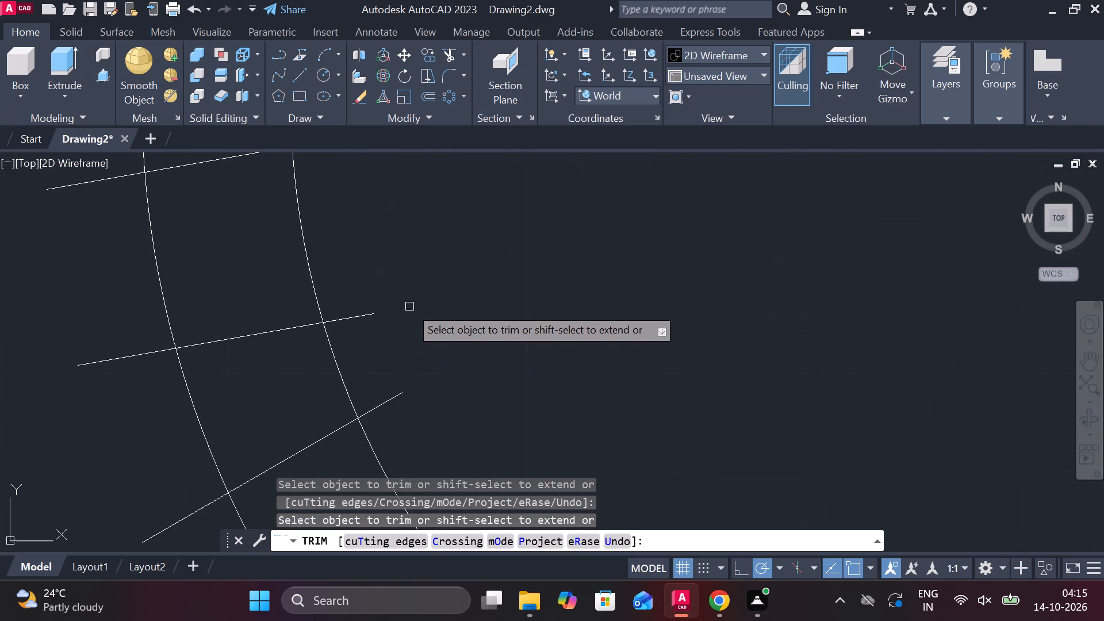
left_click(365, 311)
left_click_drag(386, 411, 378, 382)
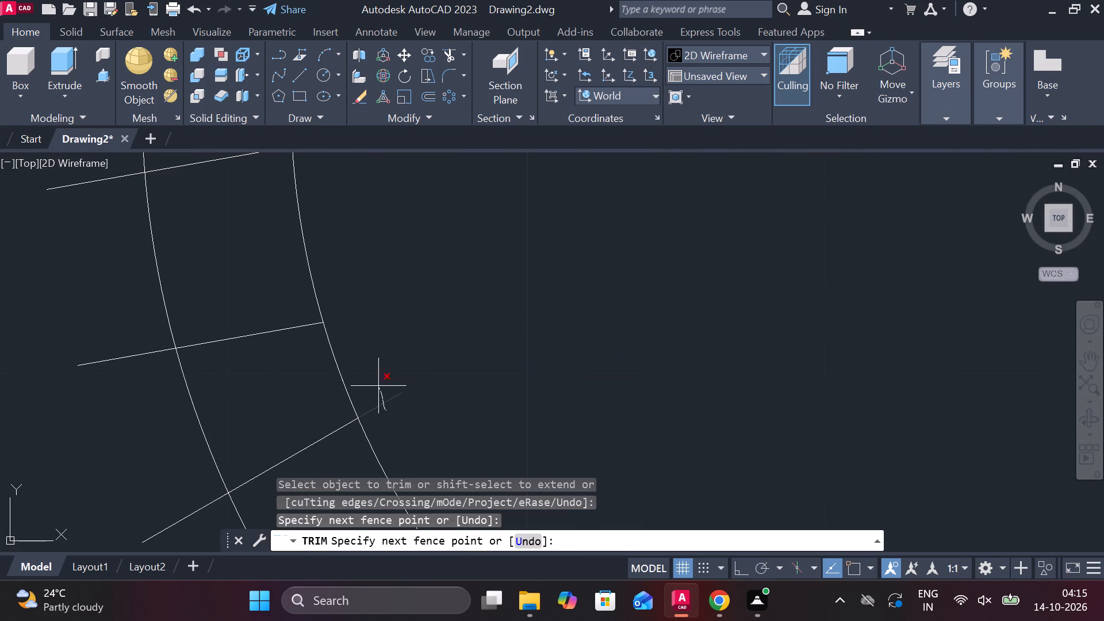
left_click_drag(378, 382, 377, 354)
scroll(426, 278, "down", 2)
middle_click_drag(436, 267, 457, 397)
scroll(379, 366, "up", 3)
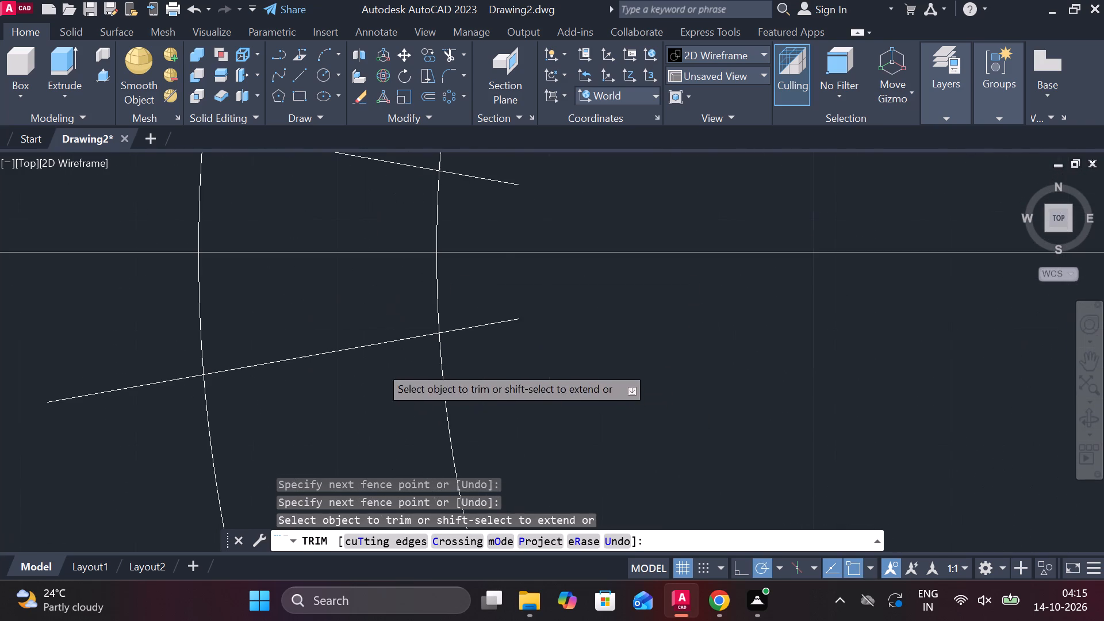
left_click_drag(503, 348, 486, 289)
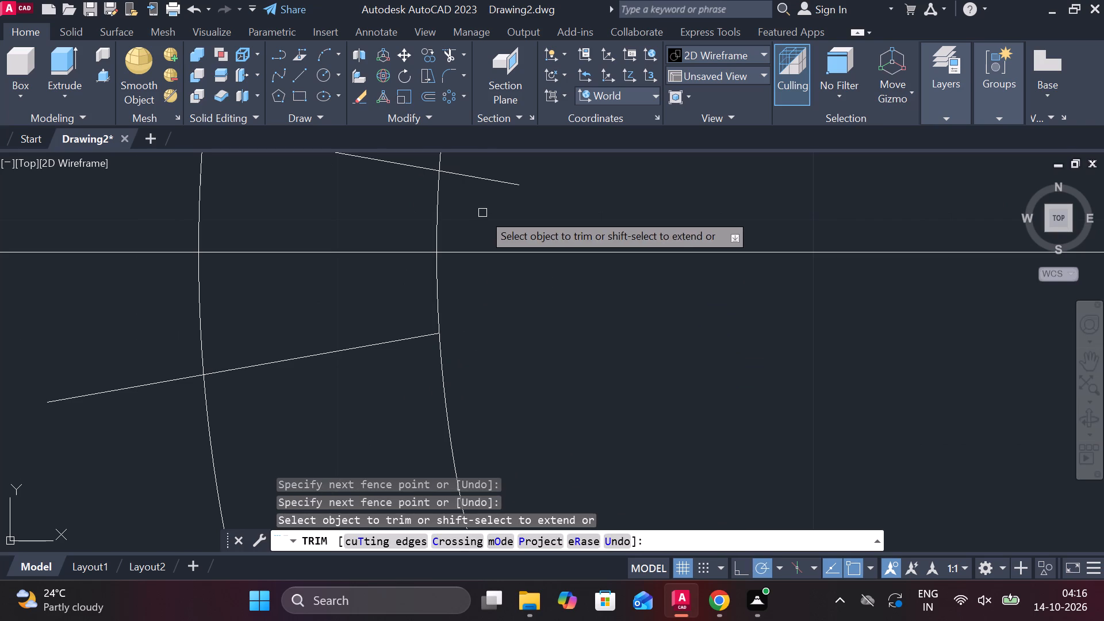
left_click_drag(482, 213, 488, 167)
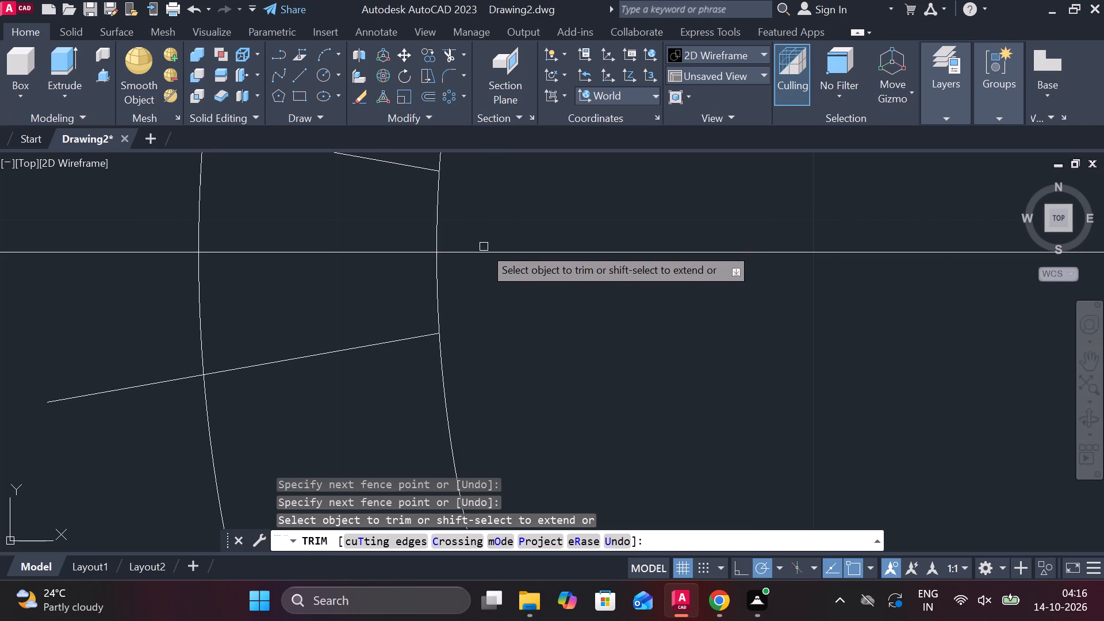
Trim the centre line inside the radius 27 circle, between the two circles on the left, and outside toward the second gear.
left_click(484, 247)
left_click(485, 261)
left_click(321, 251)
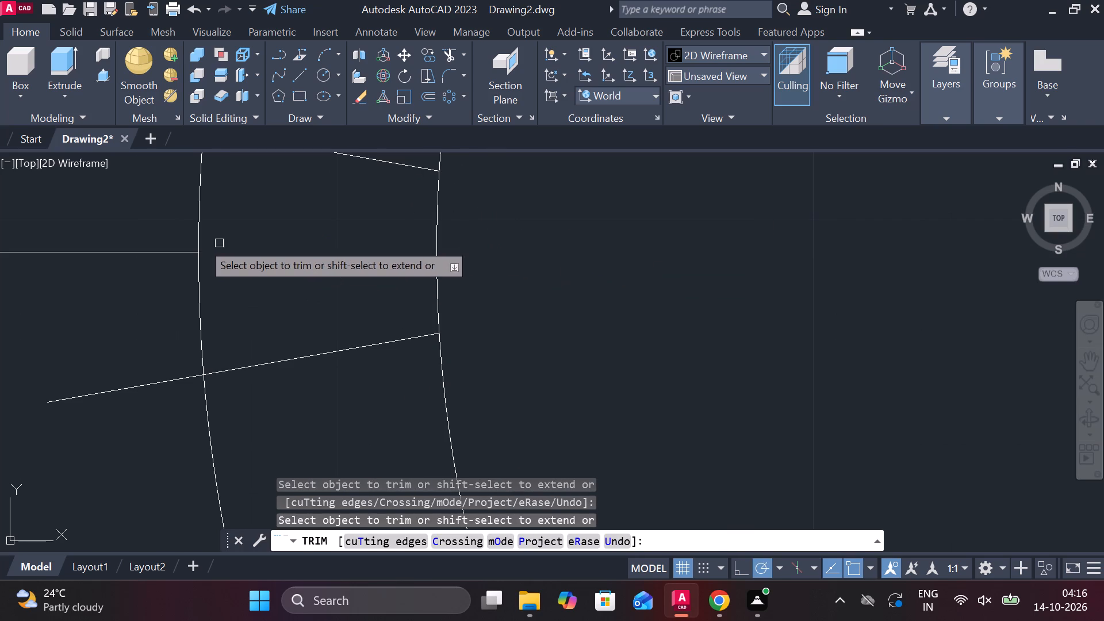
left_click(144, 248)
Trim the remaining tooth-line ends inside the radius 27 circle along its upper left side.
scroll(392, 240, "down", 2)
middle_click_drag(489, 241, 459, 429)
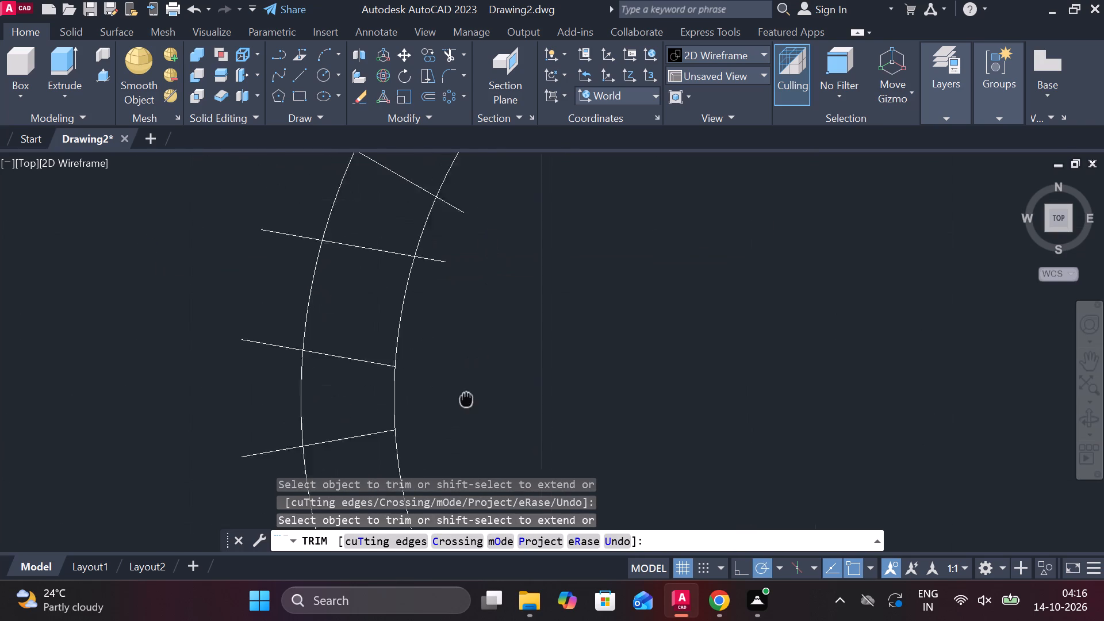
middle_click_drag(459, 429, 453, 454)
left_click_drag(421, 362, 493, 179)
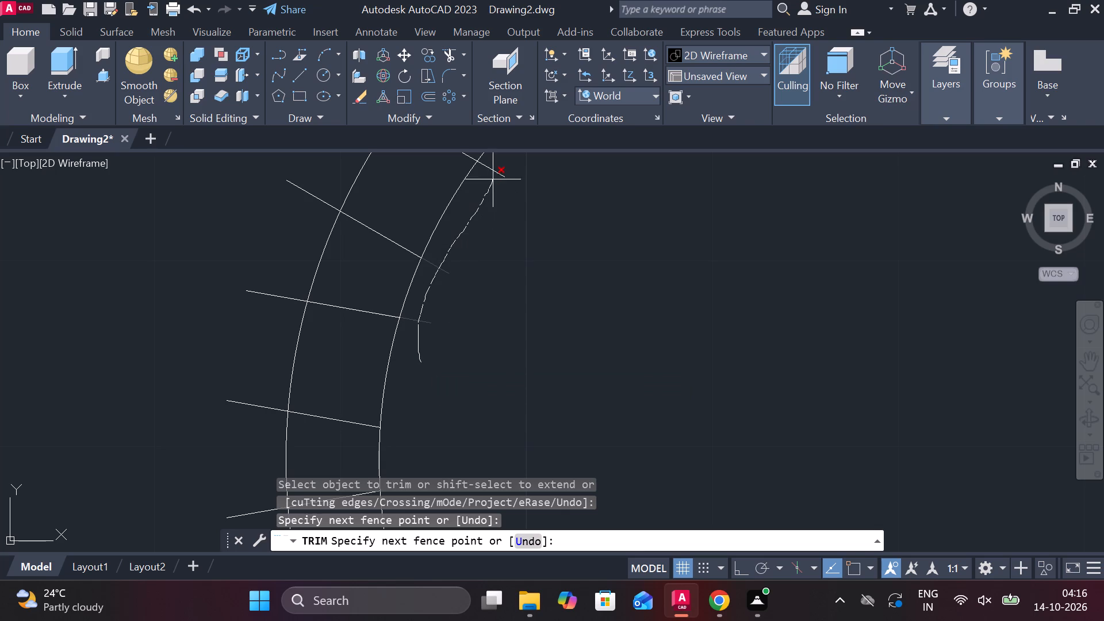
left_click_drag(493, 179, 497, 170)
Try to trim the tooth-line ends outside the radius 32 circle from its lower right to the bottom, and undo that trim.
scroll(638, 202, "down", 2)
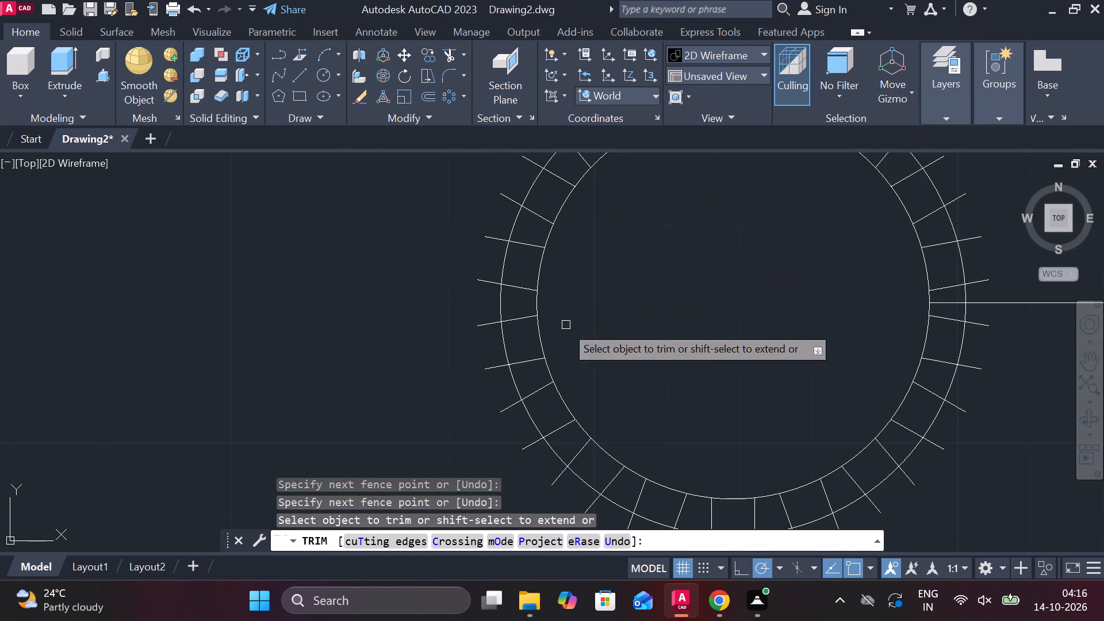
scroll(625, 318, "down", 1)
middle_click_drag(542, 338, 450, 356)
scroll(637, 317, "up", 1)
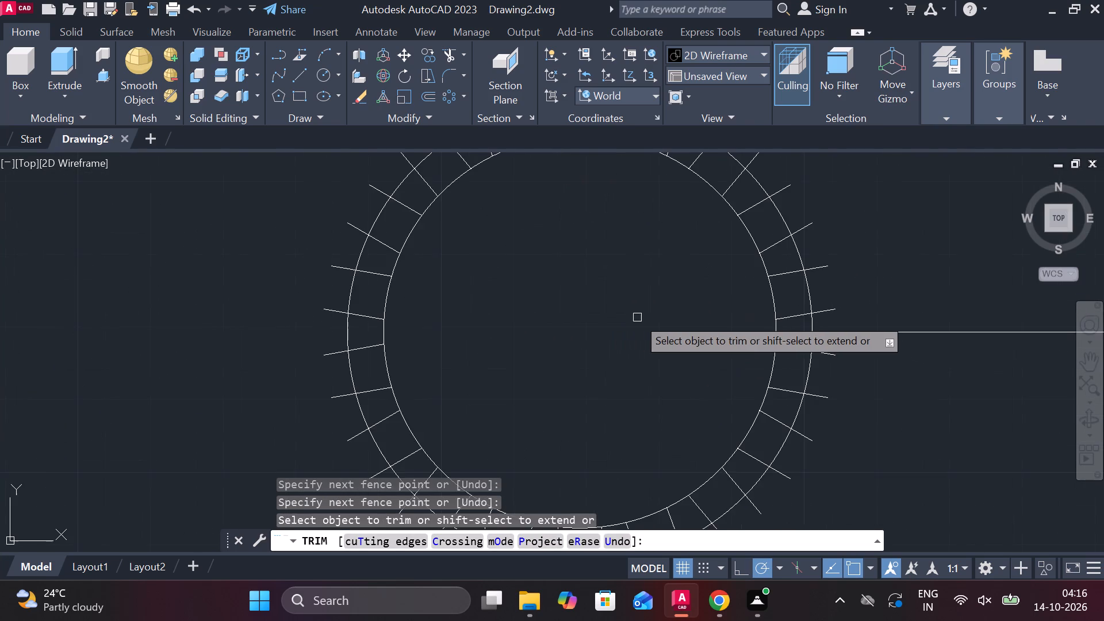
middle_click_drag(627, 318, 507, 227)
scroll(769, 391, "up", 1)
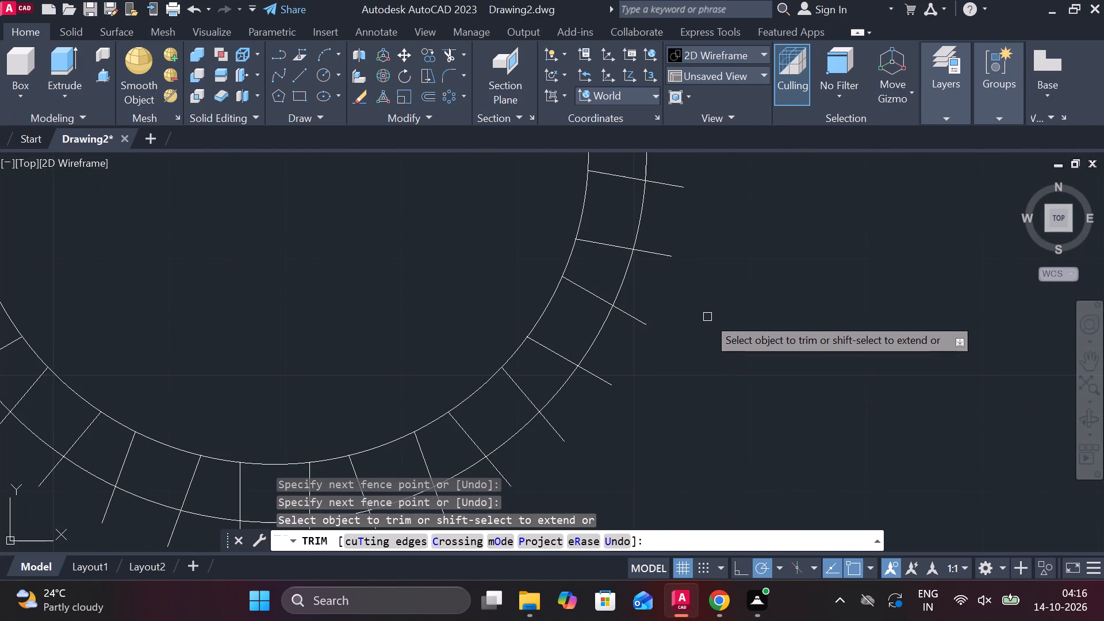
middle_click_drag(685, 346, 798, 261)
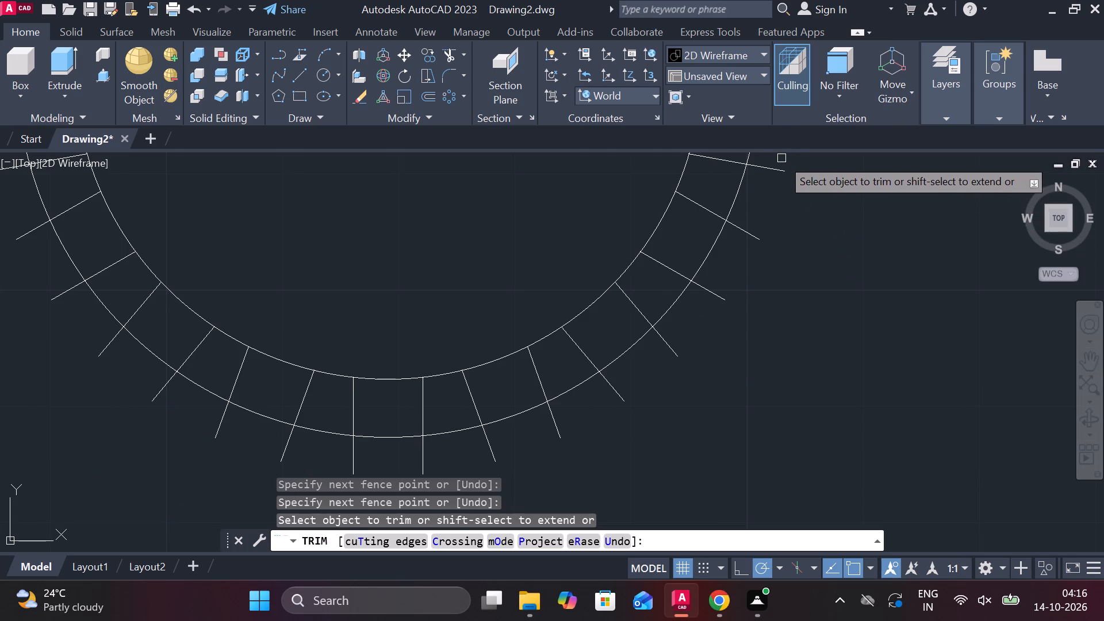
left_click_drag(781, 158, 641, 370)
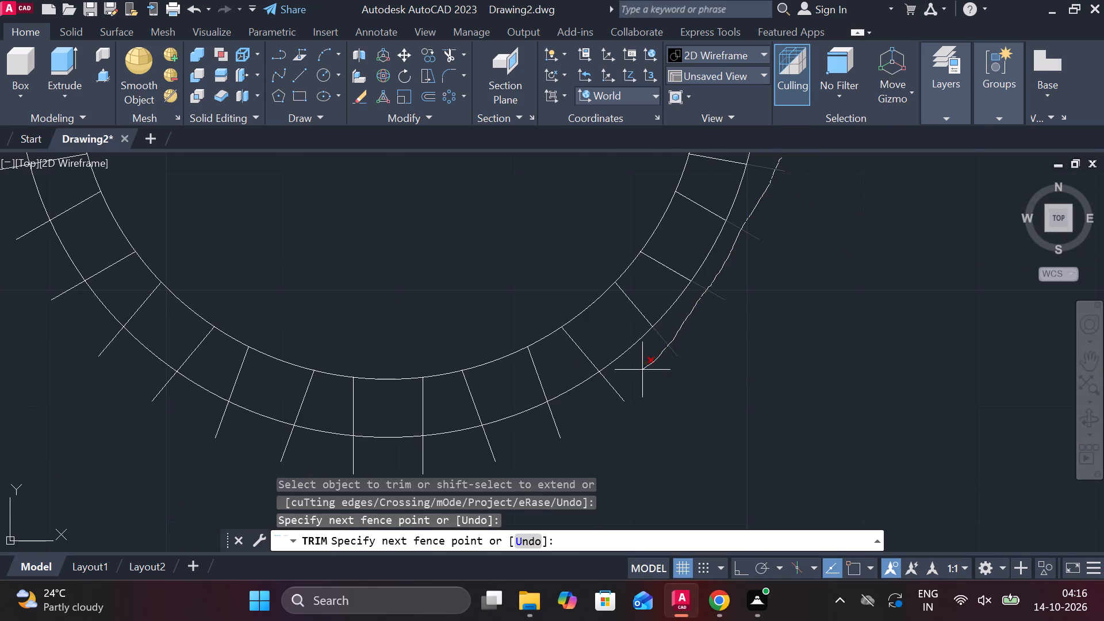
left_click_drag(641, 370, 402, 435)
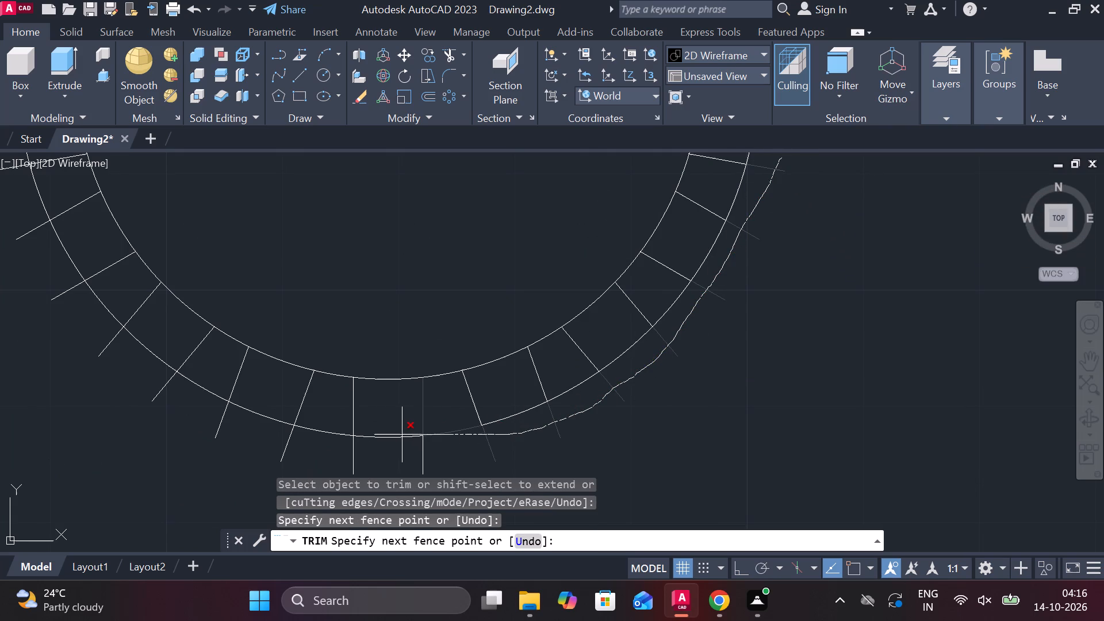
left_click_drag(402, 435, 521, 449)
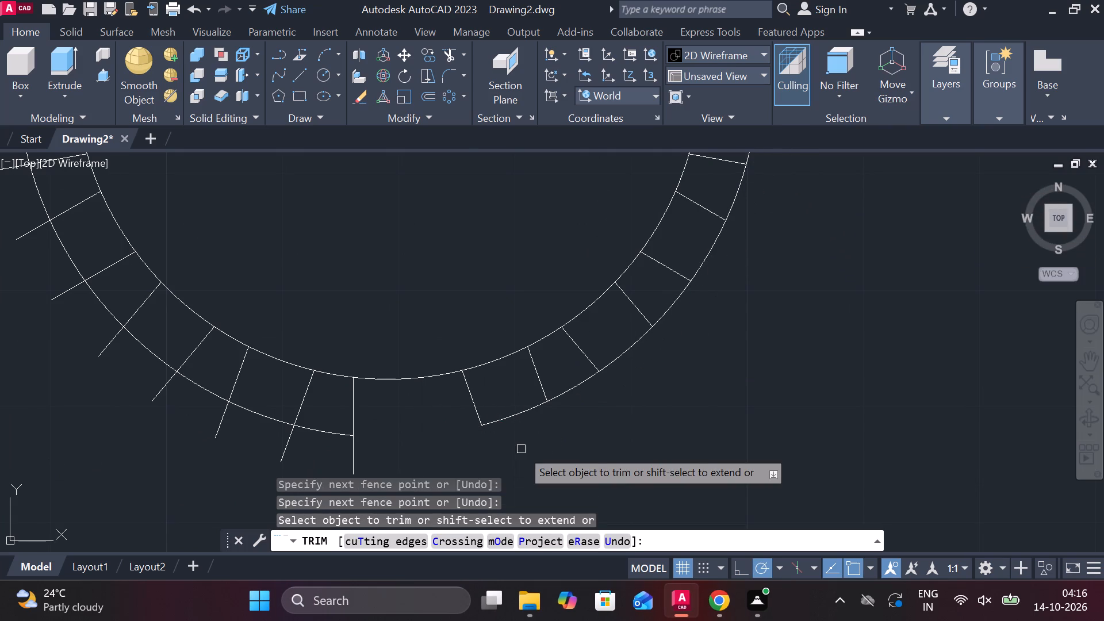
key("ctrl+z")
Trim the tooth-line ends and the centre line outside the radius 32 circle on its right side.
scroll(515, 395, "down", 3)
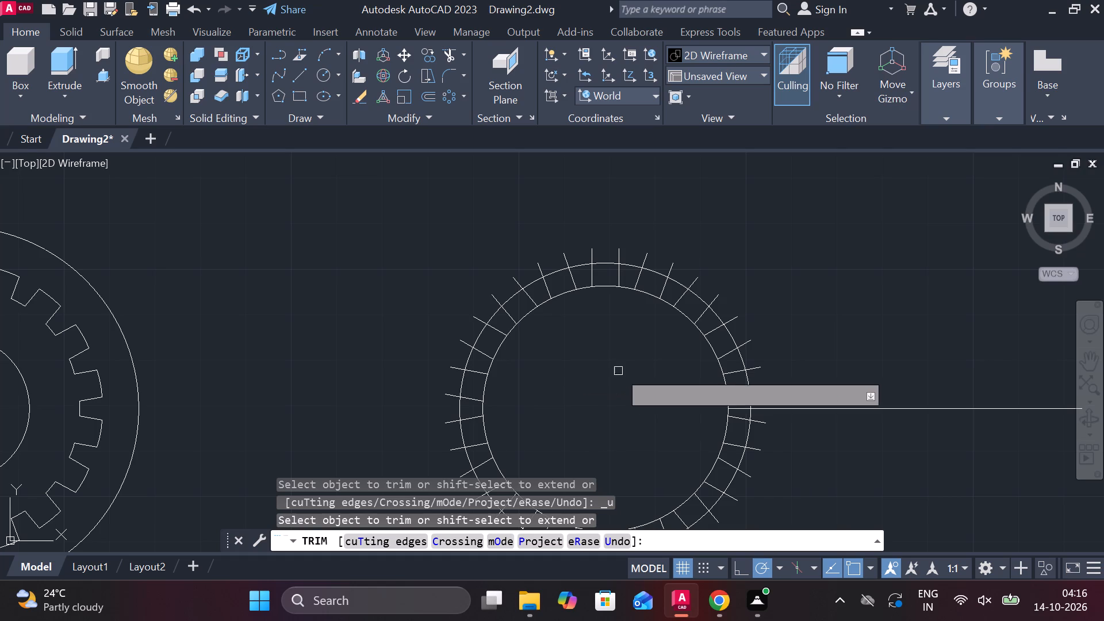
scroll(734, 346, "up", 1)
scroll(826, 325, "up", 1)
middle_click_drag(811, 332, 774, 207)
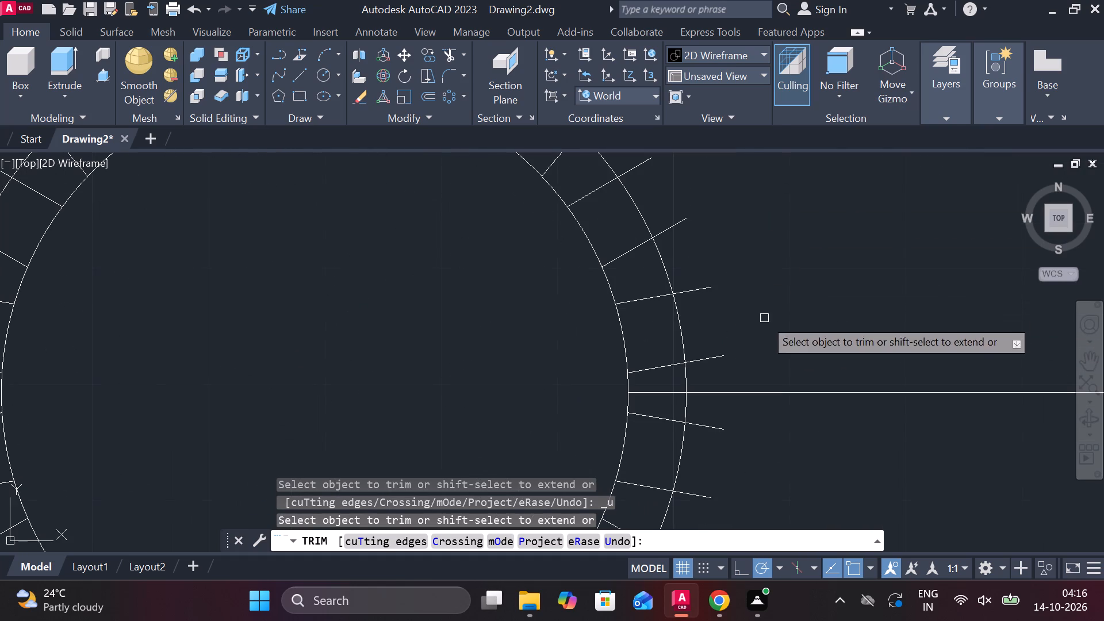
left_click_drag(692, 270, 695, 464)
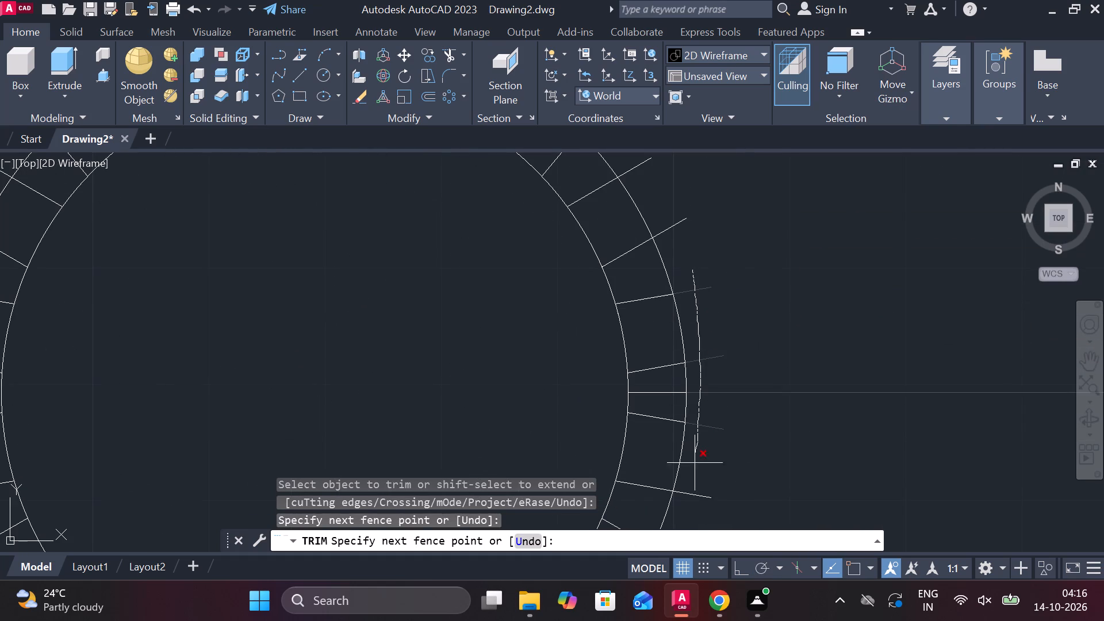
left_click_drag(695, 464, 692, 496)
key("space")
Trim the tooth-line ends outside the radius 32 circle from its upper right, over the top, to the upper left.
key("space")
middle_click_drag(722, 272, 733, 323)
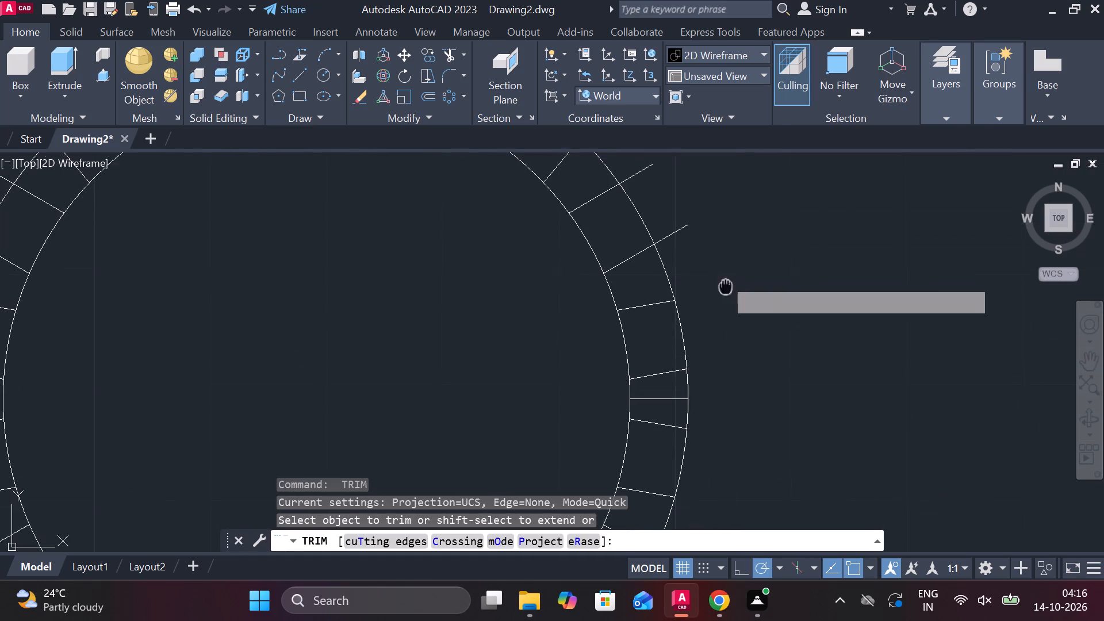
middle_click_drag(733, 323, 754, 441)
left_click_drag(738, 424, 608, 273)
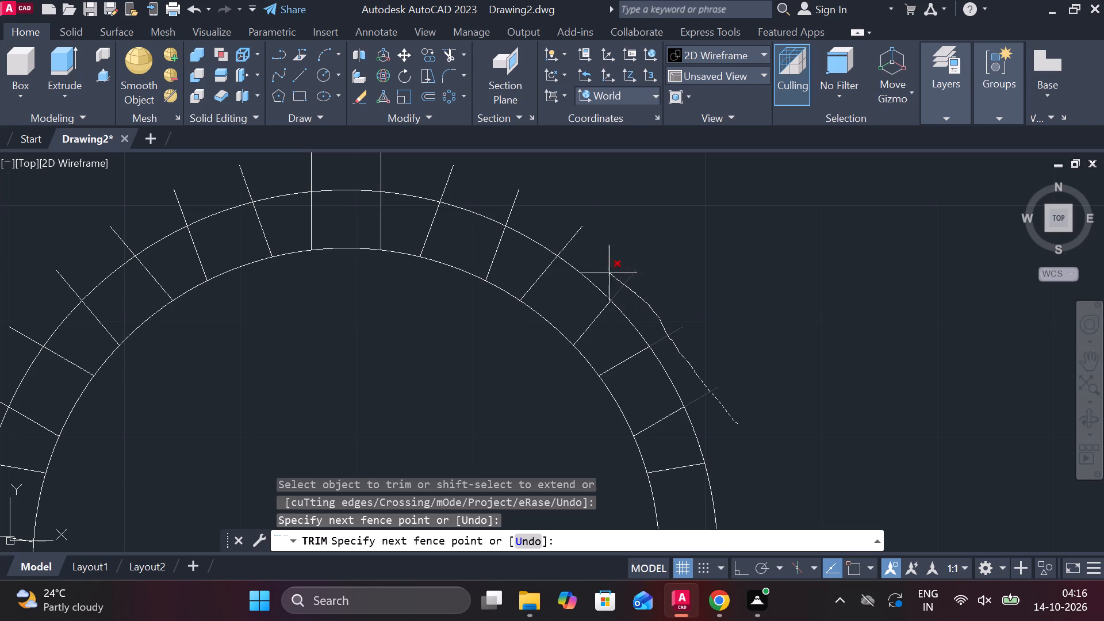
left_click_drag(608, 273, 312, 160)
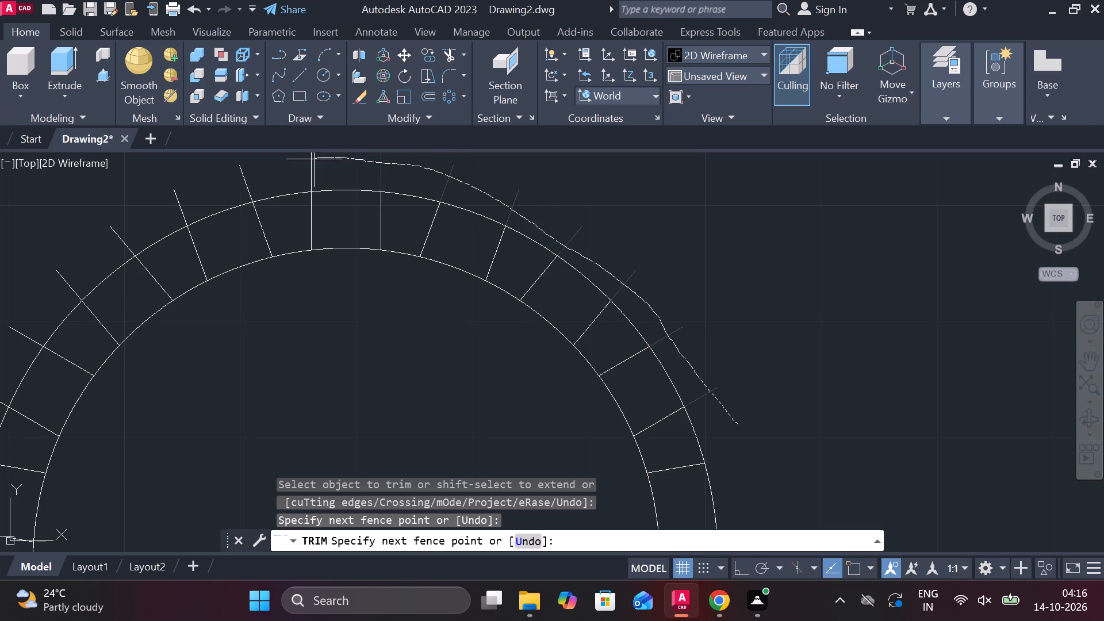
left_click_drag(312, 160, 108, 246)
left_click_drag(108, 246, 59, 300)
Trim the tooth-line ends outside the radius 32 circle from its upper left down to just above the centre height.
scroll(263, 292, "down", 1)
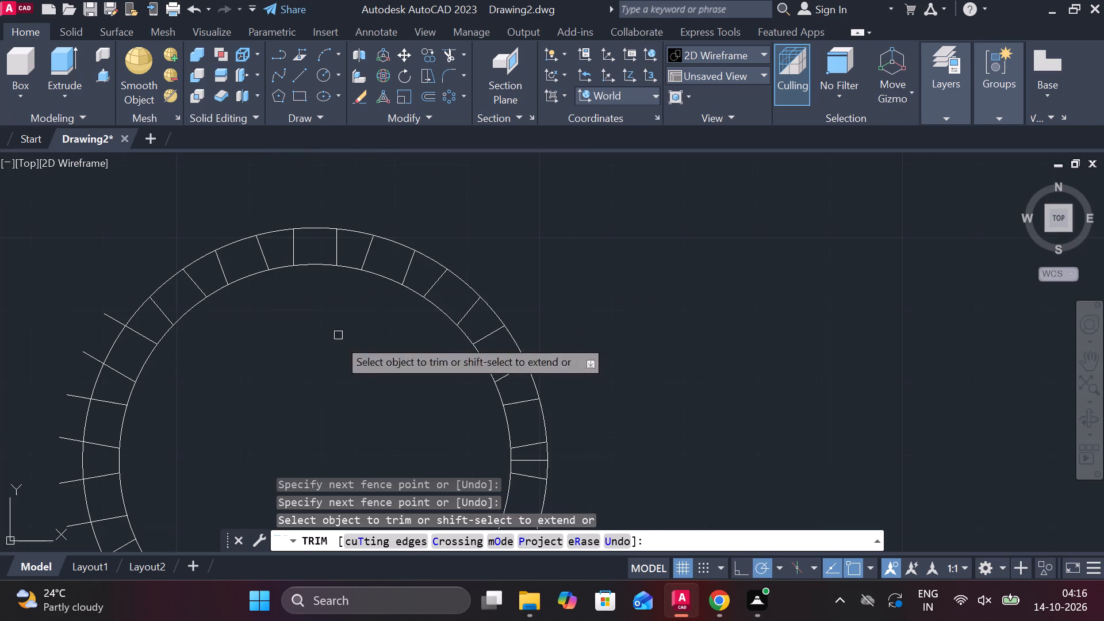
middle_click_drag(296, 404, 559, 285)
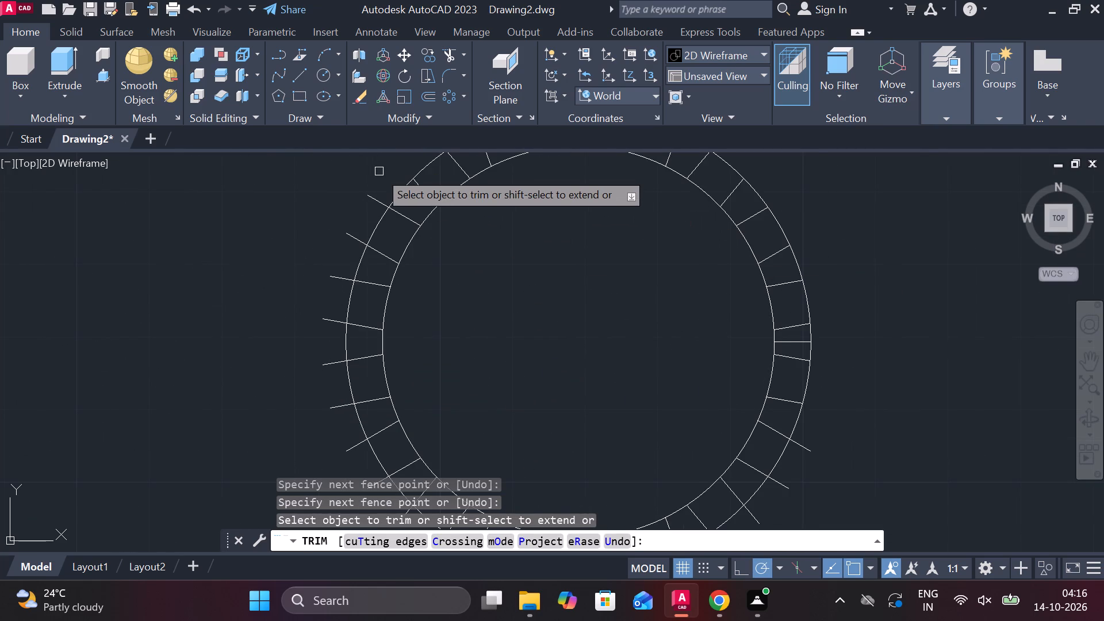
scroll(379, 171, "up", 1)
left_click_drag(381, 174, 296, 378)
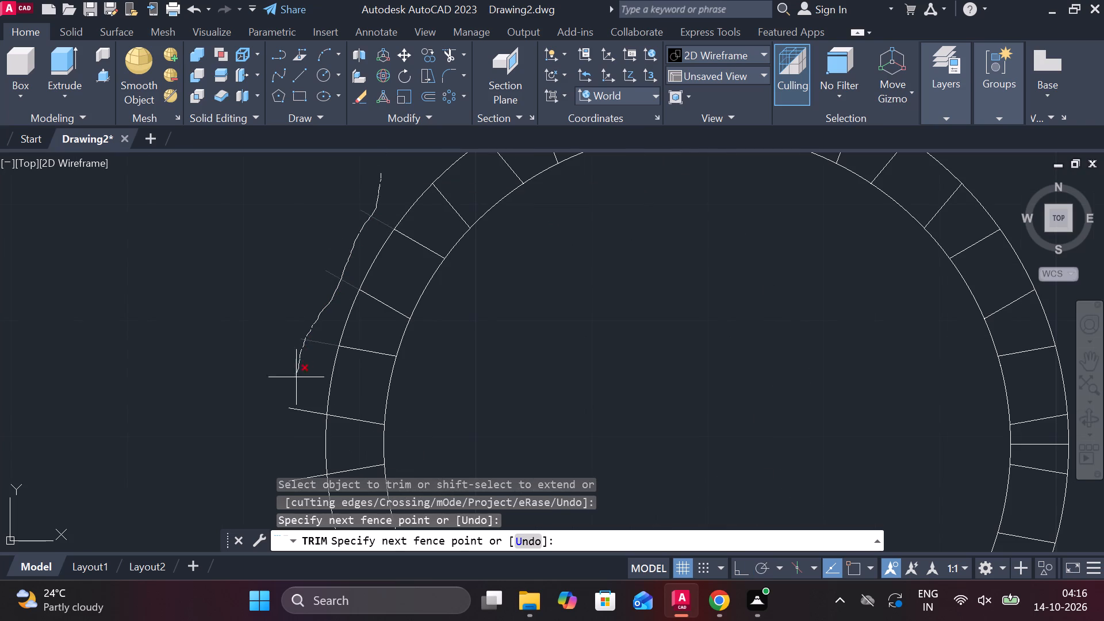
left_click_drag(296, 378, 293, 421)
Trim the two tooth-line ends outside the radius 32 circle on its left side, just below the centre height.
middle_click_drag(257, 332, 308, 186)
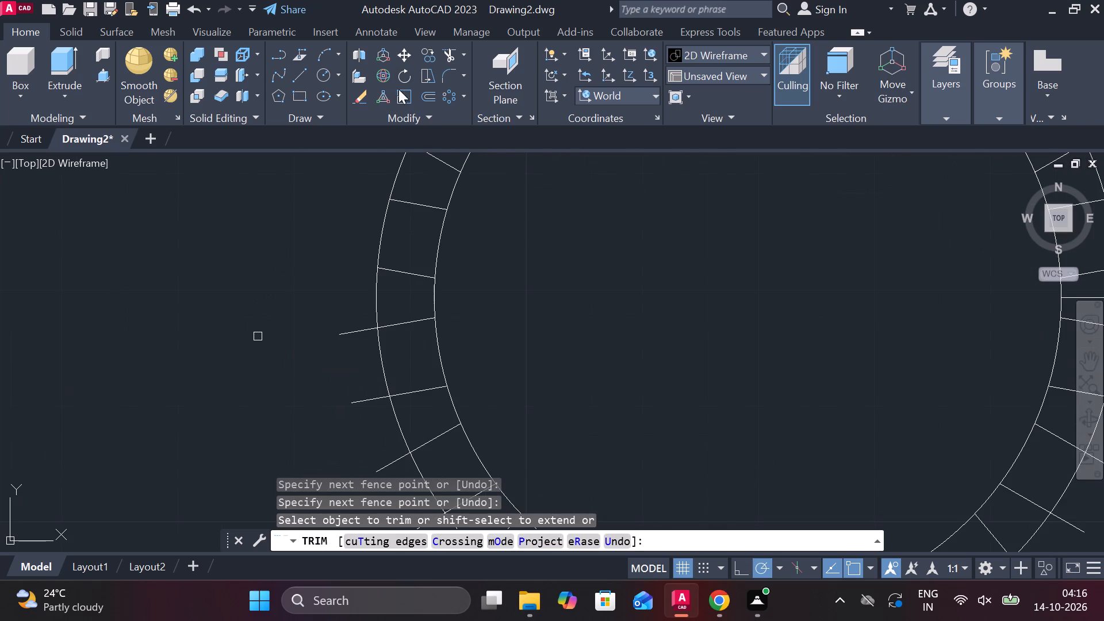
scroll(398, 89, "down", 1)
scroll(481, 266, "down", 2)
scroll(495, 281, "up", 1)
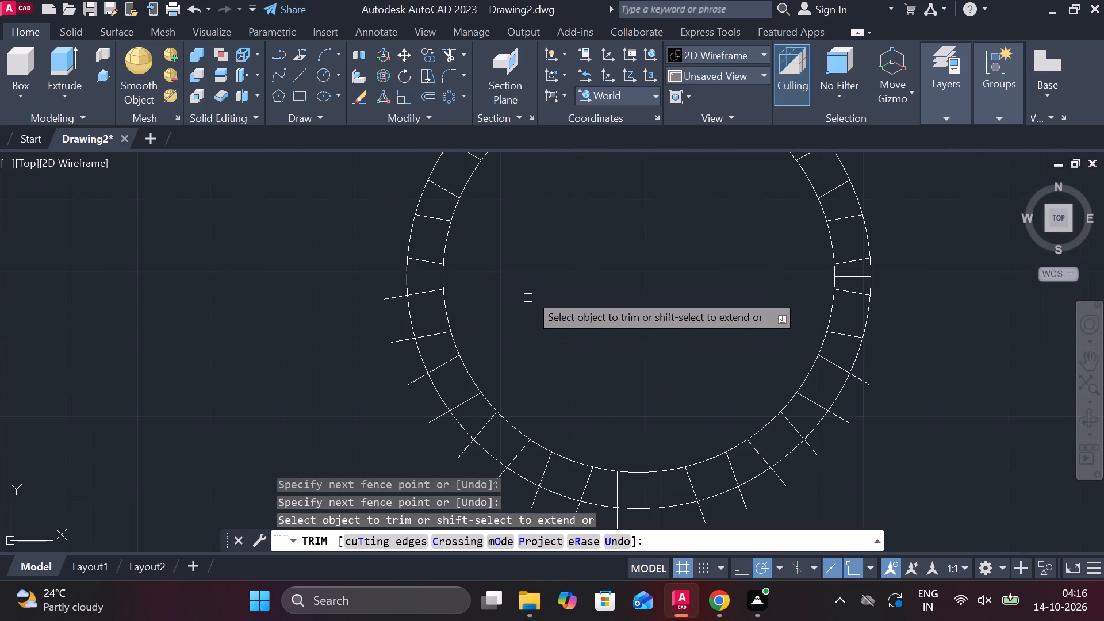
left_click_drag(367, 252, 397, 375)
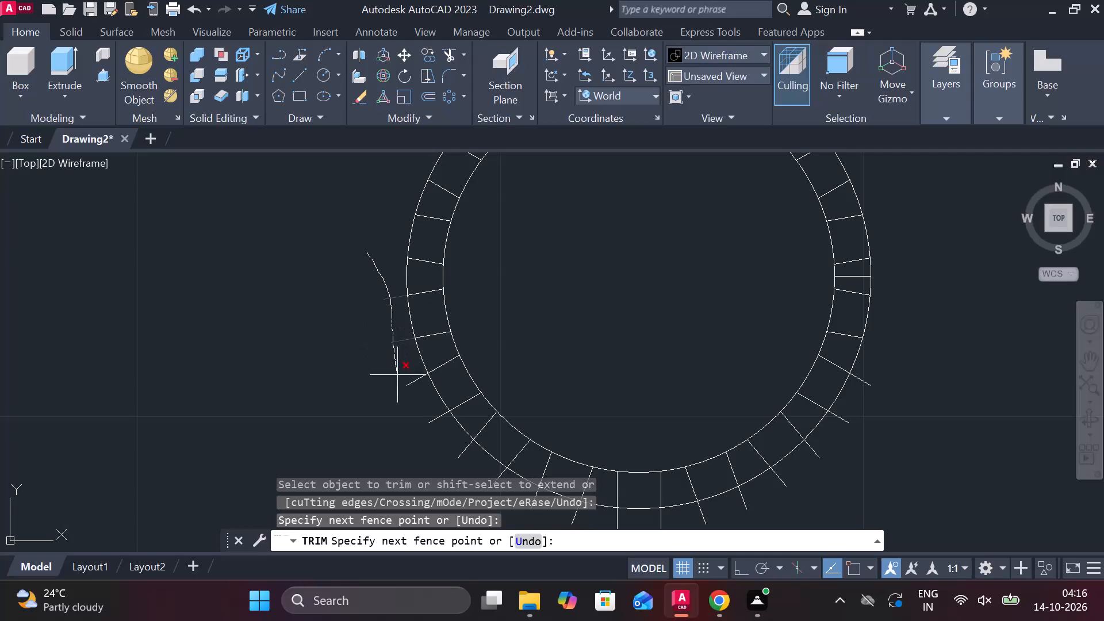
left_click_drag(397, 375, 438, 459)
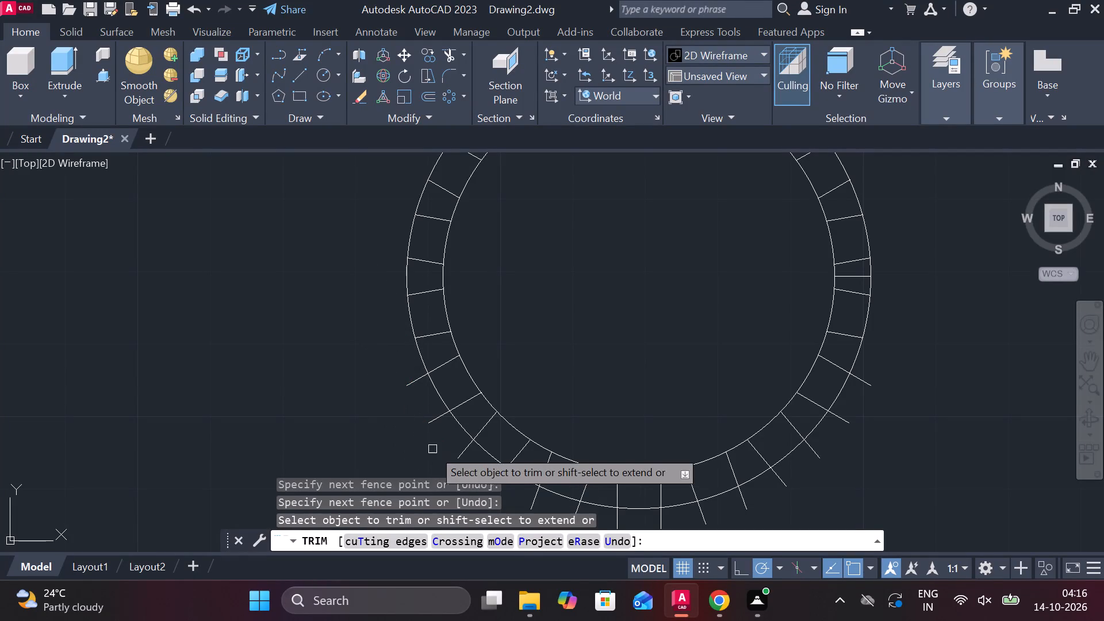
key("space")
Trim the tooth-line ends outside the radius 32 circle along its lower left side and across the bottom.
key("space")
middle_click_drag(300, 272, 273, 182)
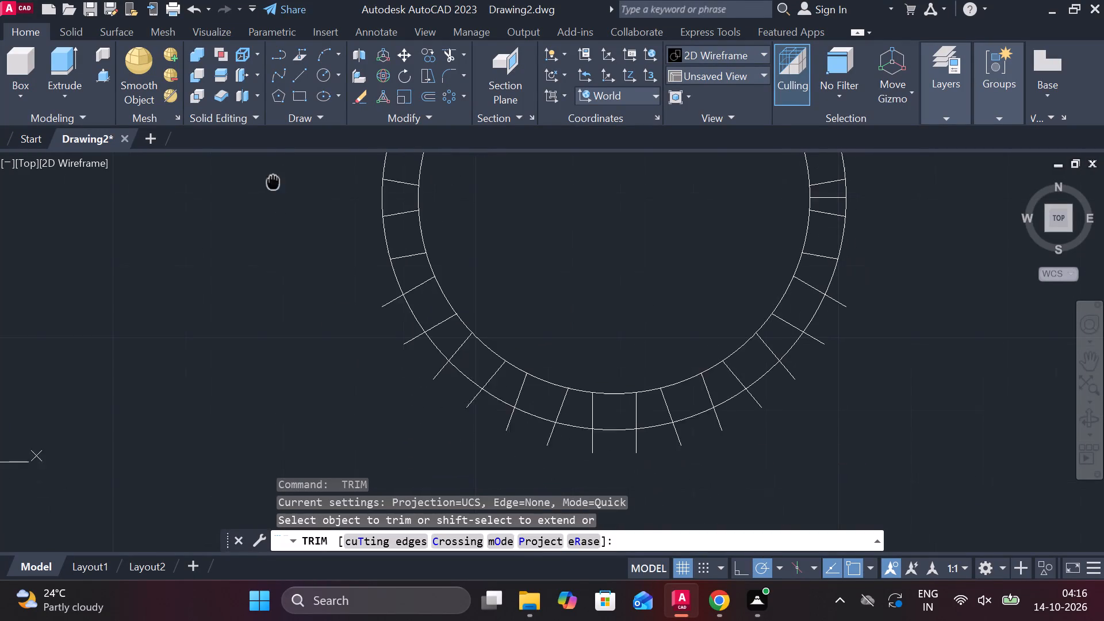
left_click_drag(369, 259, 394, 304)
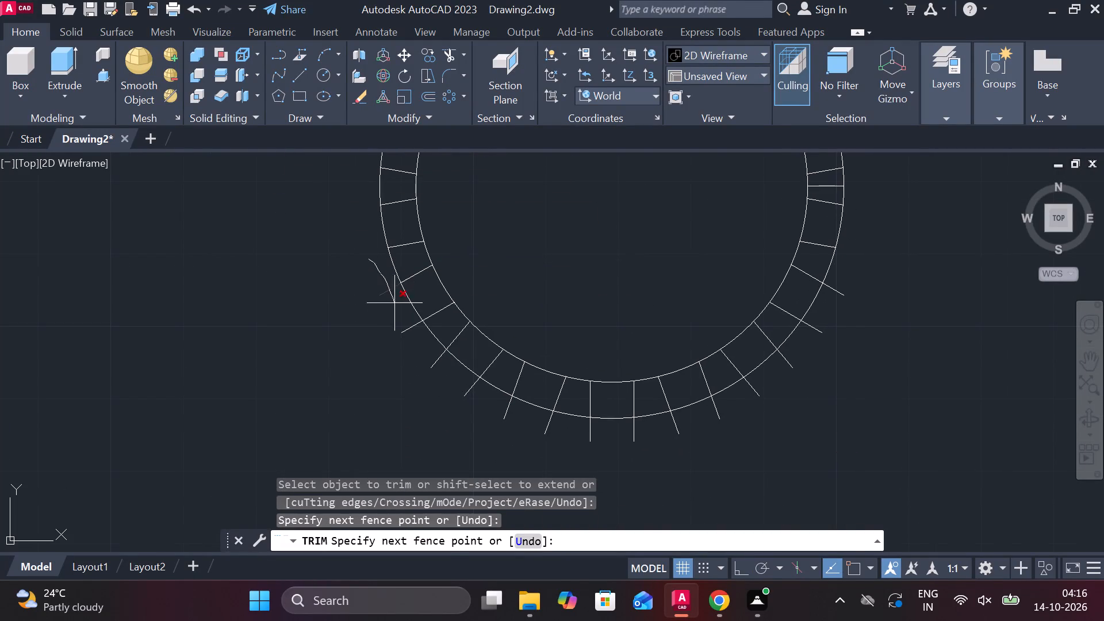
left_click_drag(394, 304, 459, 393)
left_click_drag(459, 393, 574, 429)
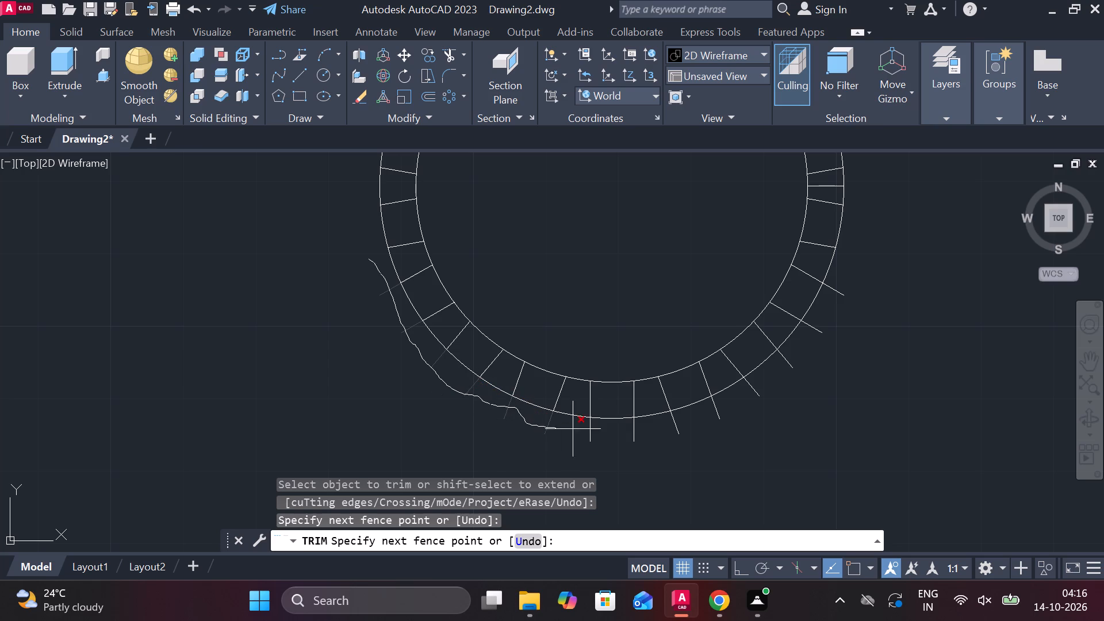
left_click_drag(574, 429, 718, 424)
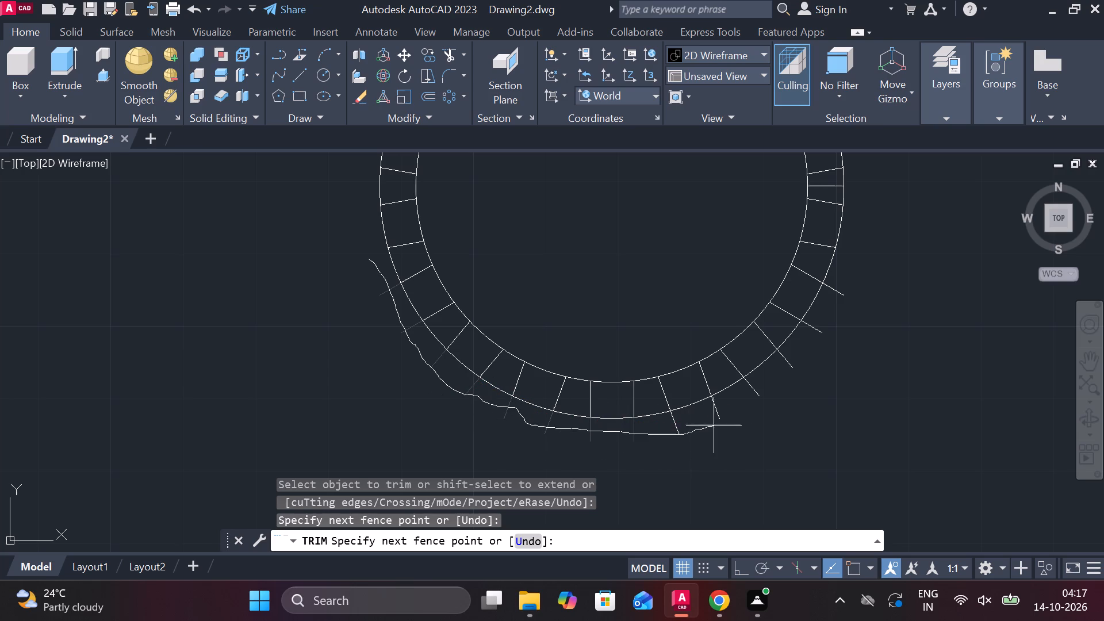
left_click_drag(718, 424, 776, 400)
key("space")
Trim the remaining tooth-line ends outside the radius 32 circle from the bottom up its lower right side.
key("space")
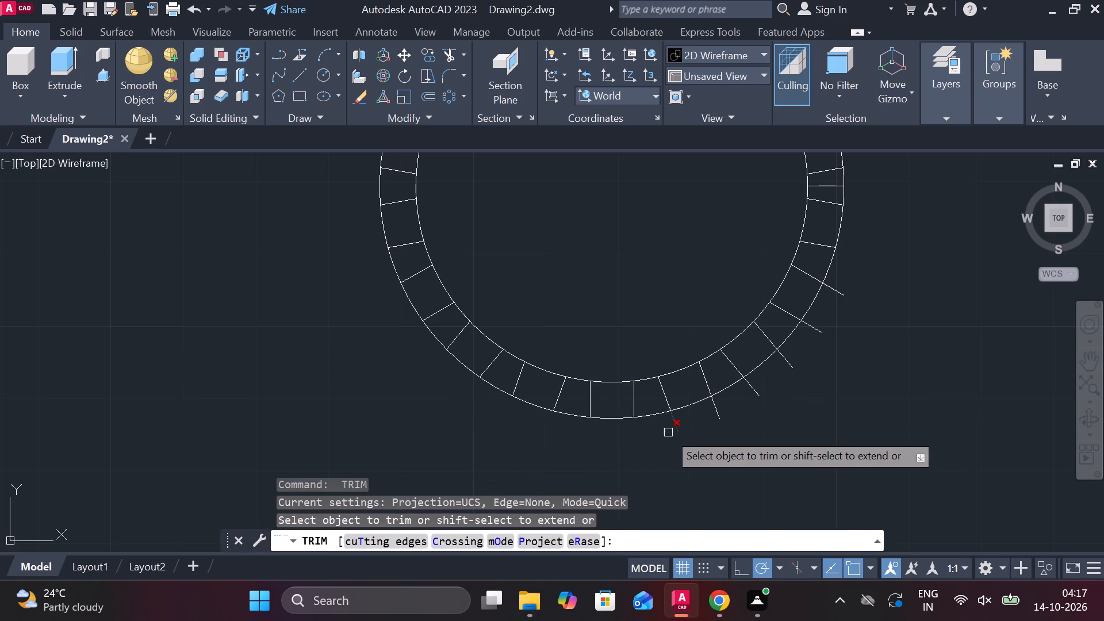
left_click_drag(661, 432, 708, 419)
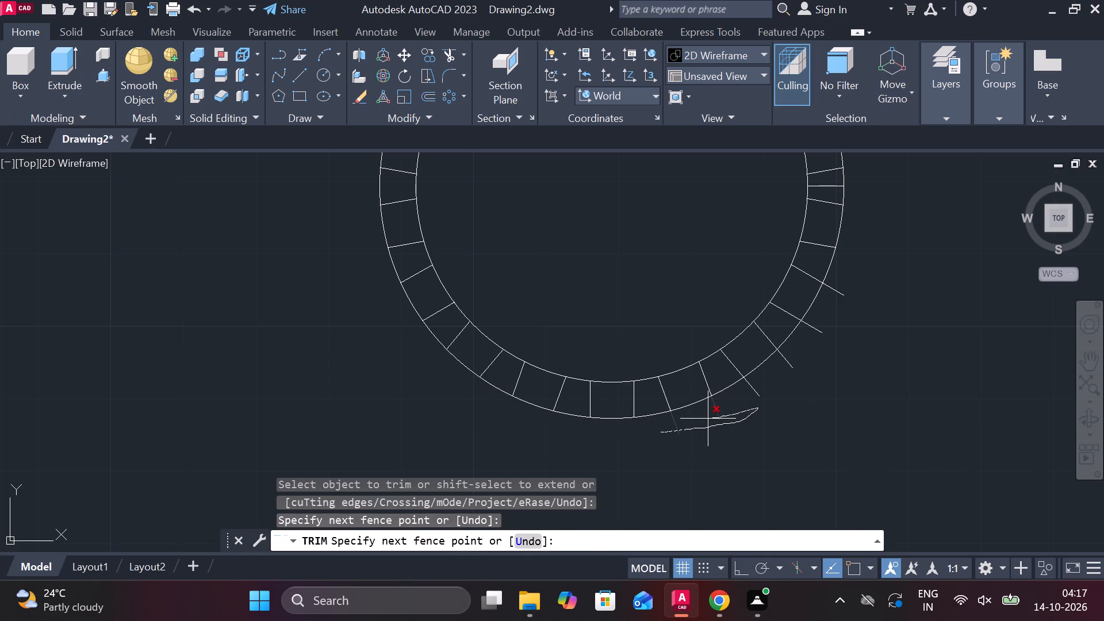
left_click_drag(708, 419, 789, 358)
left_click_drag(789, 358, 840, 276)
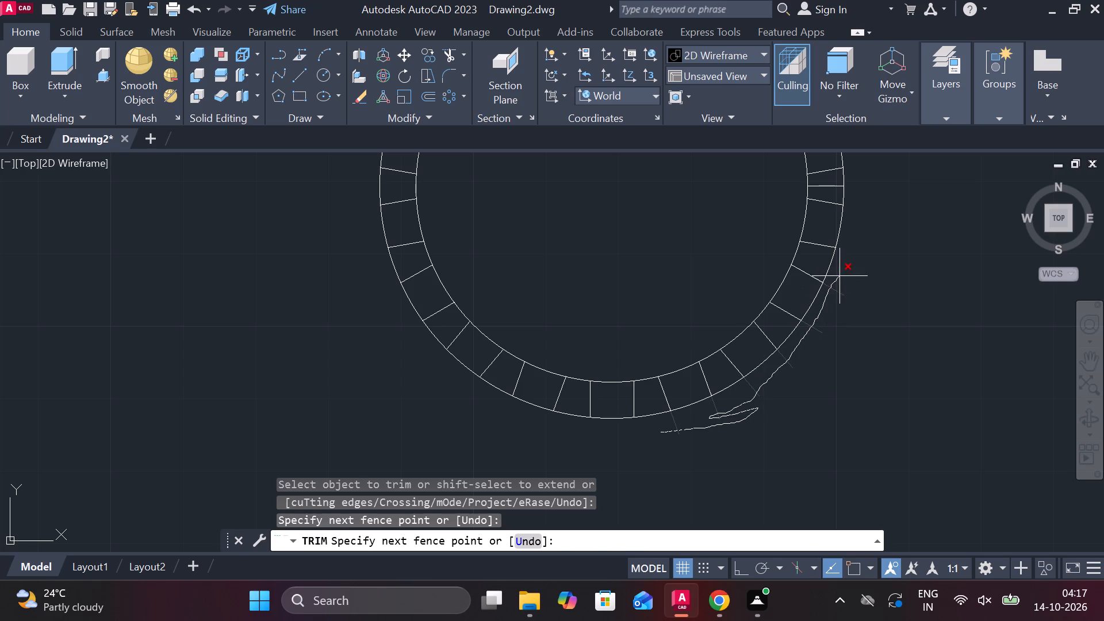
left_click_drag(840, 276, 844, 273)
Trim the leftover centre-line piece between the radius 27 and 32 circles on the right and finish trimming.
middle_click_drag(874, 288, 816, 340)
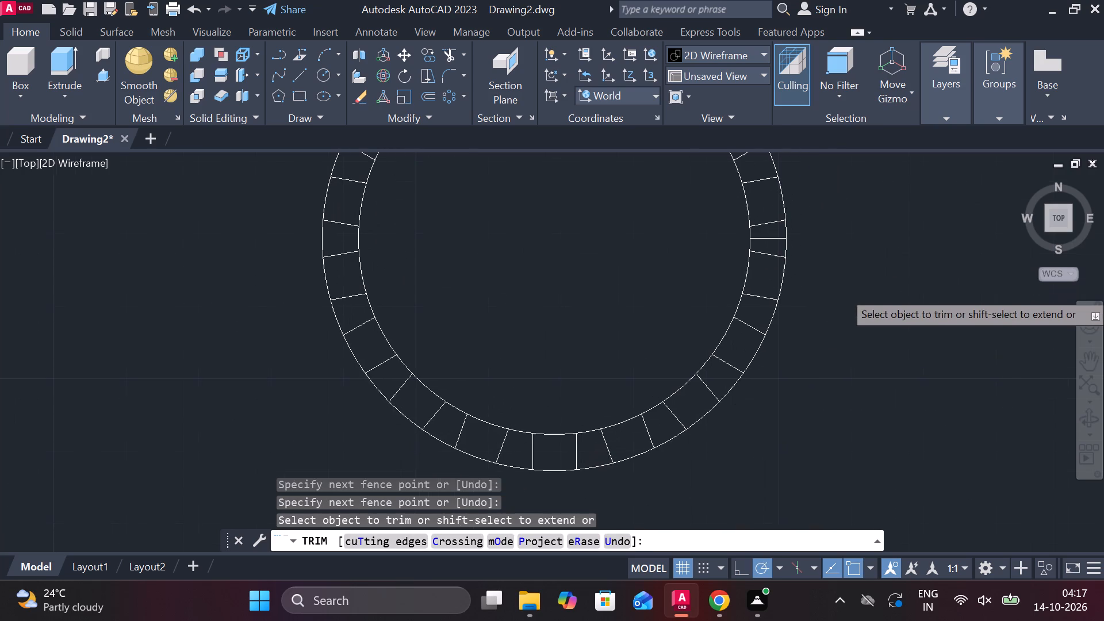
left_click(765, 237)
middle_click(821, 355)
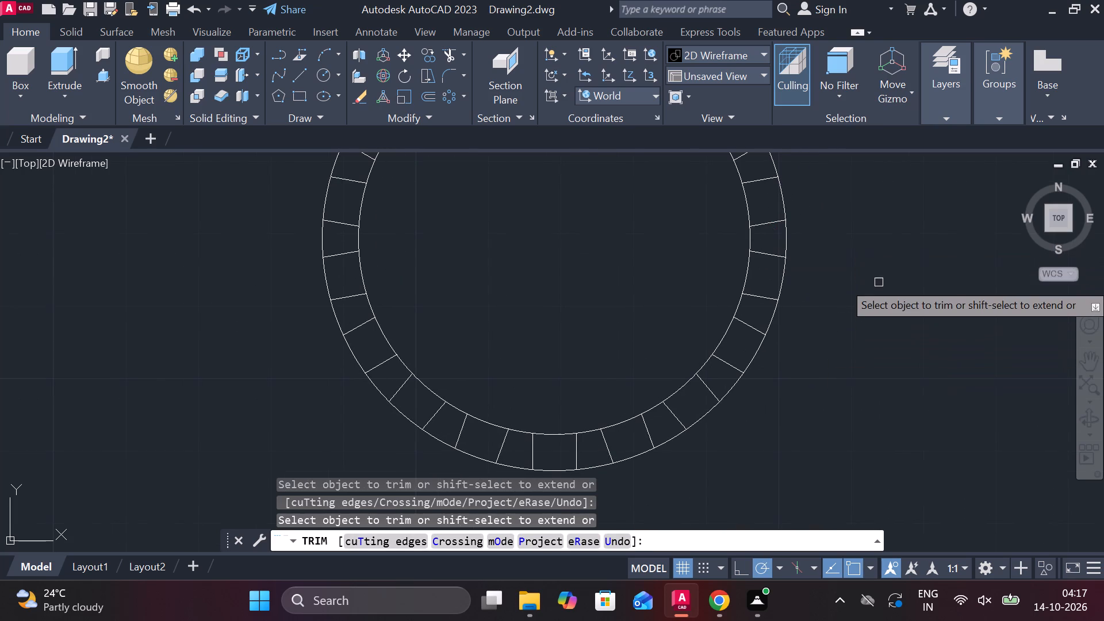
scroll(879, 278, "down", 1)
key("Escape")
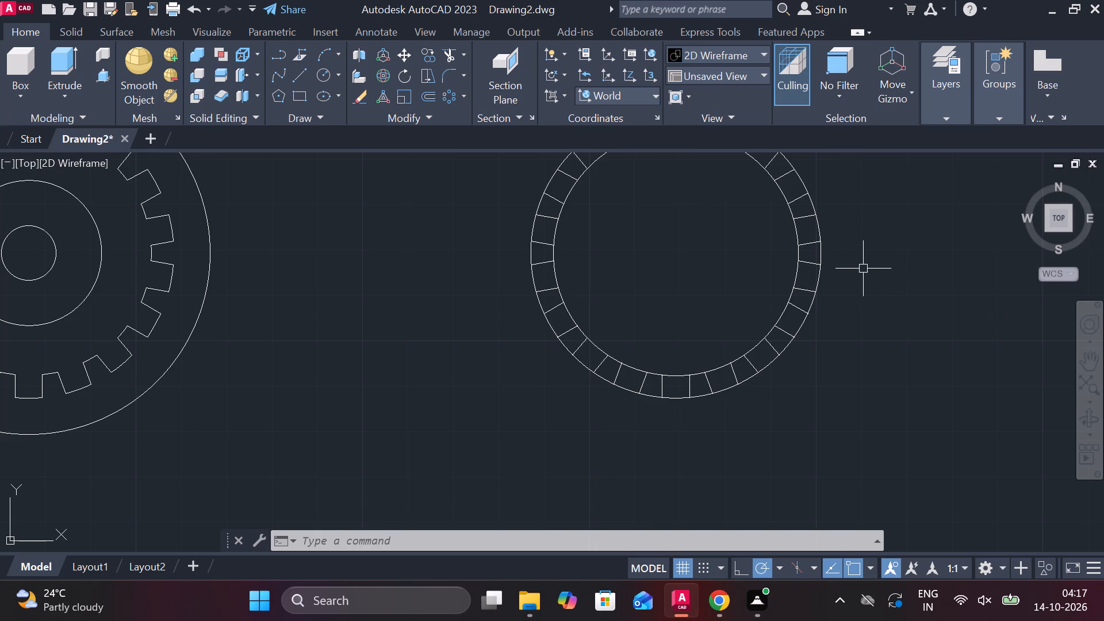
Trim the radius 32 arcs across the first two tooth gaps right of the top, plus the radius 27 arc beneath the tooth between them.
scroll(852, 361, "down", 1)
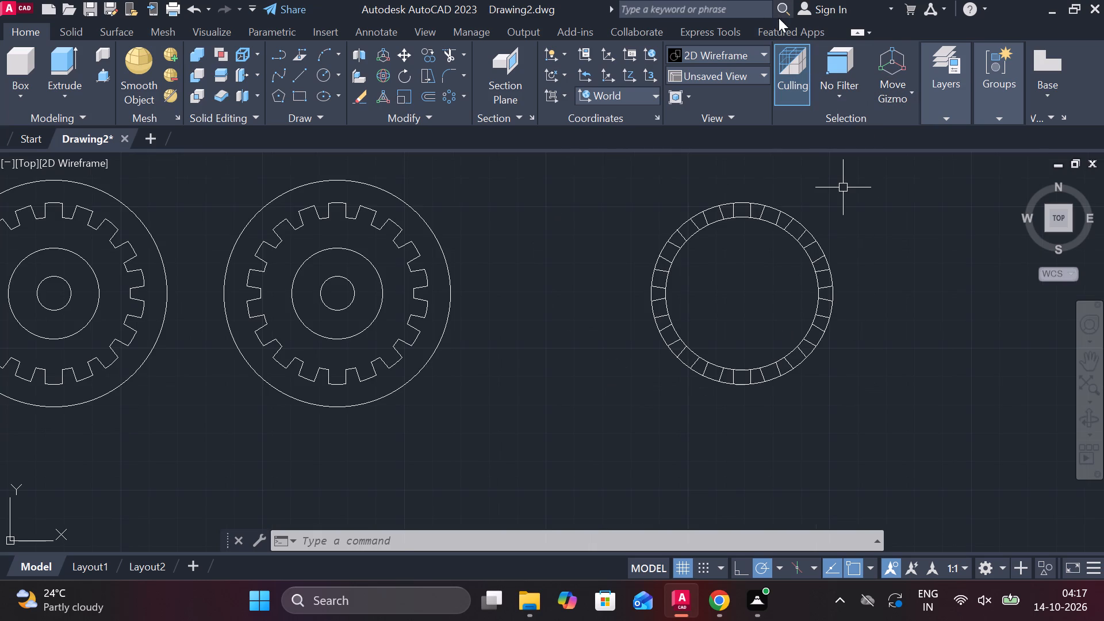
scroll(822, 235, "up", 2)
key("Escape")
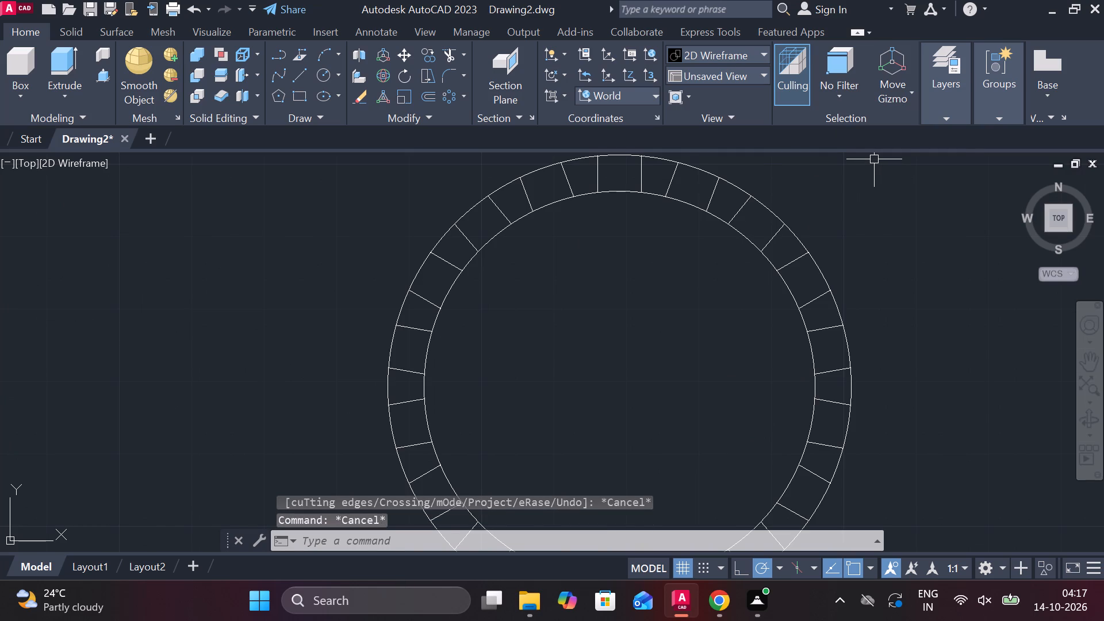
type("tr")
key("space")
middle_click_drag(597, 300, 596, 332)
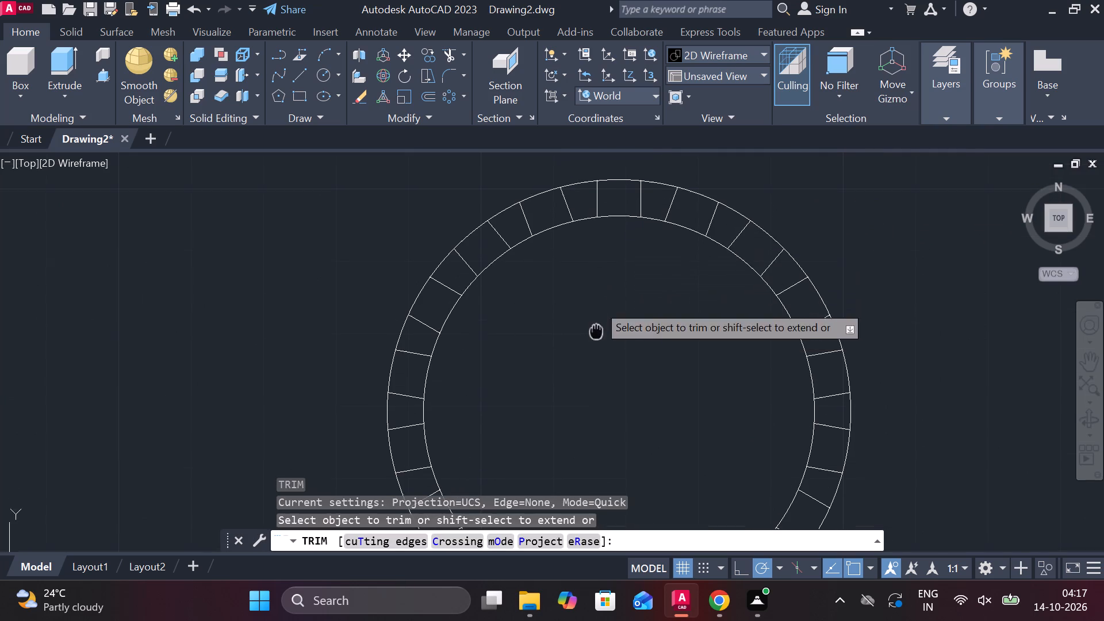
middle_click_drag(596, 332, 595, 332)
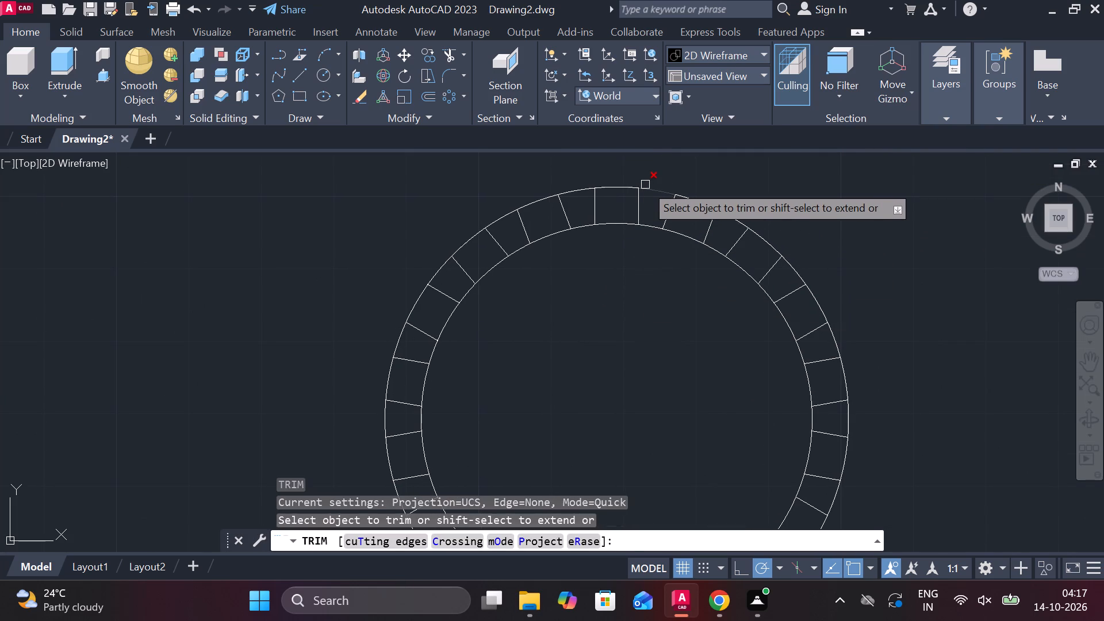
left_click(645, 185)
left_click(689, 237)
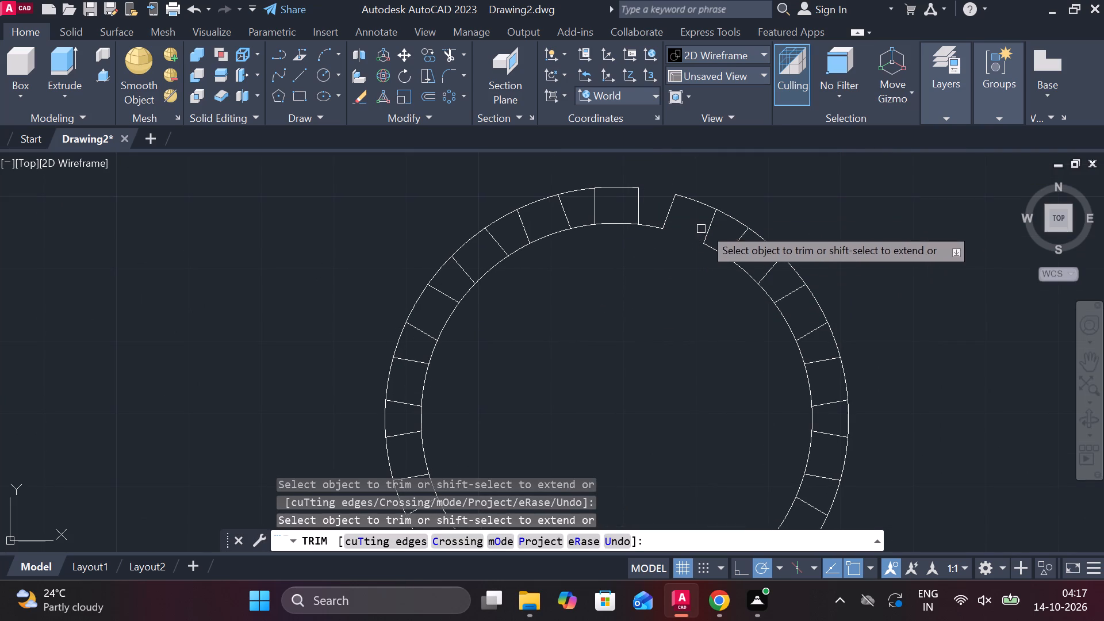
left_click(724, 220)
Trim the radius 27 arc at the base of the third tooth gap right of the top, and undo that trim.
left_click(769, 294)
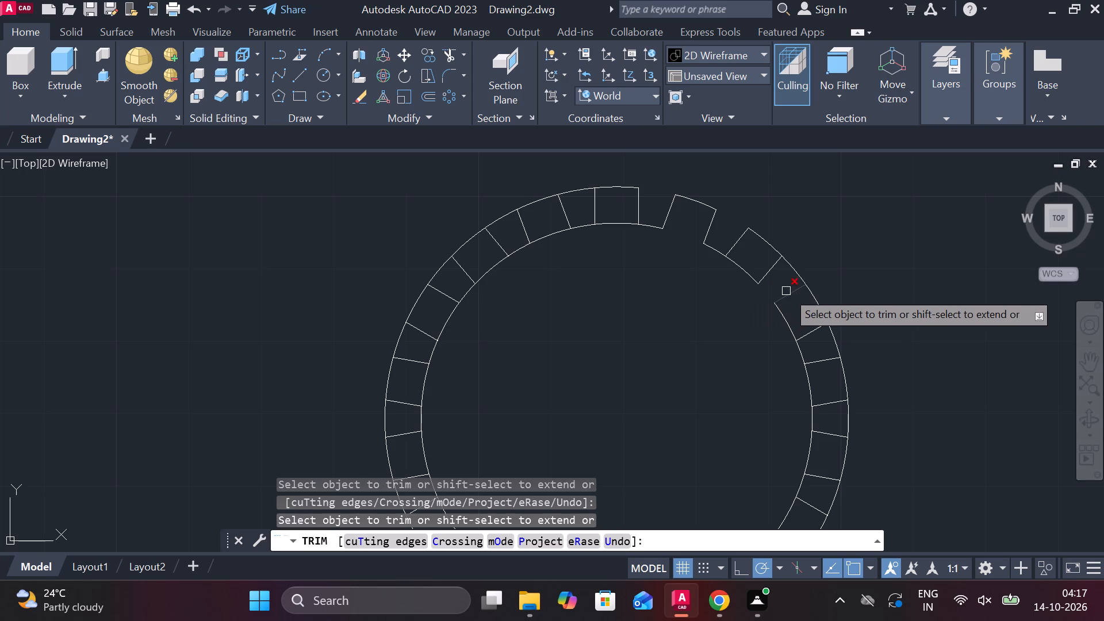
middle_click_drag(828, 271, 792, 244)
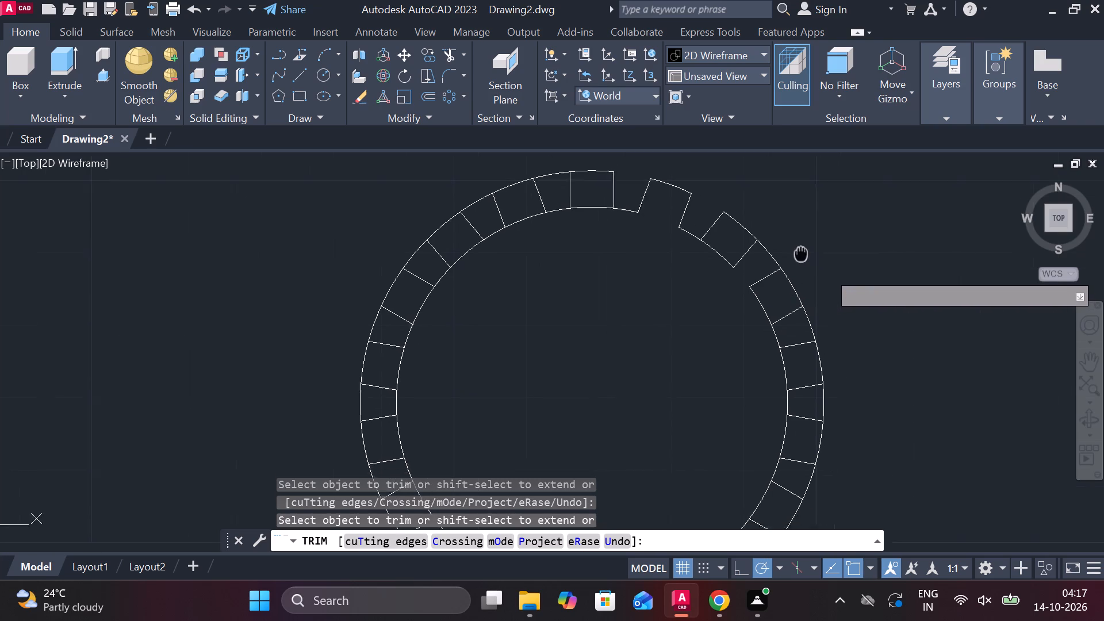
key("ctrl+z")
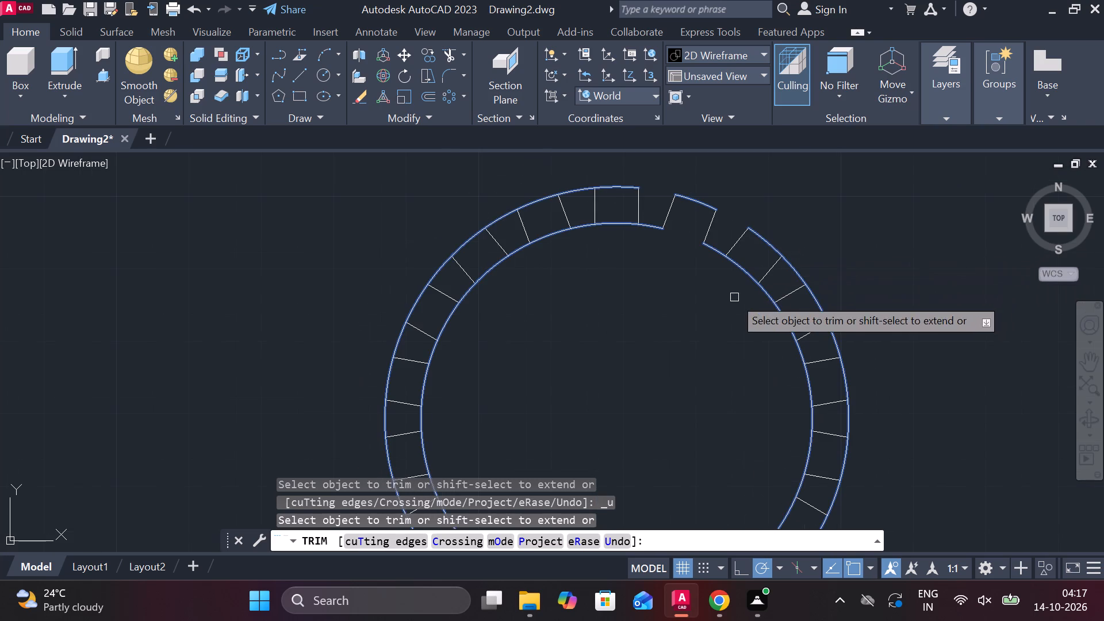
Trim the radius 27 arcs beneath the teeth and radius 32 arcs across the gaps on the upper right side, down to centre height.
double_click(741, 270)
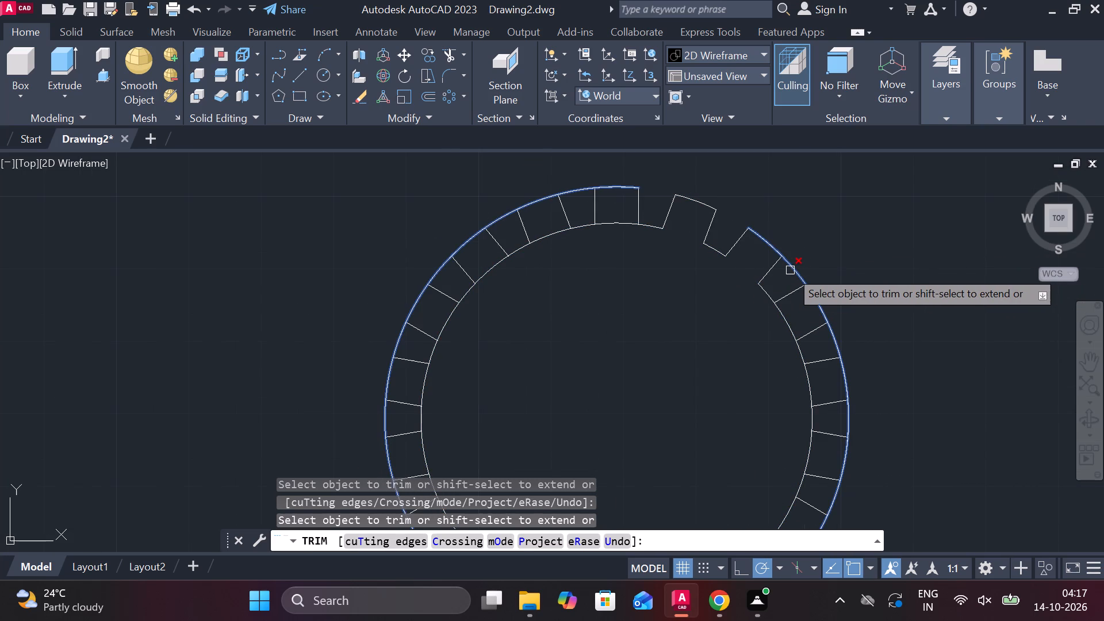
left_click(790, 270)
left_click(791, 319)
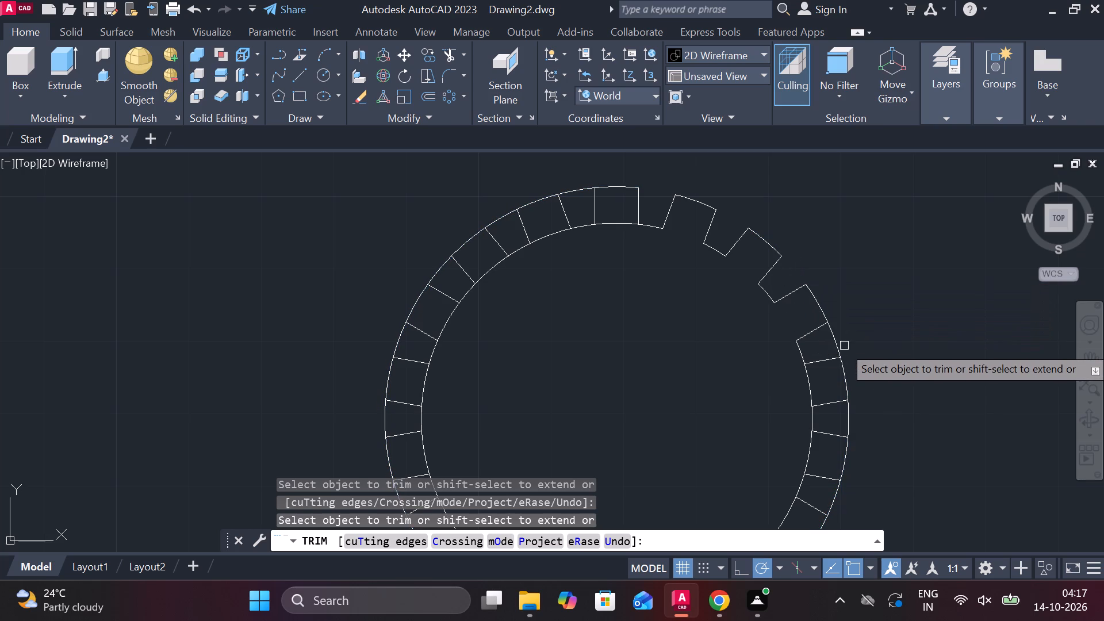
left_click(832, 342)
left_click(803, 381)
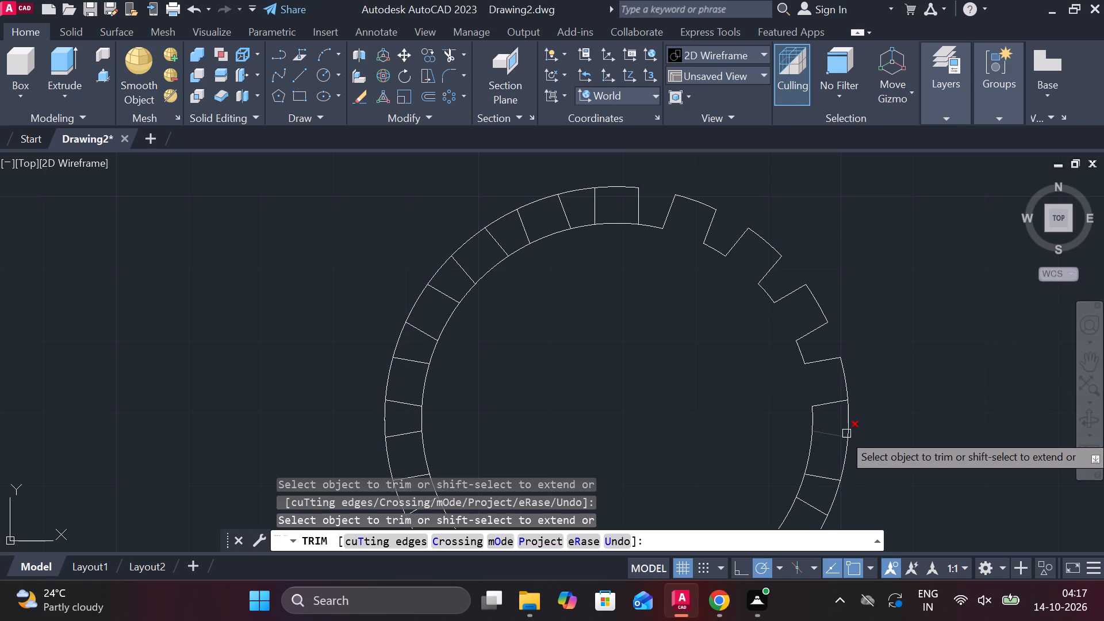
left_click(850, 425)
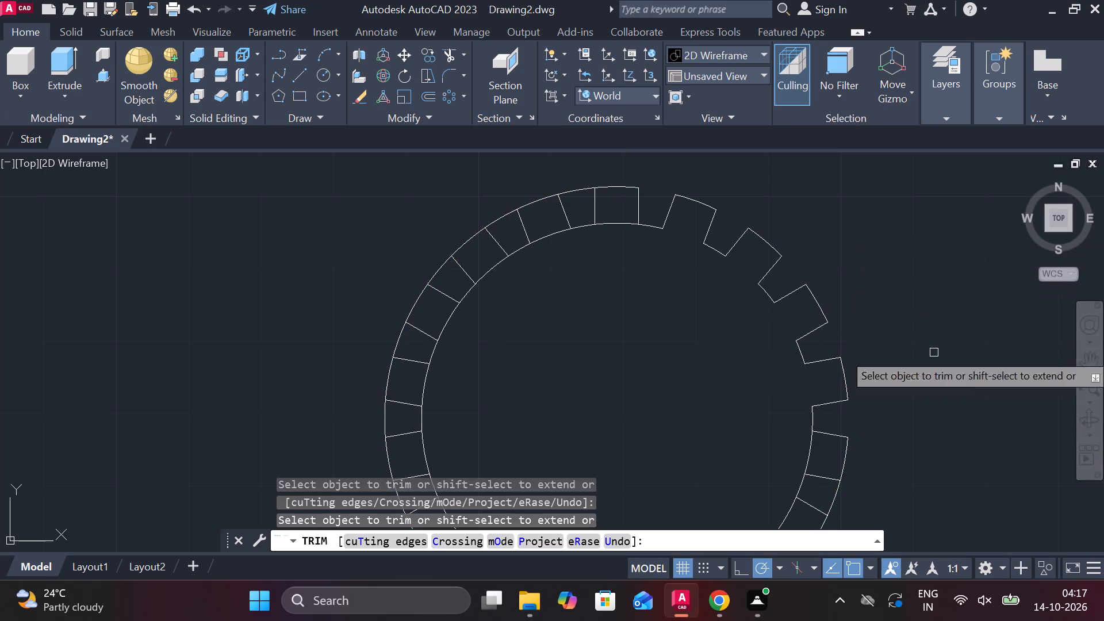
Trim the radius 27 arcs beneath the teeth and radius 32 arcs across the gaps along the gear's lower right side.
middle_click_drag(930, 456, 902, 331)
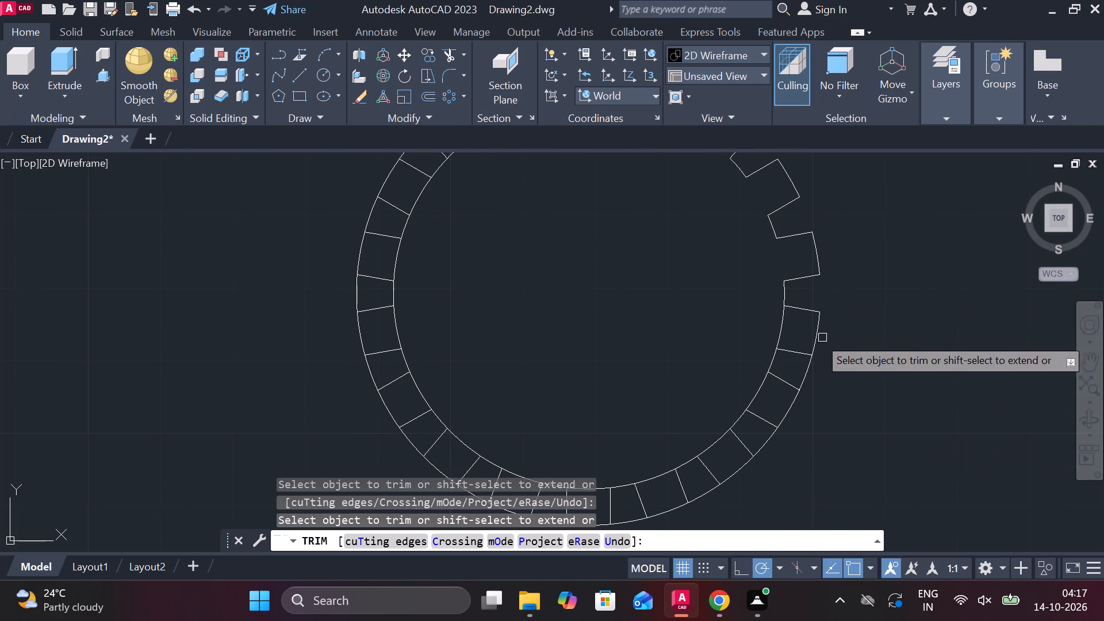
left_click(778, 332)
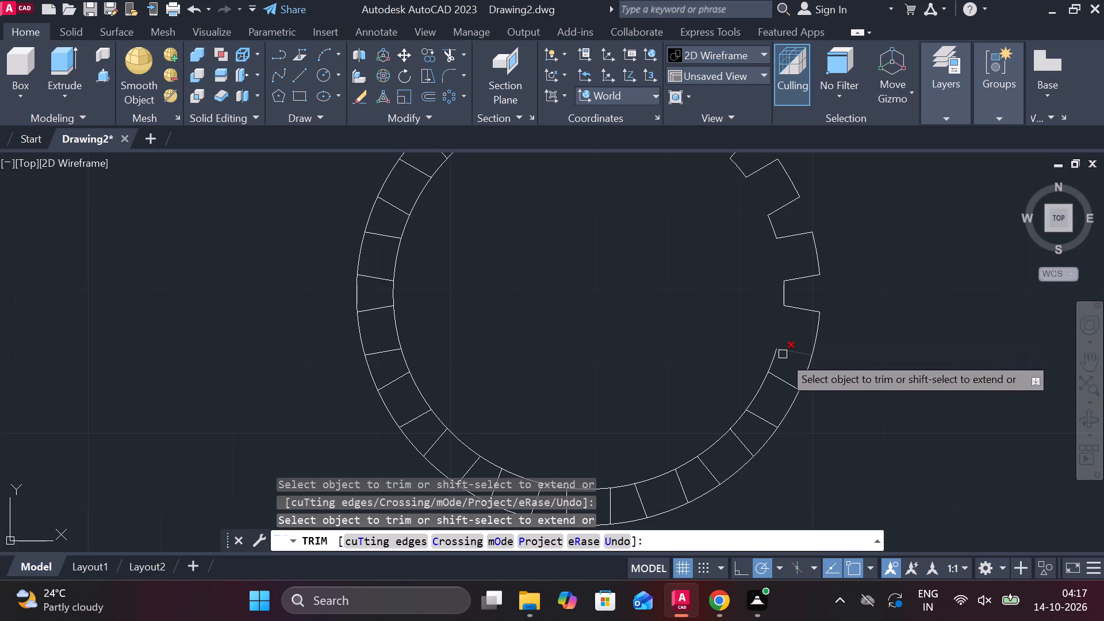
left_click(808, 383)
left_click(757, 392)
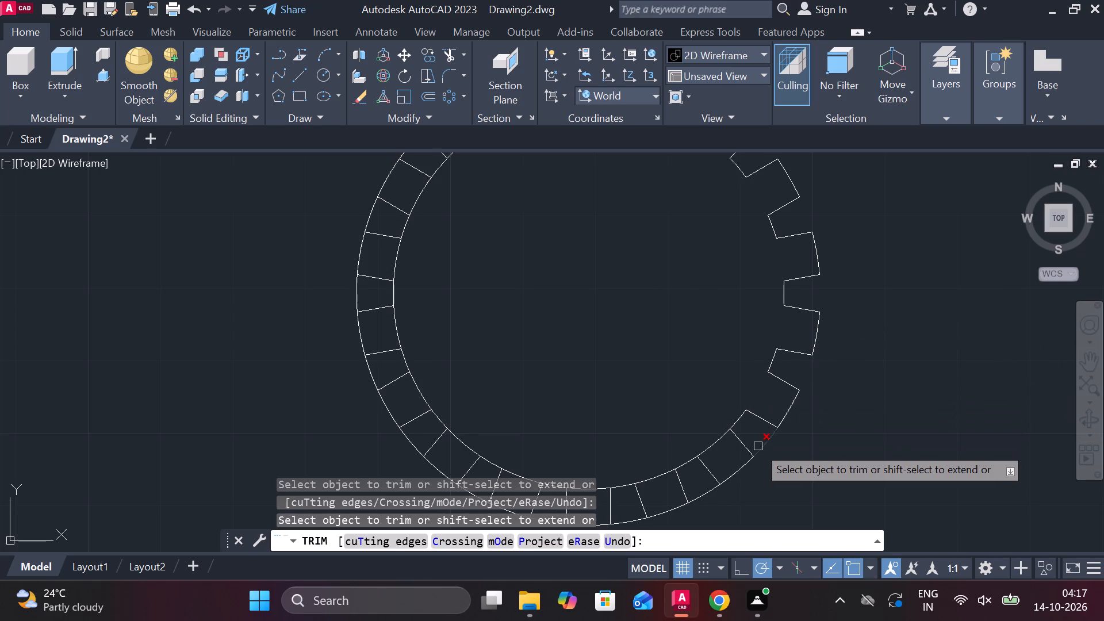
left_click(758, 446)
left_click(704, 448)
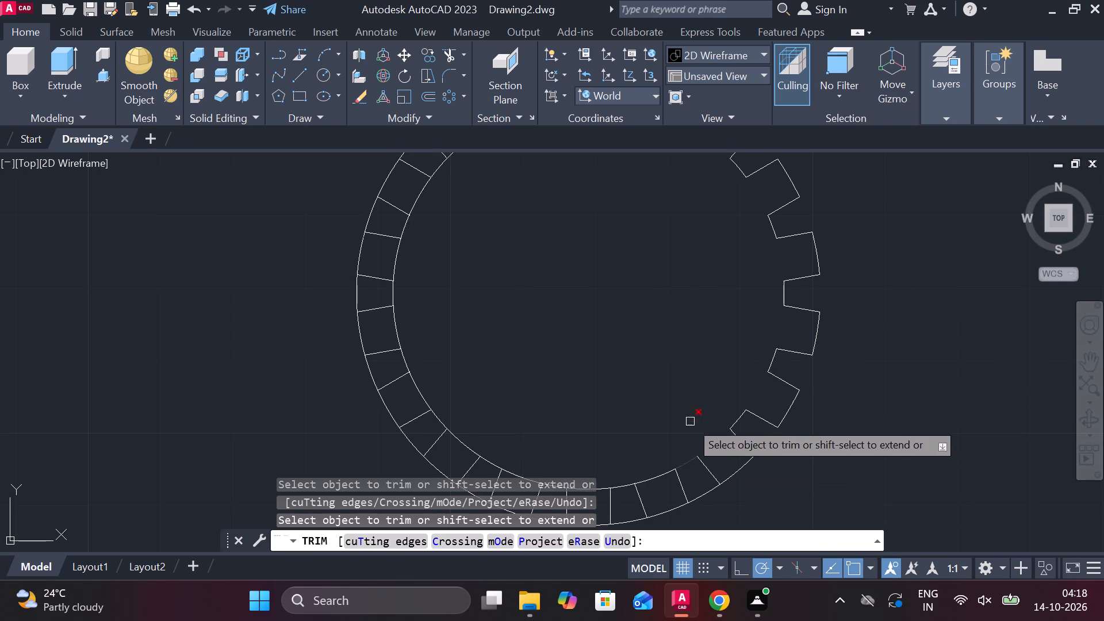
Trim the radius 32 arcs across the gaps and radius 27 arcs beneath the teeth around the bottom of the gear.
middle_click_drag(691, 398, 777, 277)
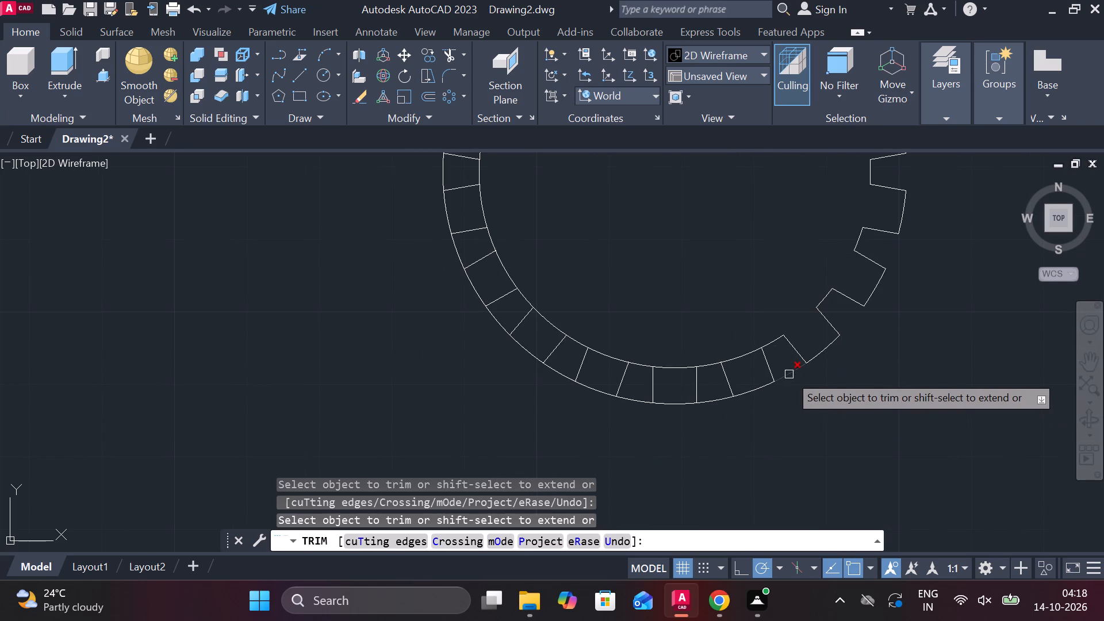
left_click(789, 374)
double_click(742, 354)
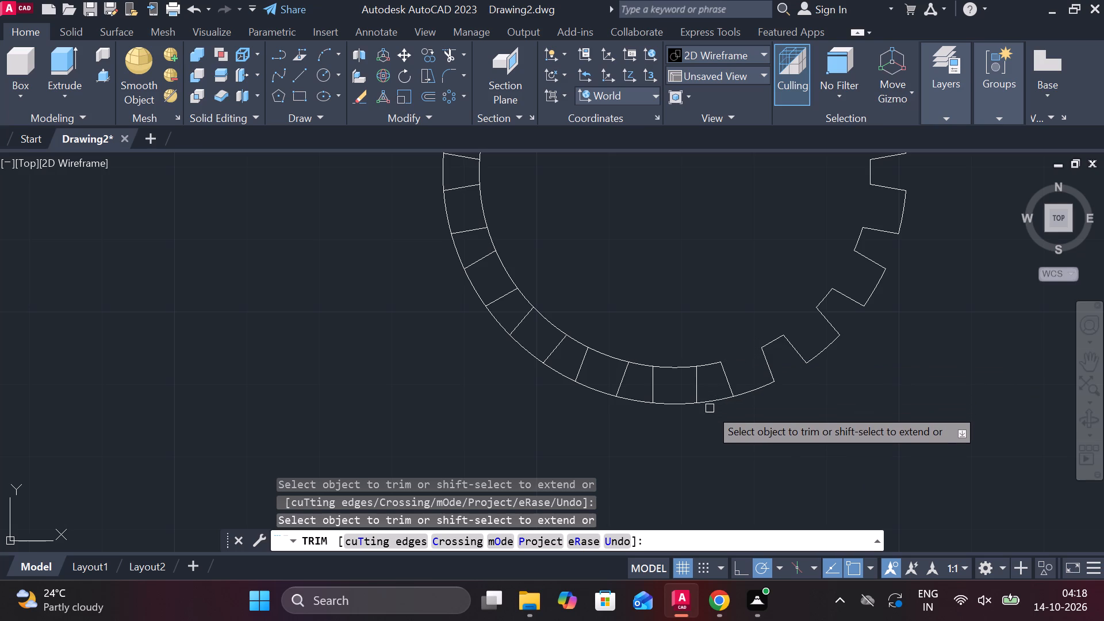
double_click(715, 403)
left_click(668, 366)
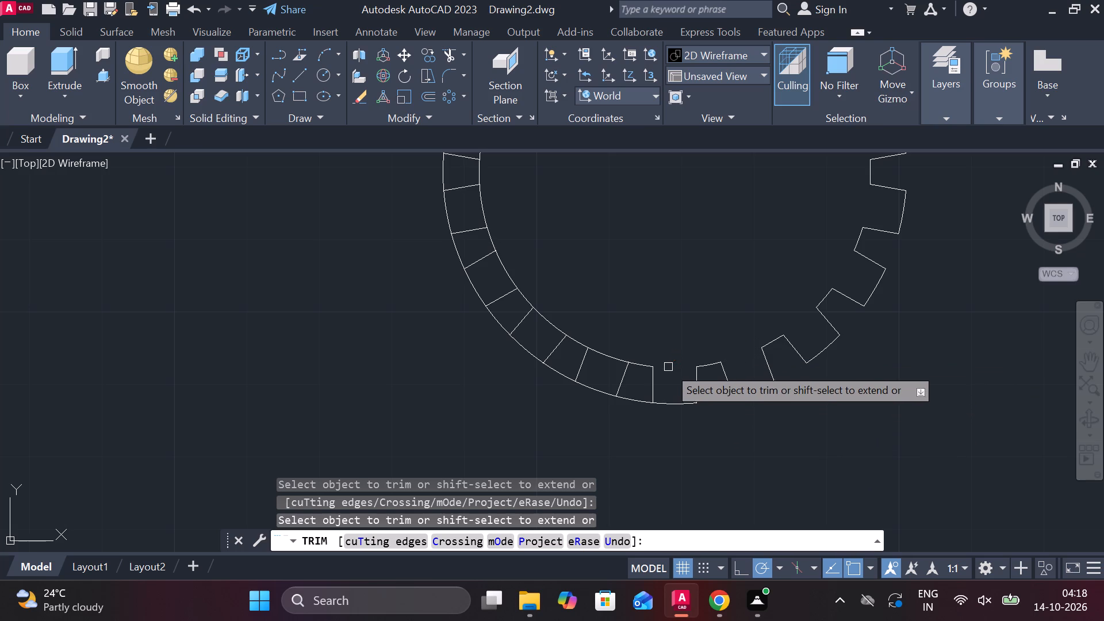
left_click(636, 401)
left_click(612, 358)
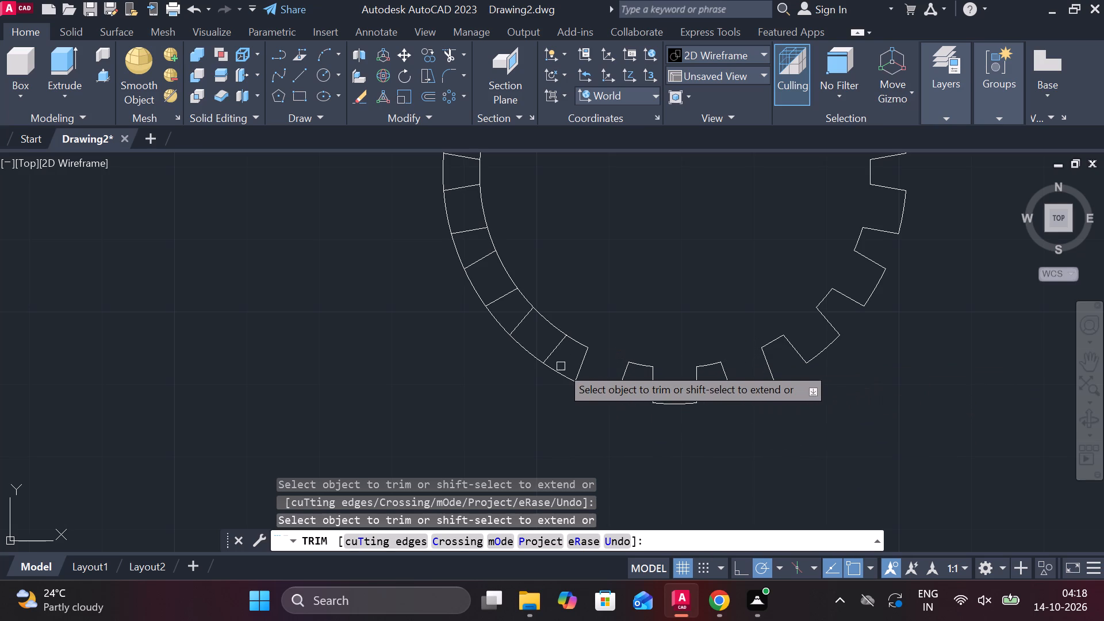
Trim the alternating radius 32 gap arcs and radius 27 tooth-base arcs along the lower left side, up to centre height.
left_click(559, 374)
left_click(557, 332)
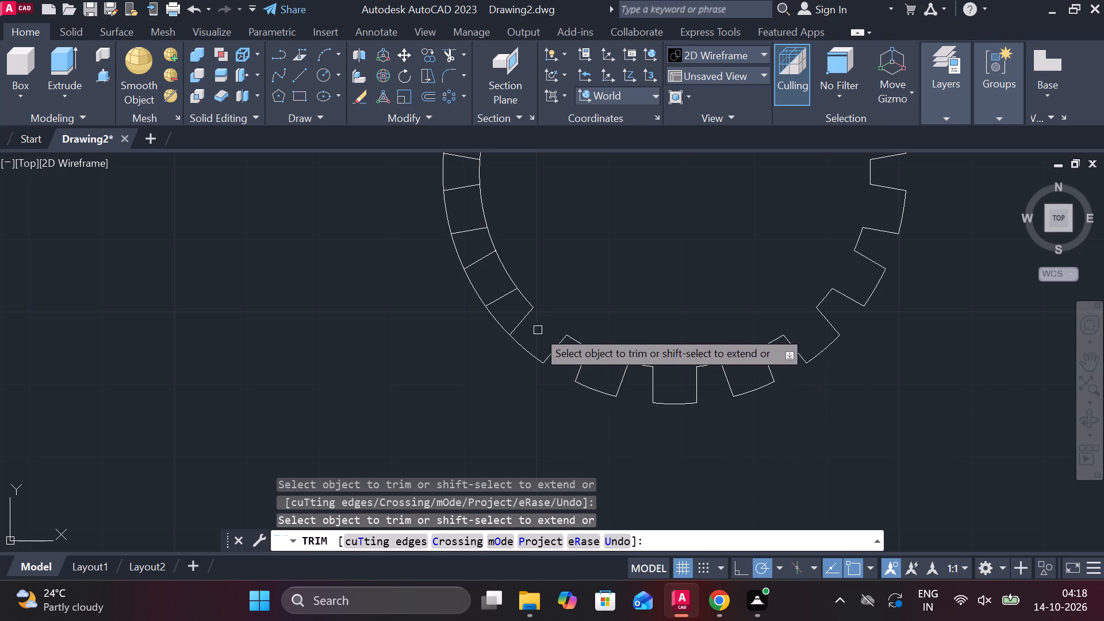
left_click(503, 328)
left_click(512, 274)
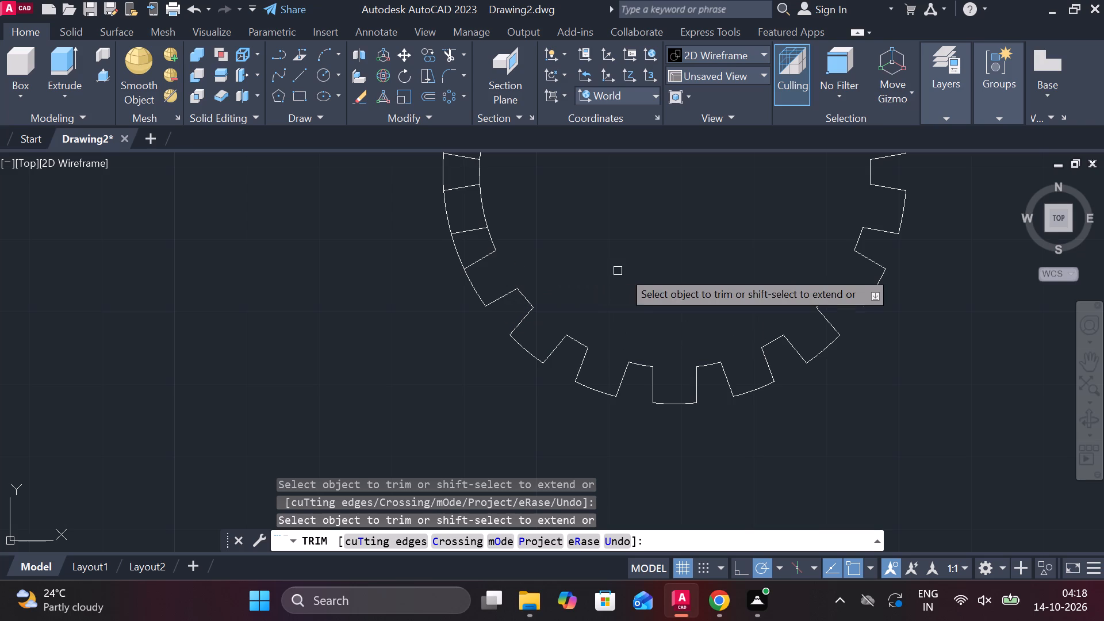
middle_click_drag(659, 283, 726, 355)
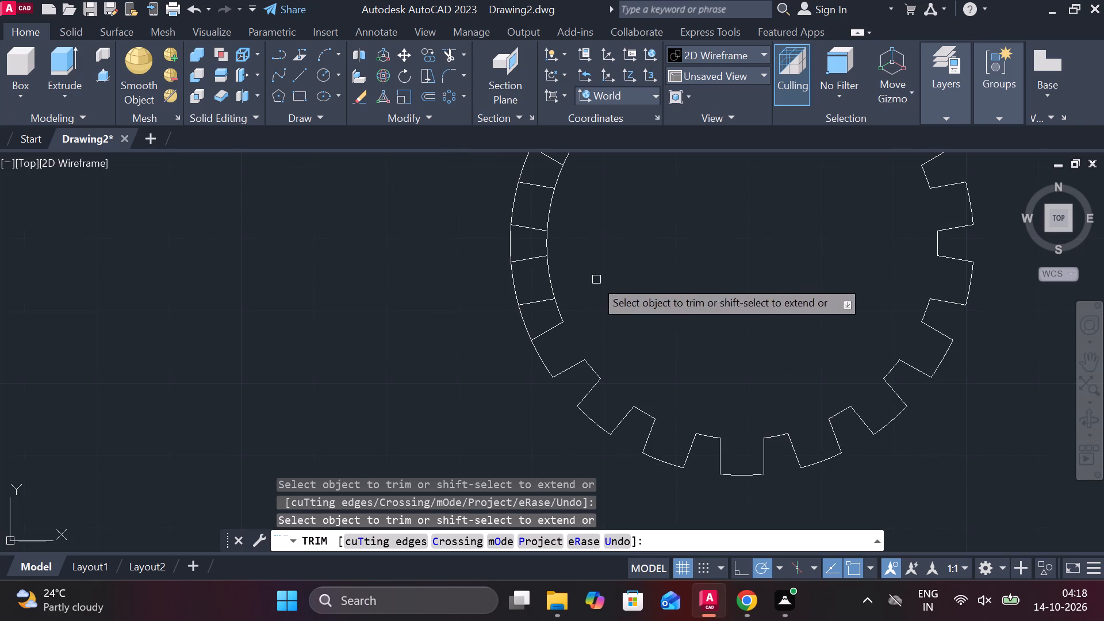
left_click(526, 324)
left_click(546, 279)
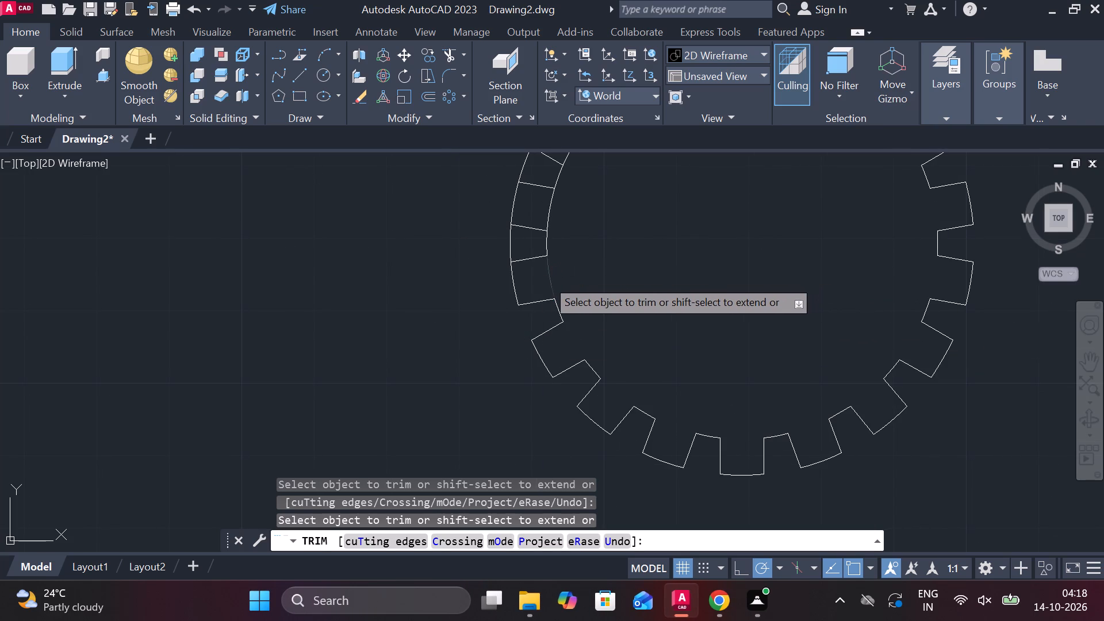
left_click(516, 247)
double_click(511, 247)
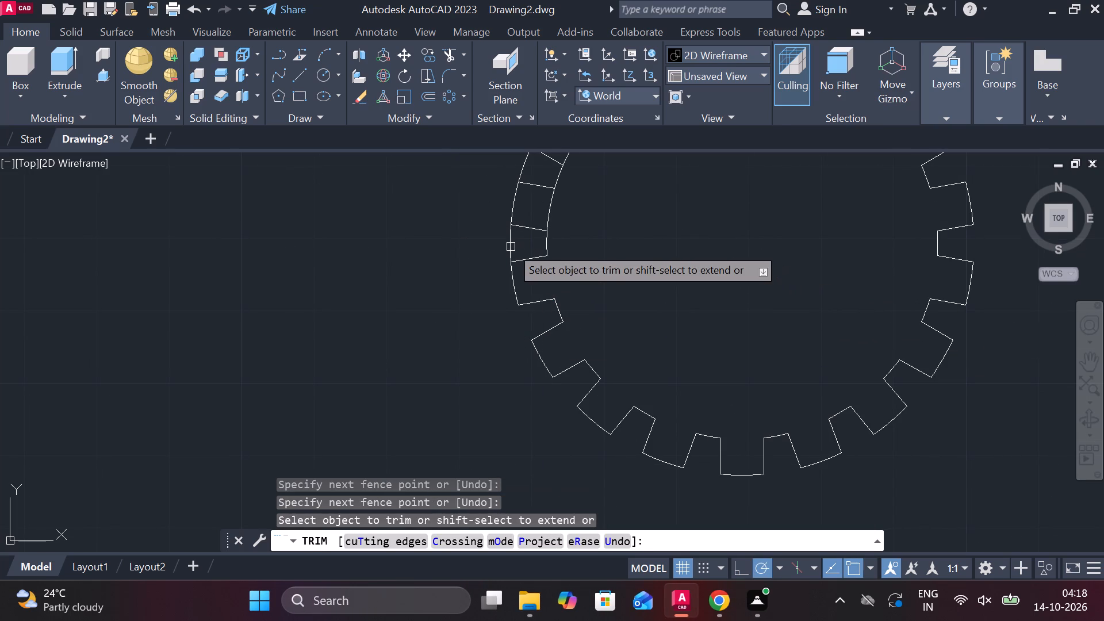
left_click(510, 247)
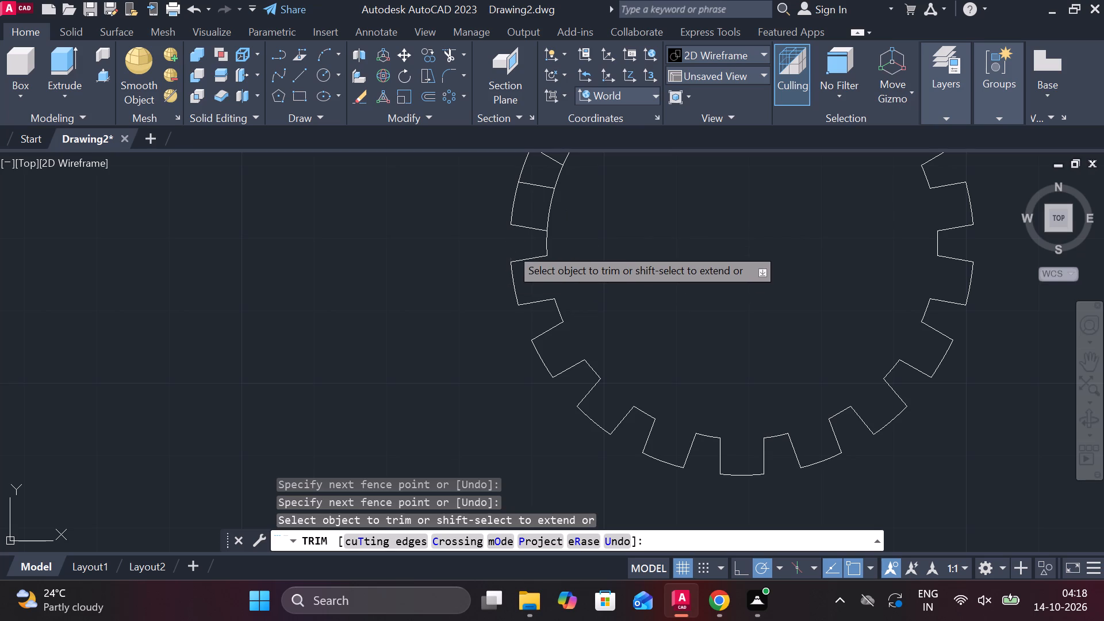
Trim the radius 27 arcs beneath the teeth and radius 32 arcs across the gaps on the left side above centre height.
left_click_drag(543, 212, 549, 212)
left_click(629, 213)
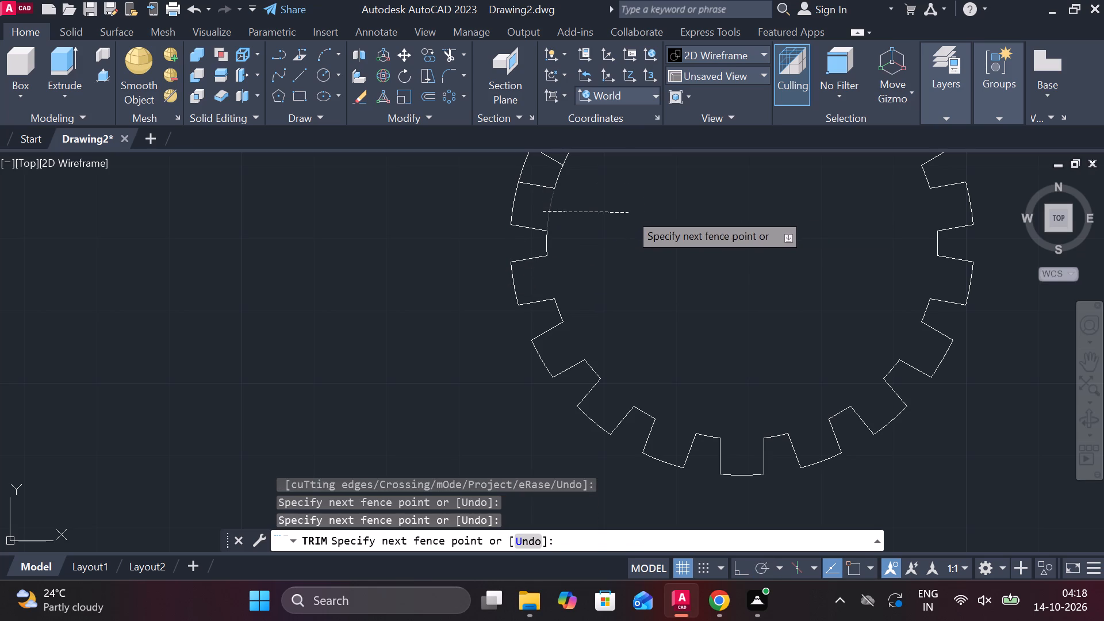
scroll(692, 294, "down", 2)
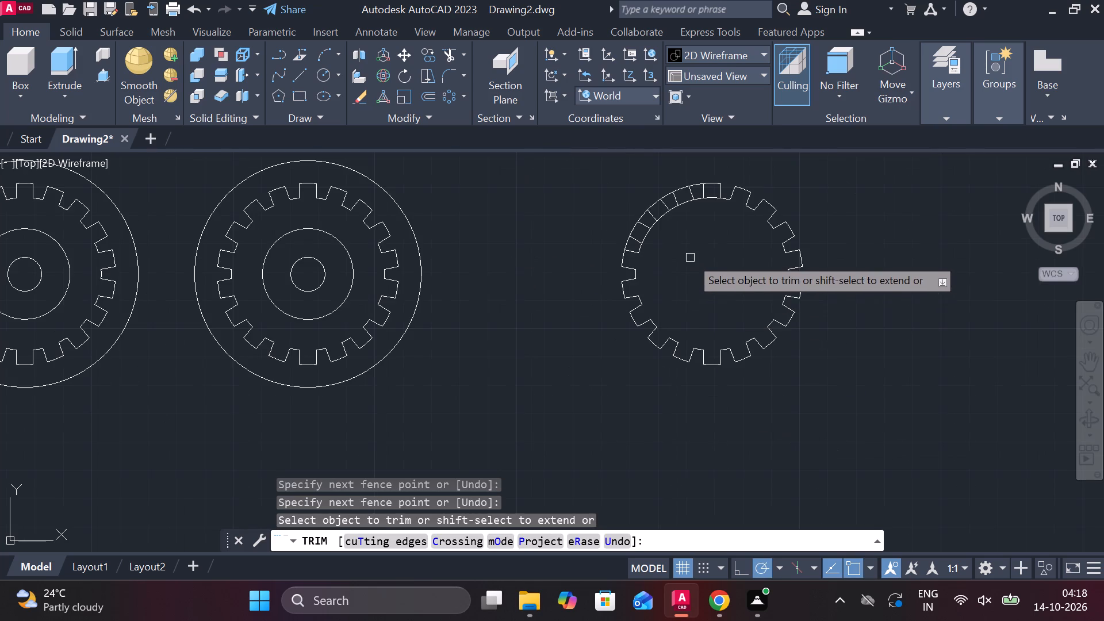
scroll(702, 238, "up", 2)
middle_click_drag(707, 232, 733, 327)
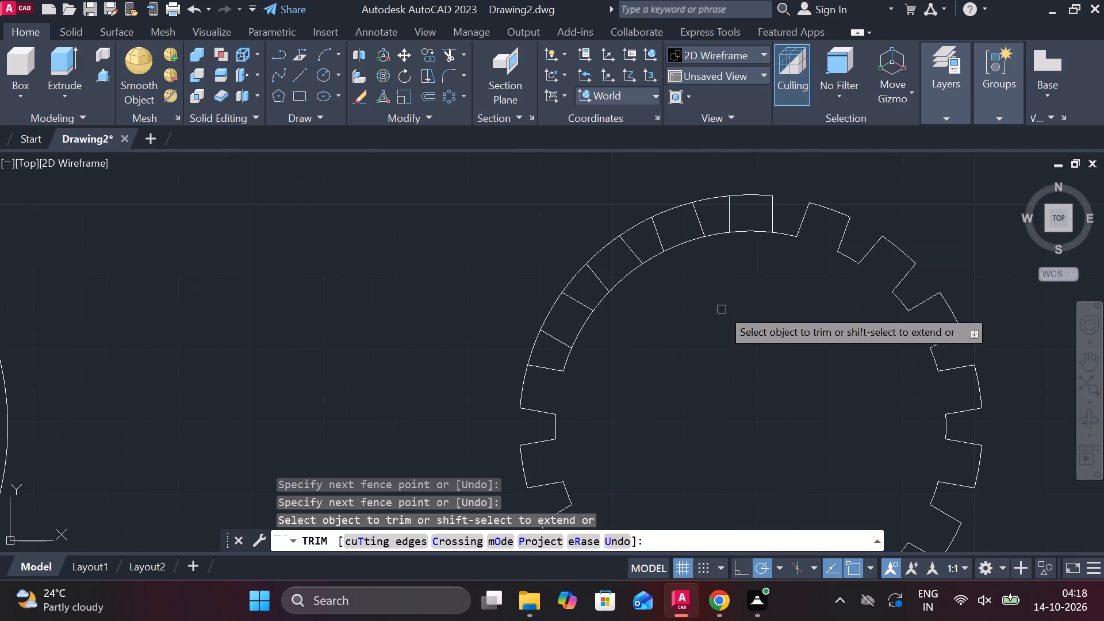
left_click(536, 350)
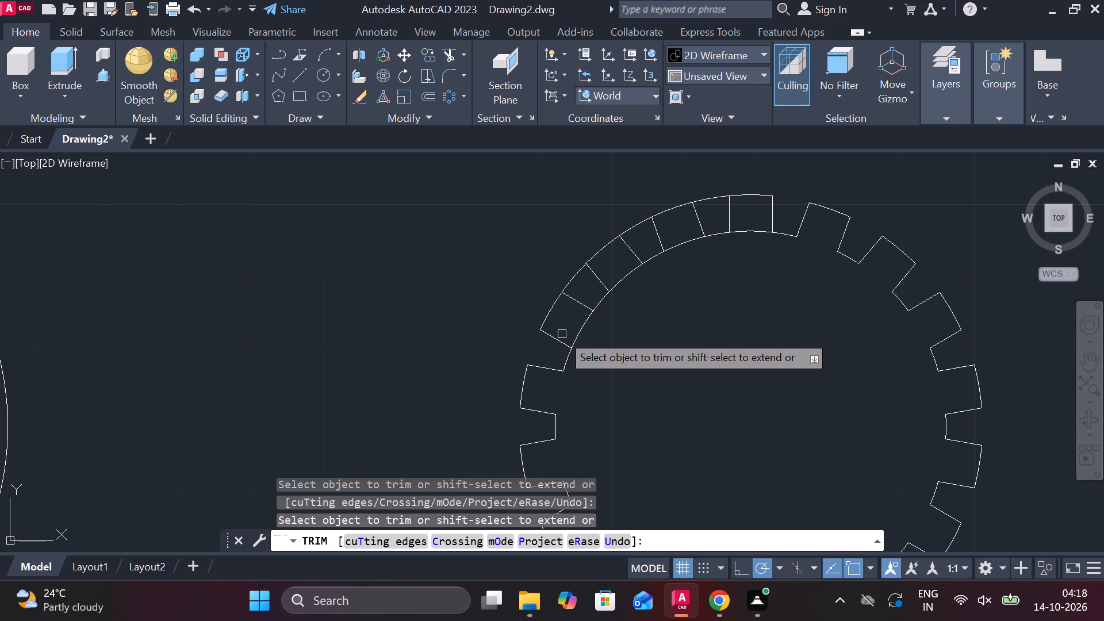
left_click(580, 335)
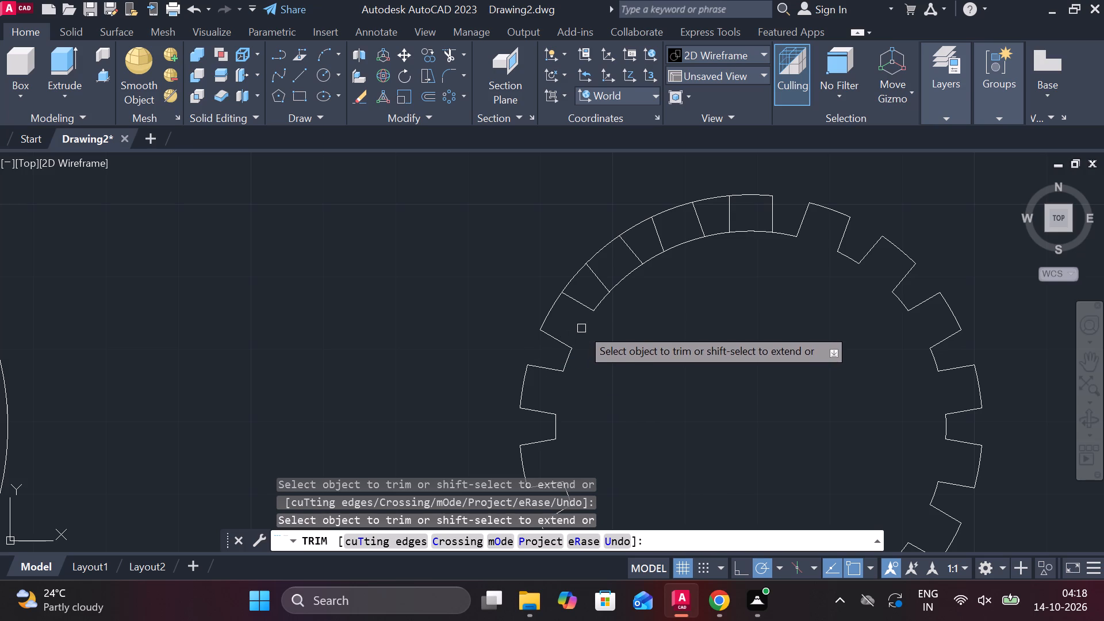
left_click(577, 276)
left_click(623, 278)
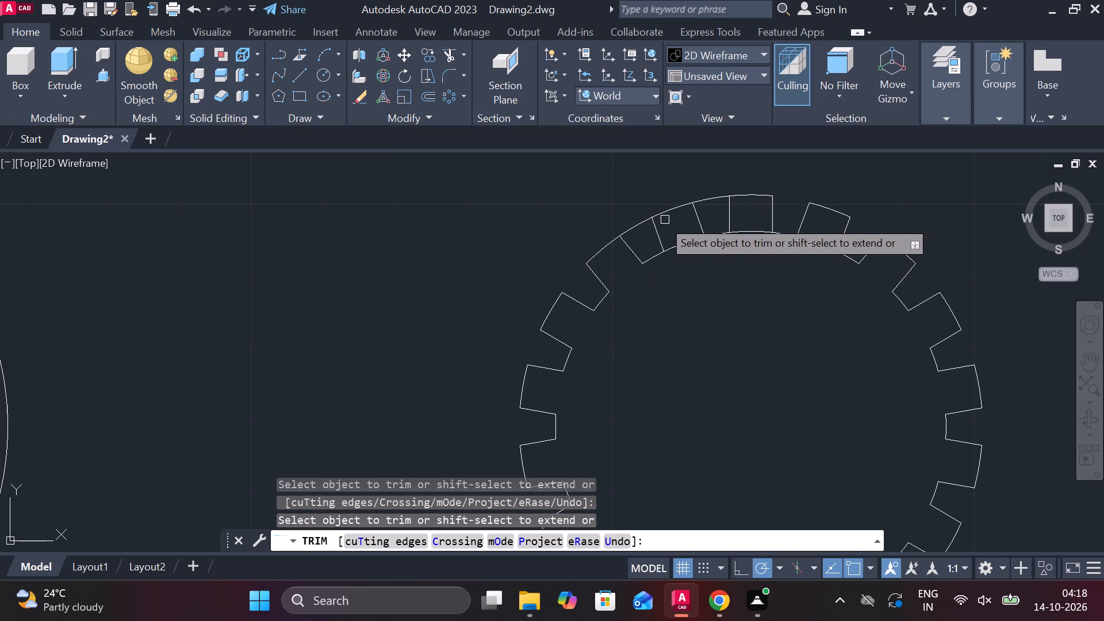
Trim the remaining radius 32 gap arcs and radius 27 tooth-base arcs from the upper left to the top tooth, completing the gear outline.
left_click(634, 224)
double_click(695, 243)
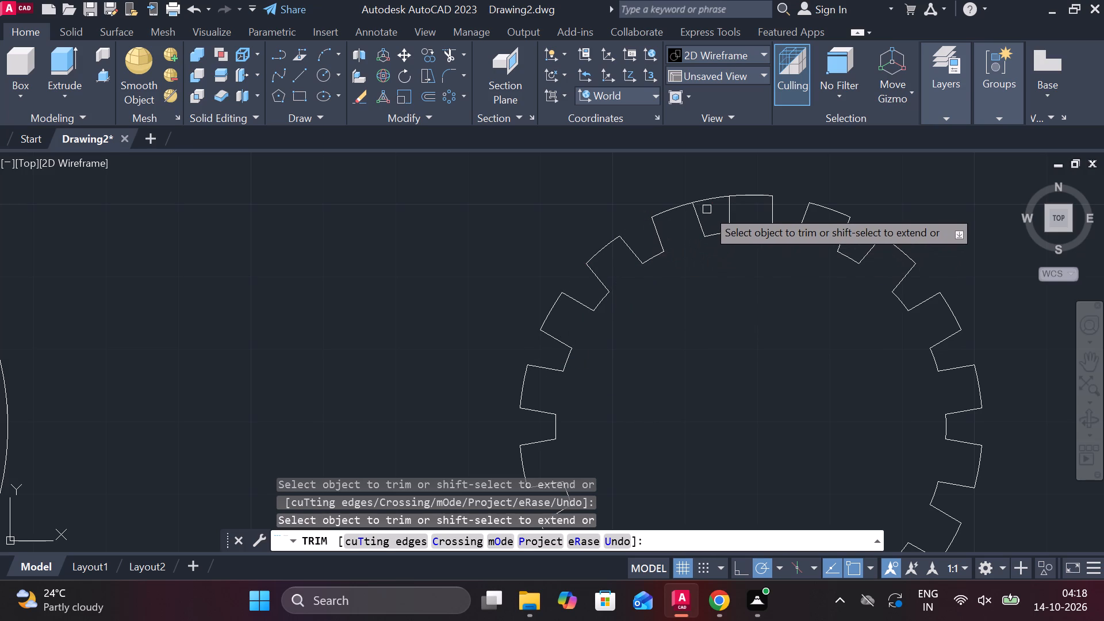
double_click(709, 202)
left_click(752, 231)
scroll(740, 302, "down", 3)
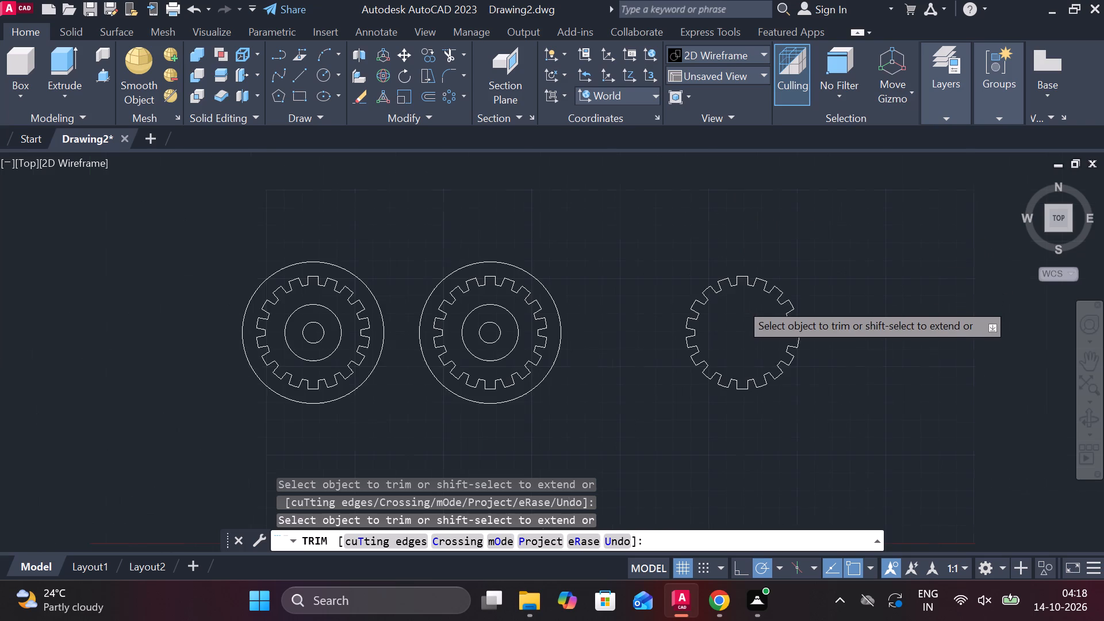
scroll(739, 306, "up", 1)
middle_click_drag(737, 309, 709, 275)
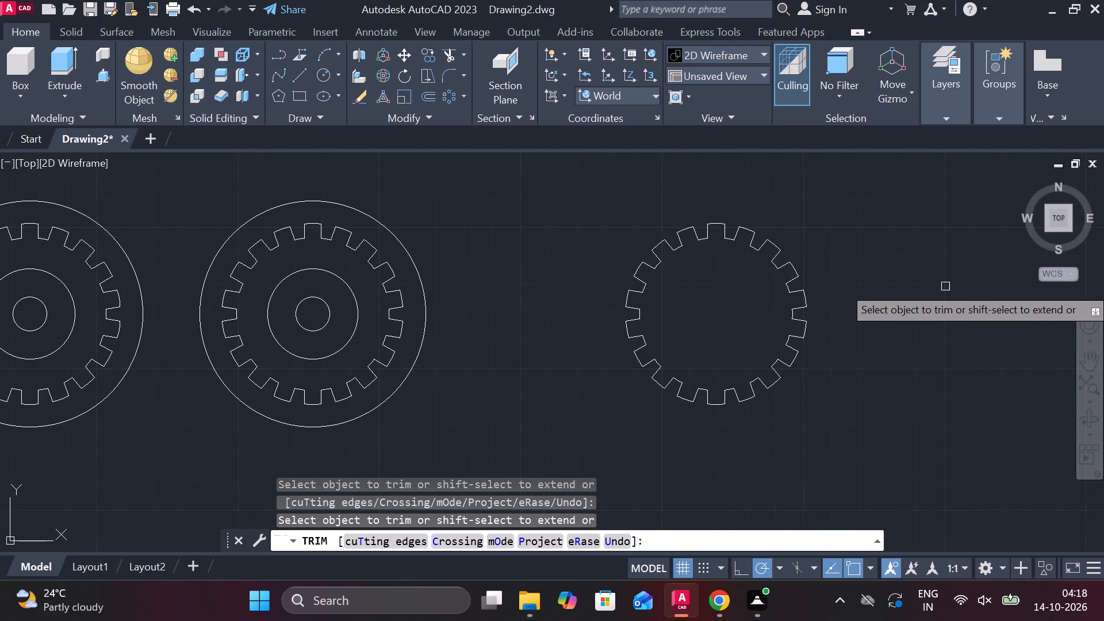
Draw a radius 40 circle centred on the third gear outline.
key("Escape")
type("c")
key("space")
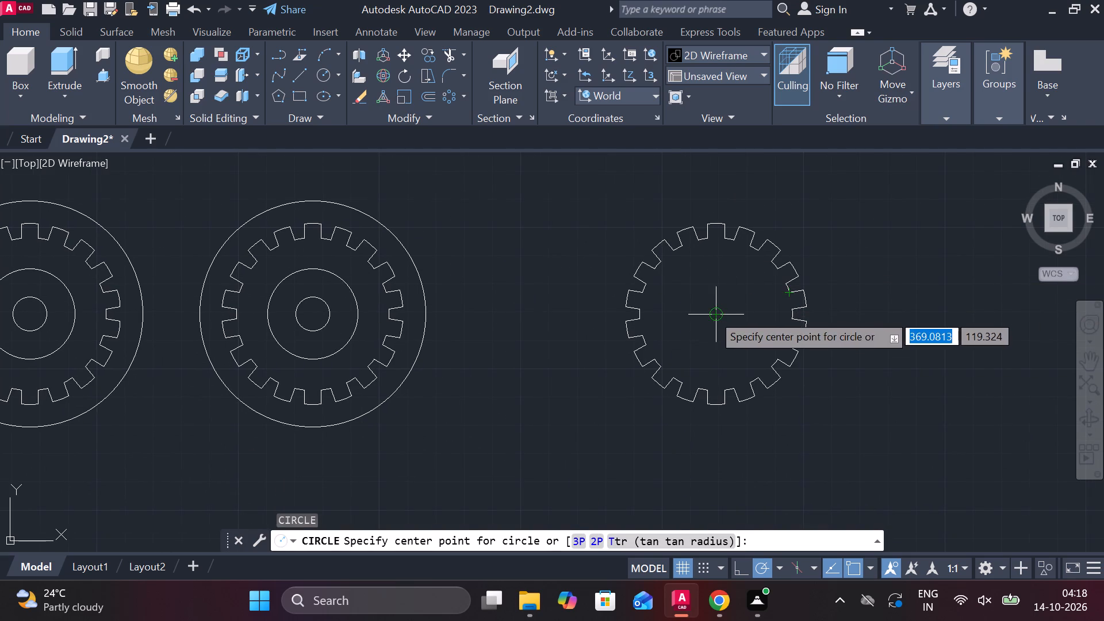
left_click(712, 313)
type("40")
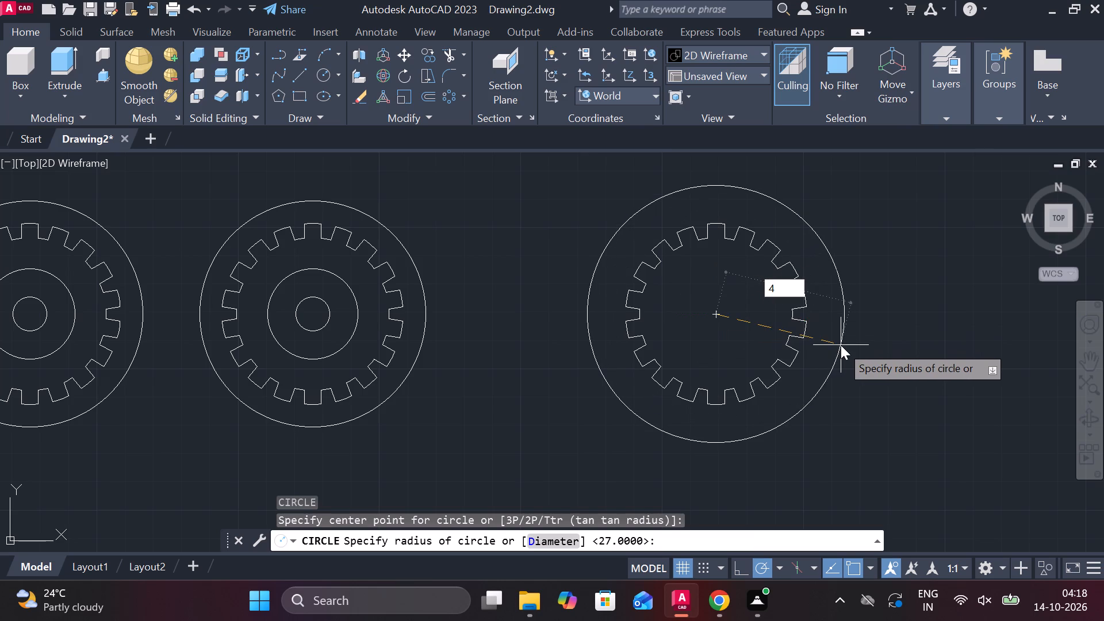
key("Return")
Draw a 12 diameter bore circle at the centre of the third gear.
type("c")
key("space")
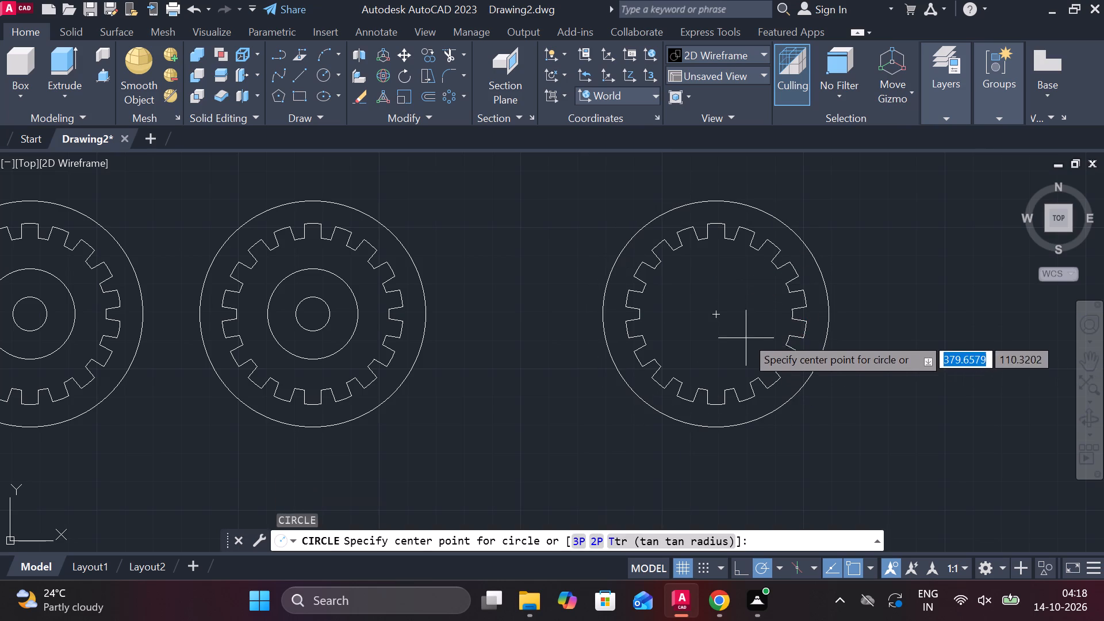
left_click(714, 320)
key("d")
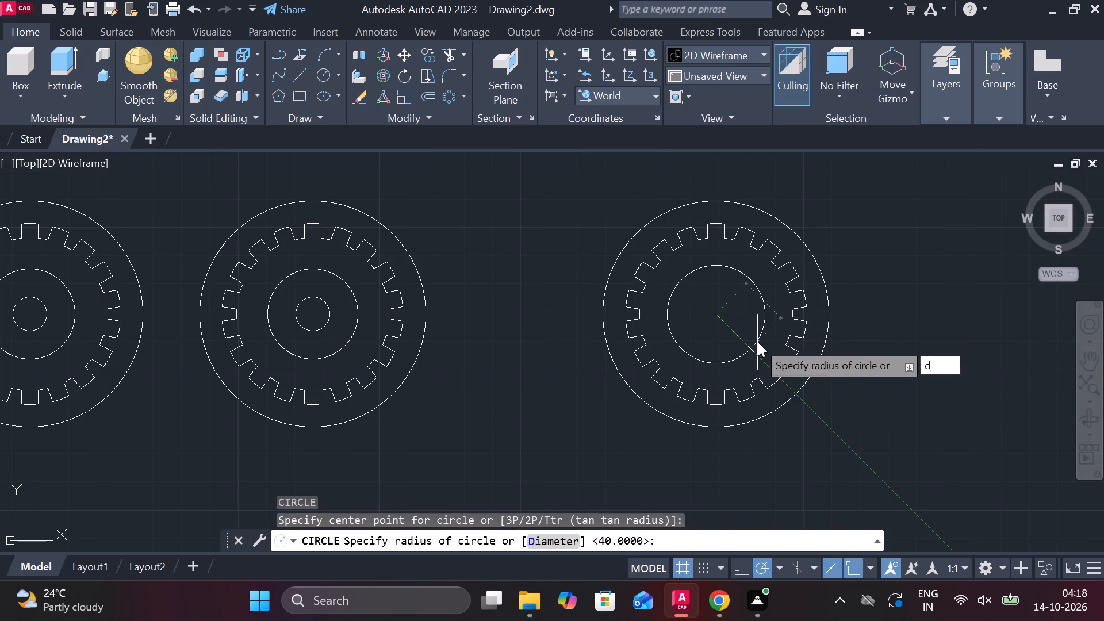
key("space")
type("12")
key("space")
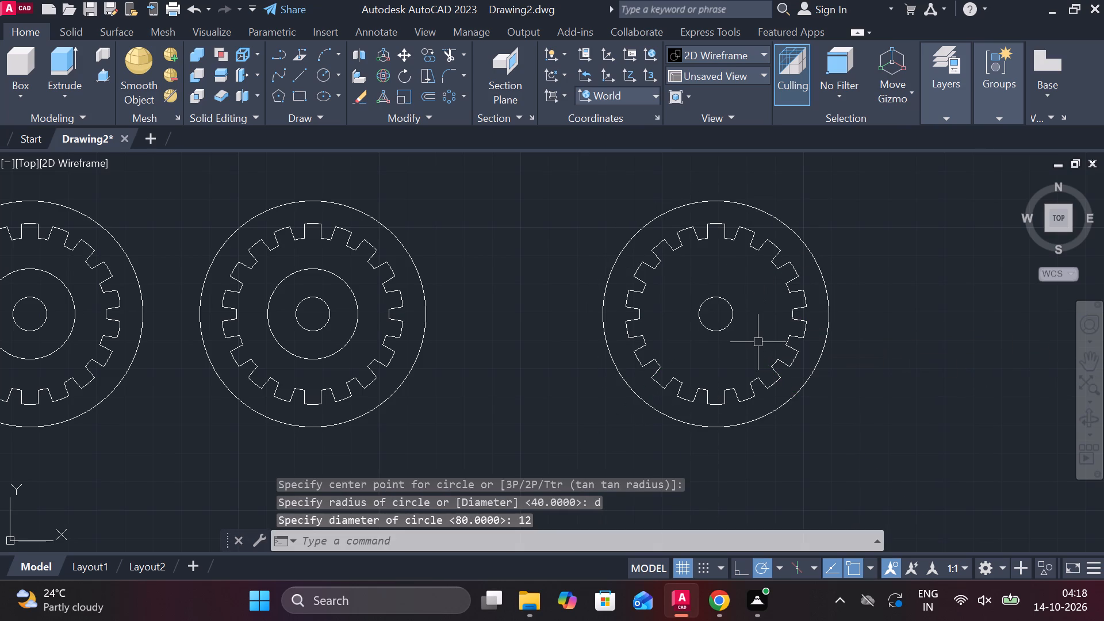
Draw a radius 16 hub circle concentric with the third gear's bore.
type("c")
key("space")
left_click(718, 319)
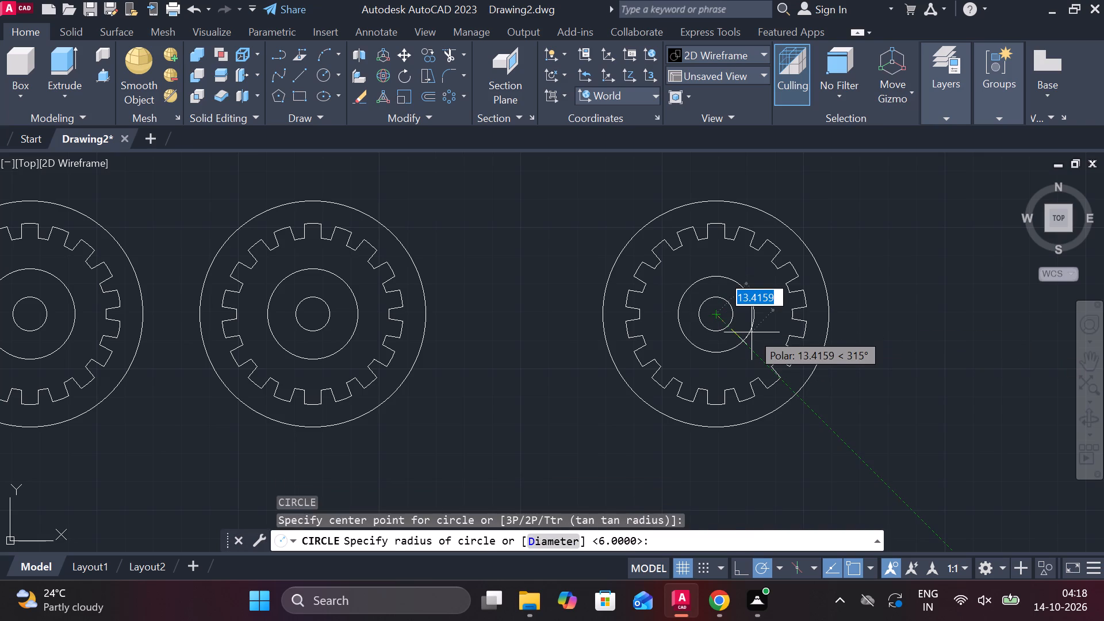
type("16")
key("Return")
scroll(664, 321, "down", 2)
scroll(594, 353, "up", 1)
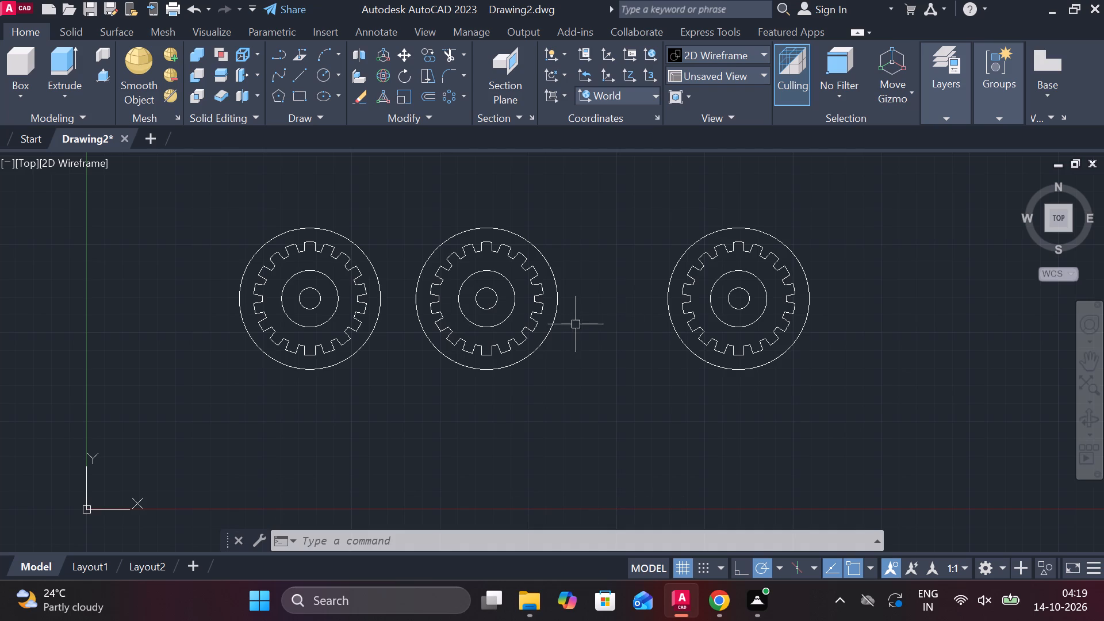
Draw a horizontal line 220 long from the middle gear's centre toward and past the third gear.
key("l")
key("Return")
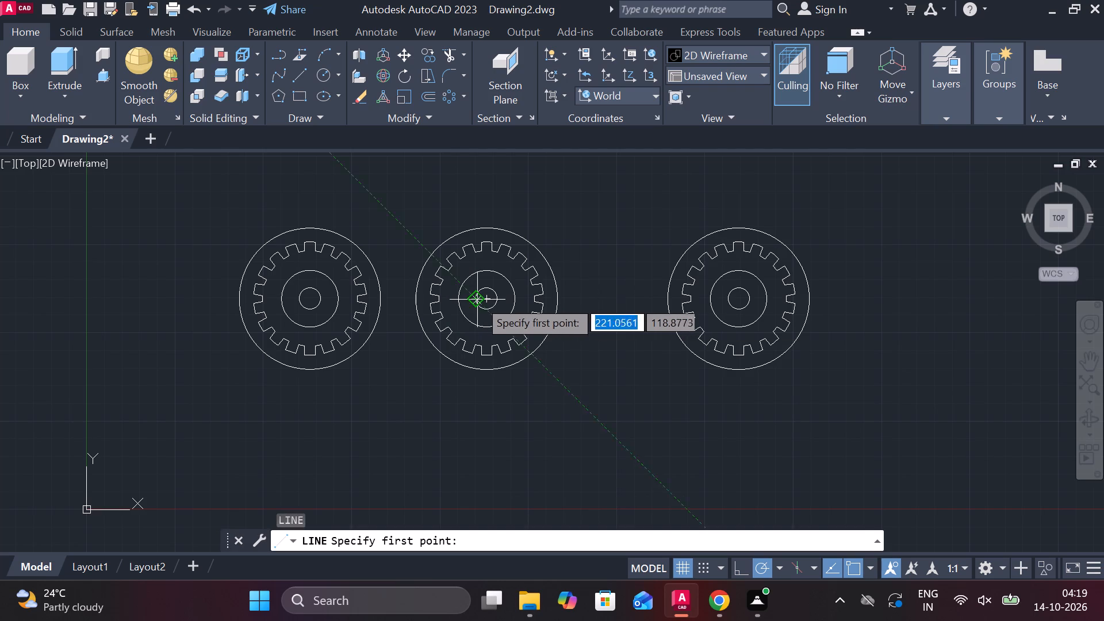
left_click(484, 300)
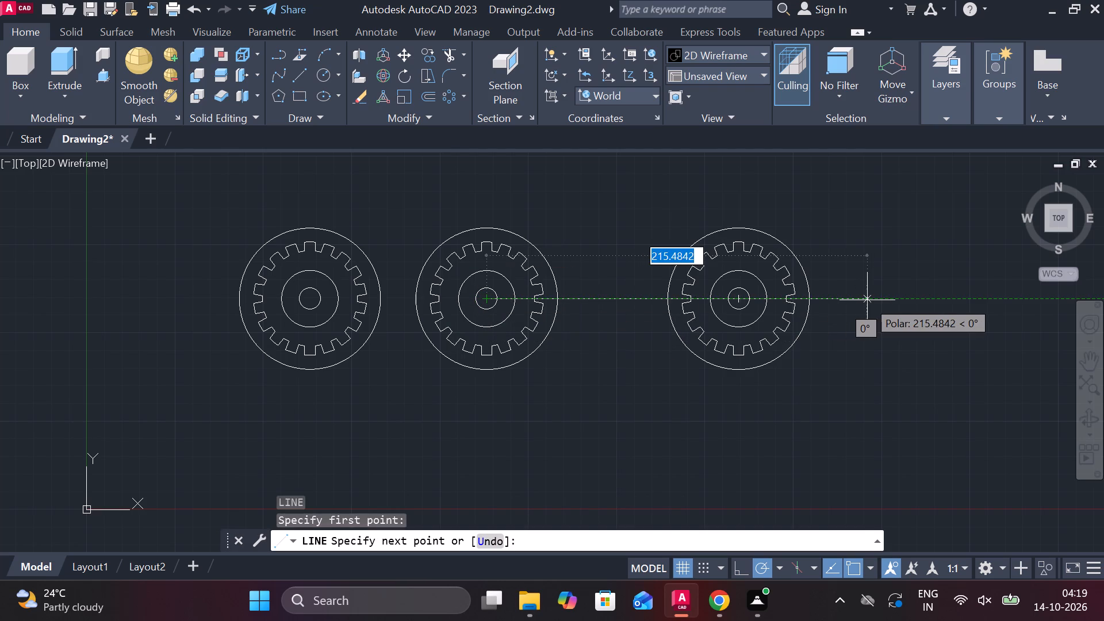
type("220")
key("Return")
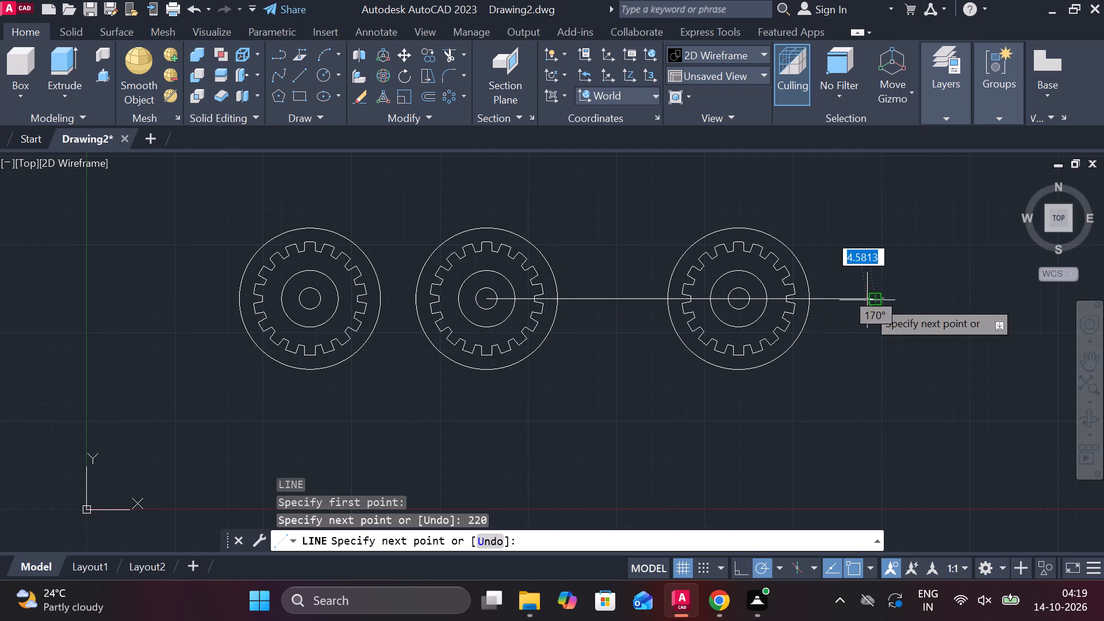
key("Escape")
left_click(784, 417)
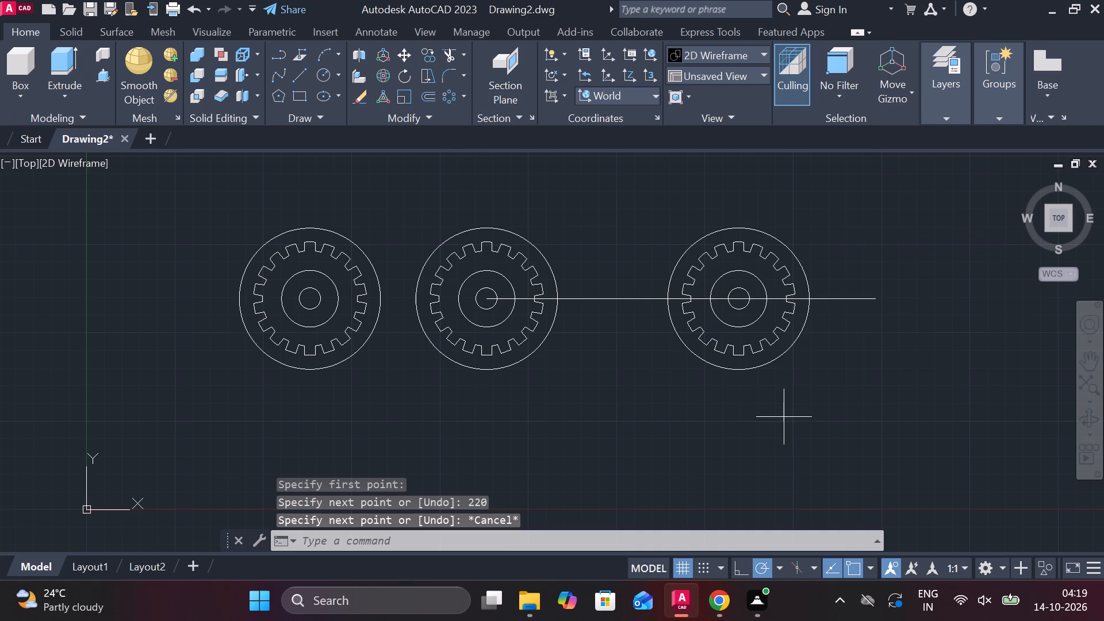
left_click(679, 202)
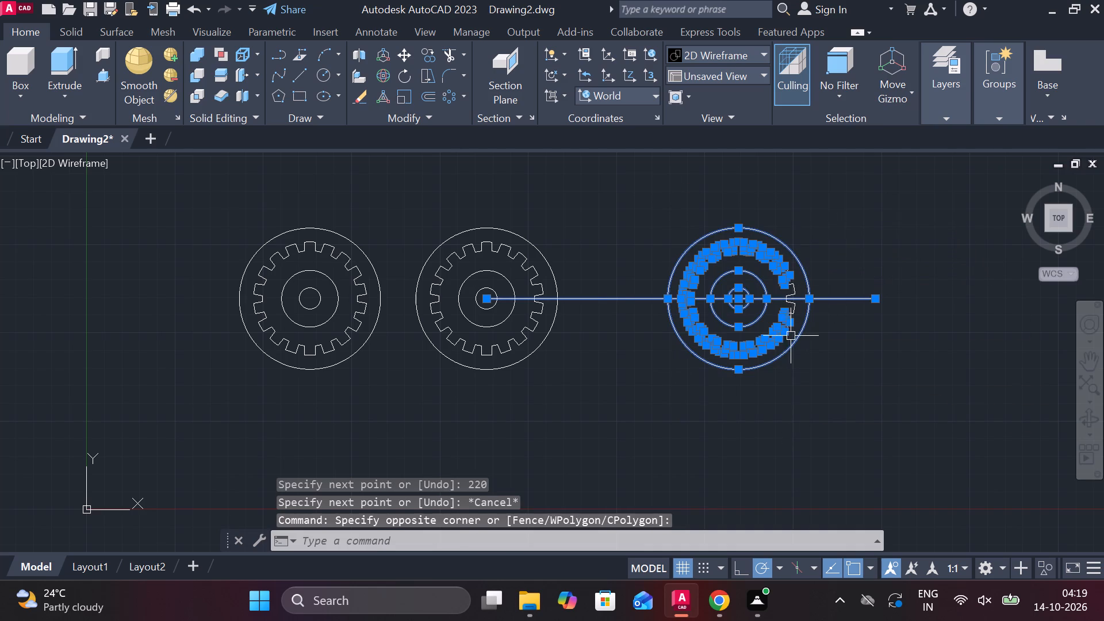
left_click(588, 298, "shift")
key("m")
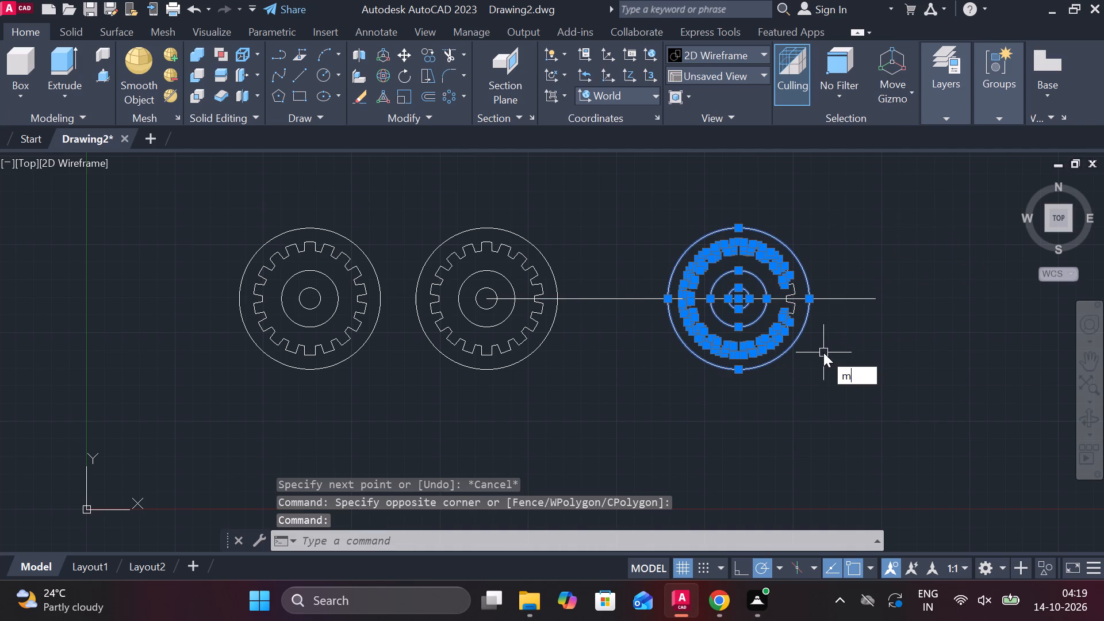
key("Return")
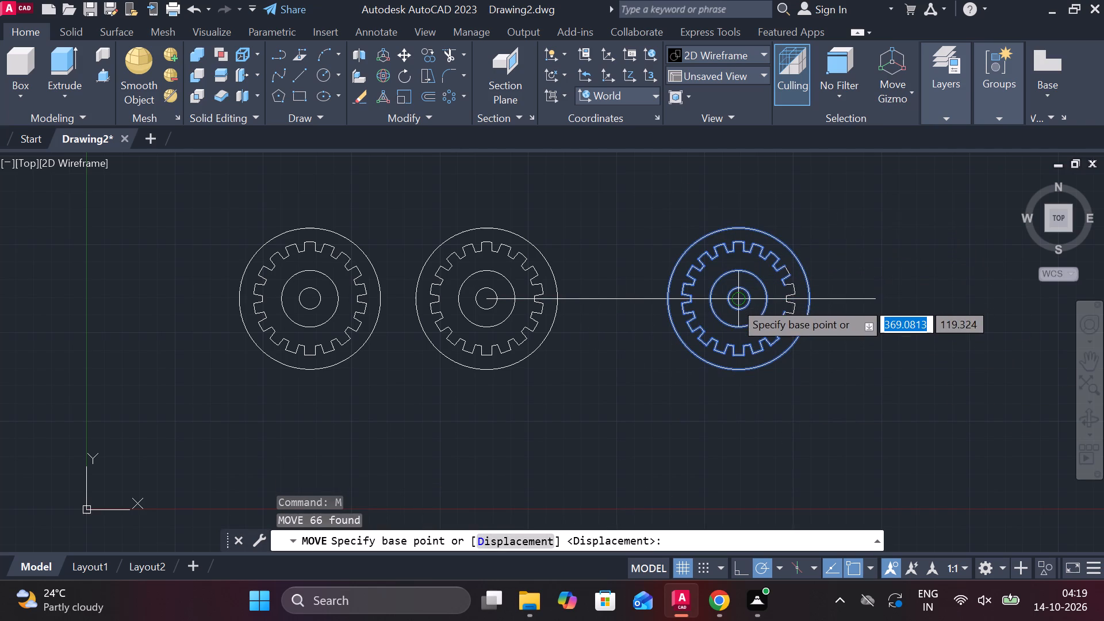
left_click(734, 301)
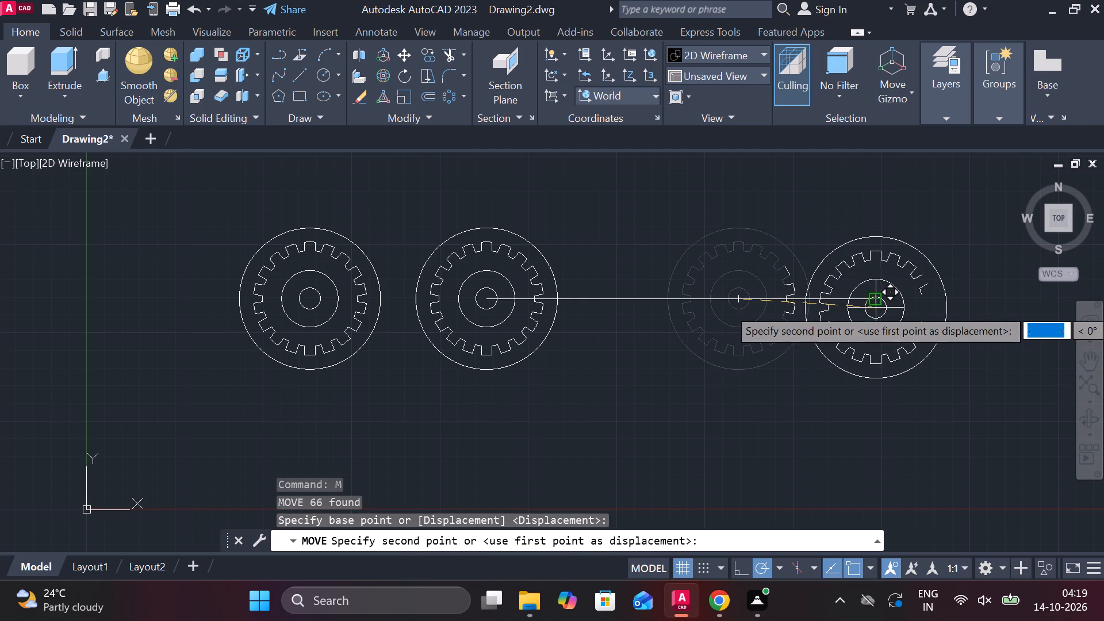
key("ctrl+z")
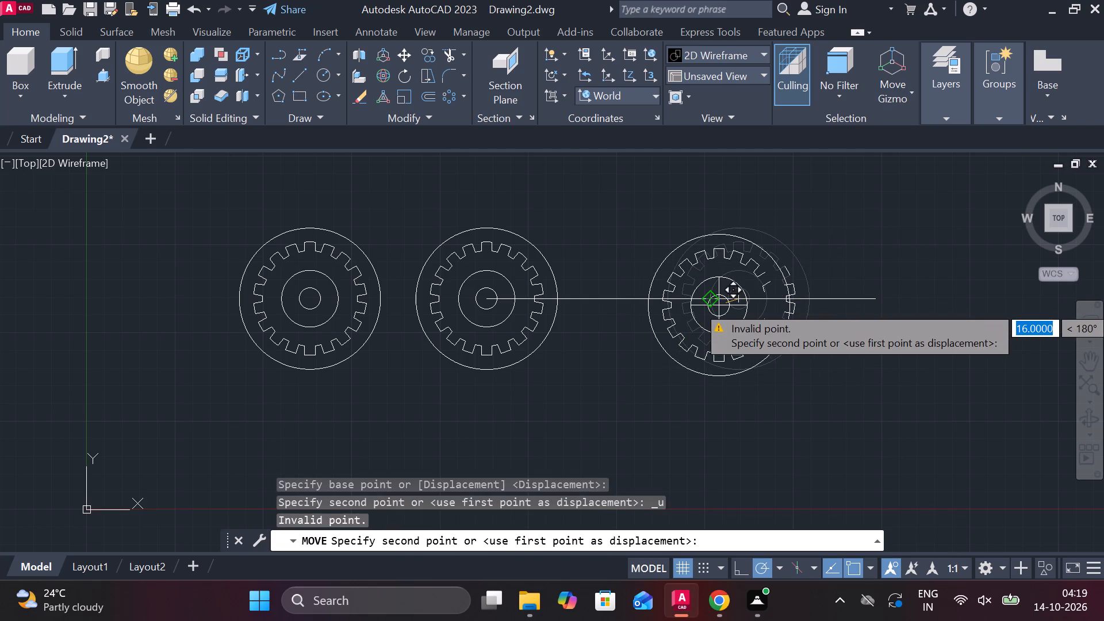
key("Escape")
Move the complete third gear with its circles, without the line, from its centre to the far end of the 220 line.
scroll(793, 309, "up", 1)
left_click(835, 421)
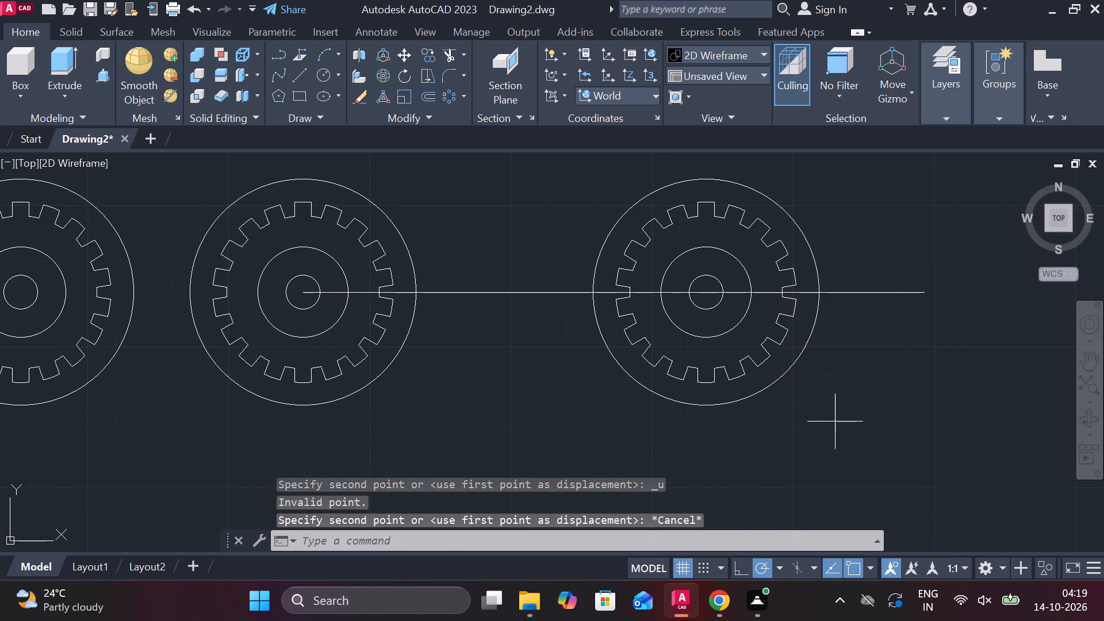
double_click(574, 170)
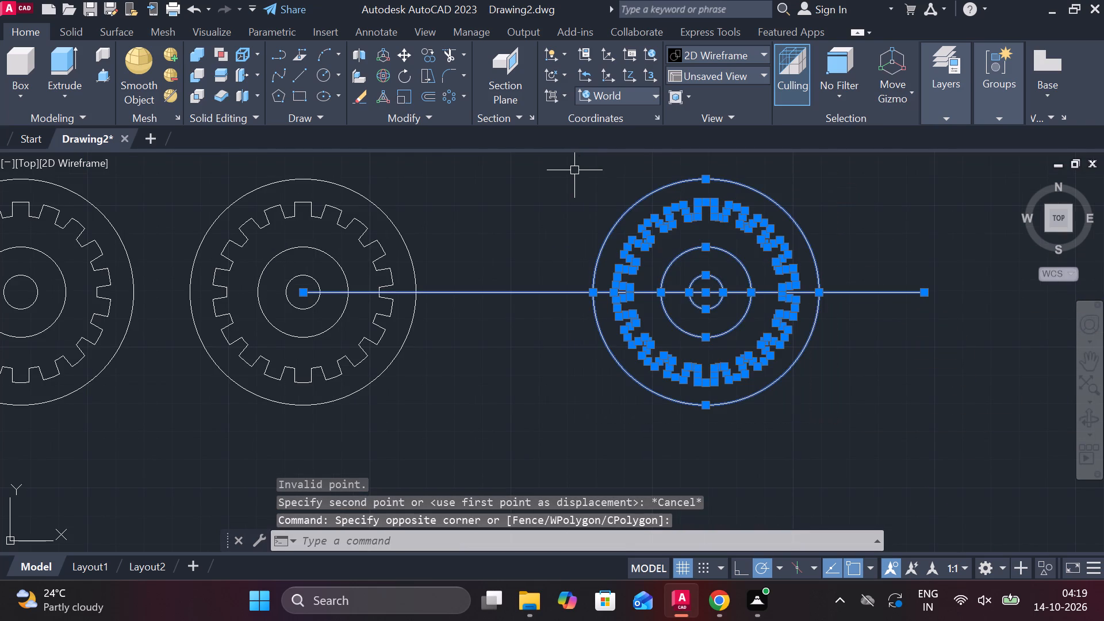
scroll(818, 317, "up", 3)
scroll(745, 256, "down", 3)
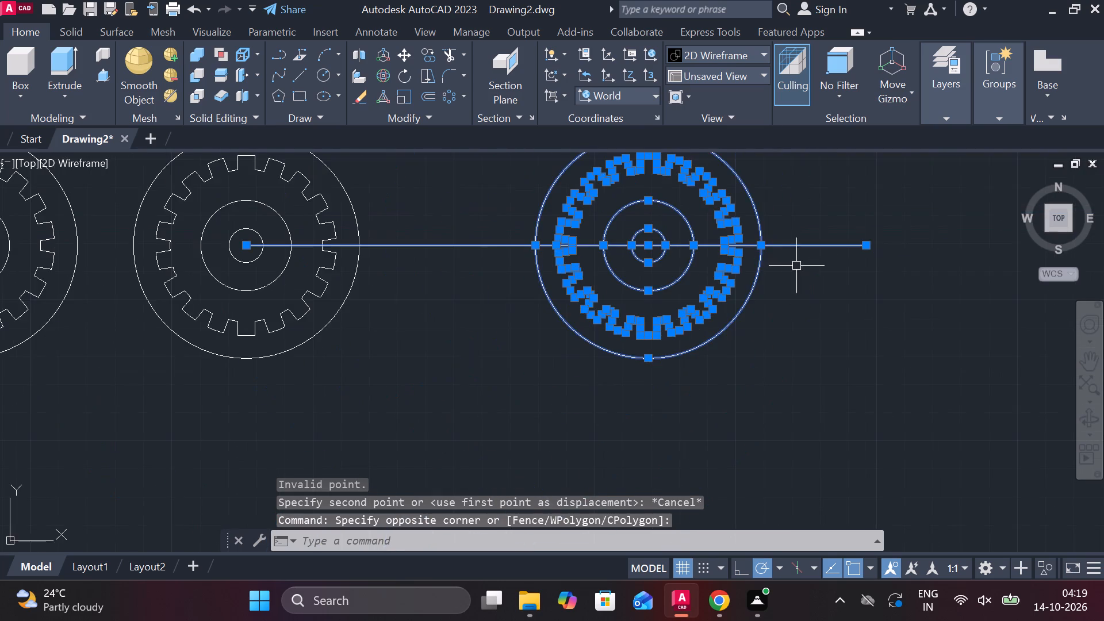
scroll(799, 267, "down", 1)
scroll(852, 279, "up", 2)
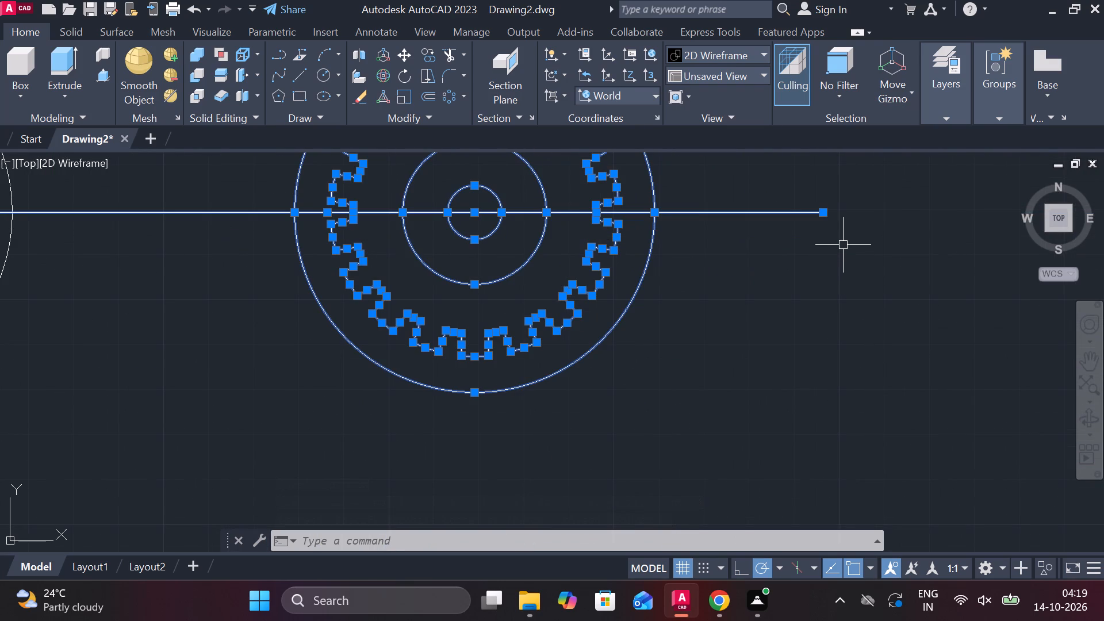
left_click(821, 210, "shift")
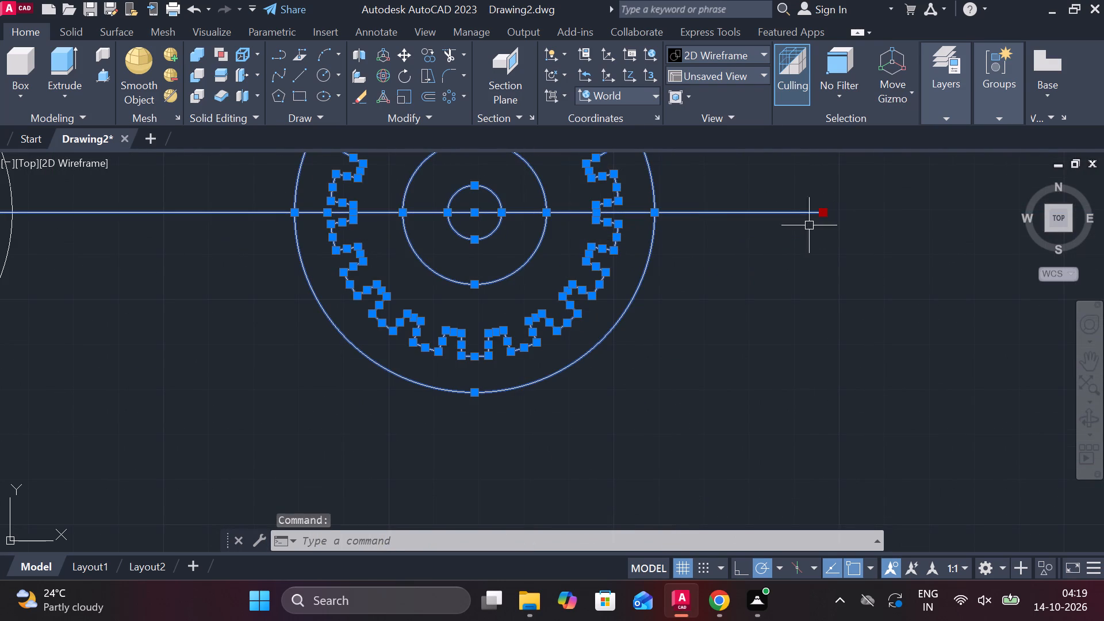
left_click(724, 214, "shift")
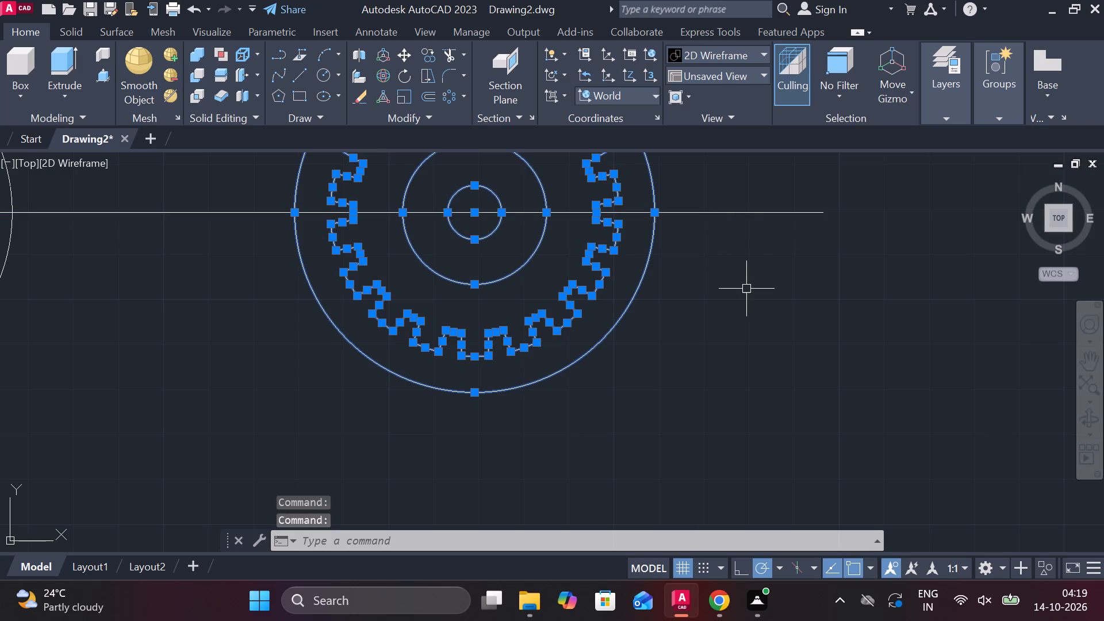
key("m")
key("Return")
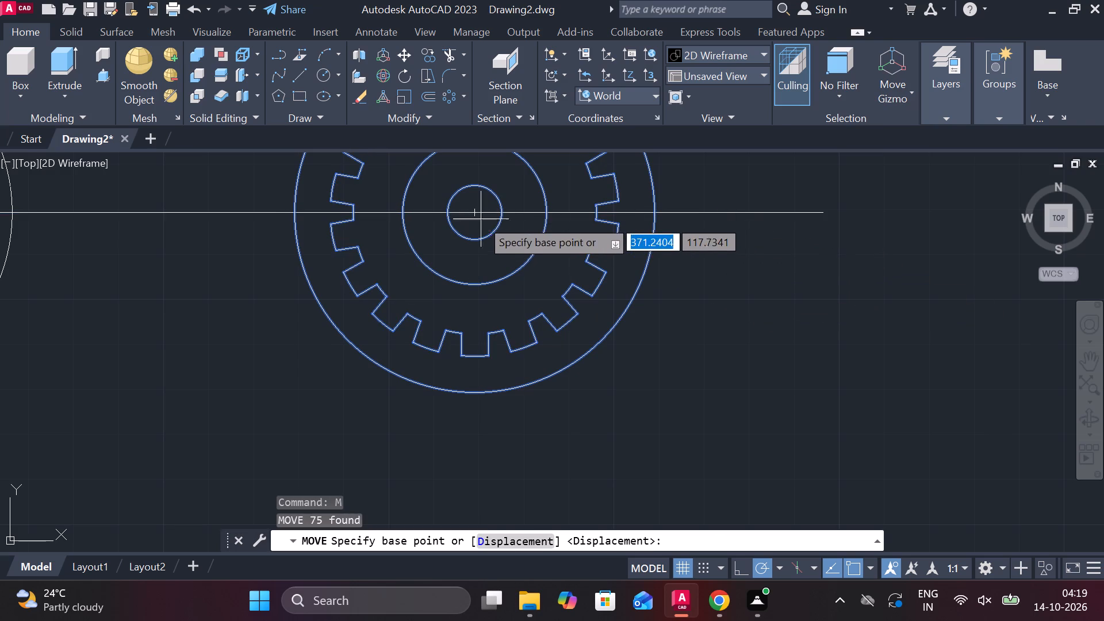
left_click(475, 214)
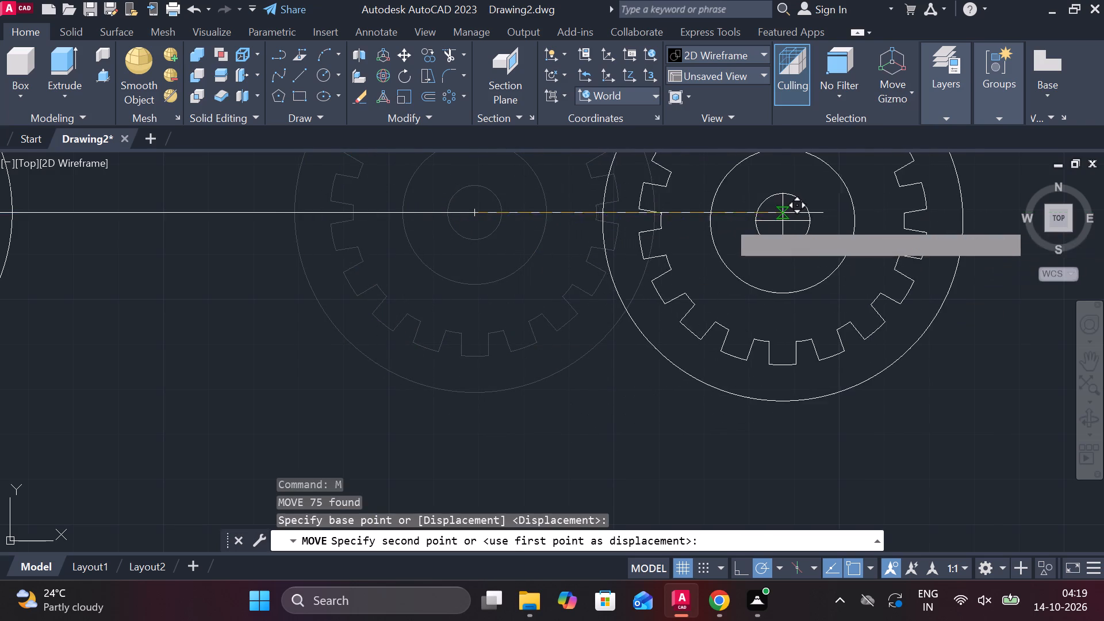
scroll(802, 220, "up", 2)
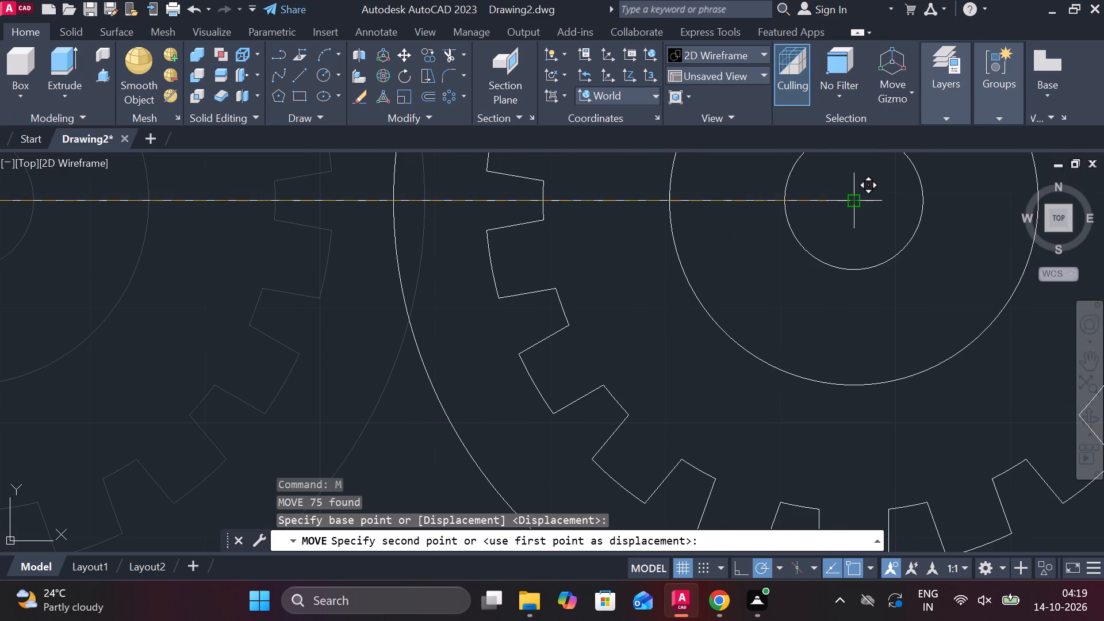
left_click(854, 204)
scroll(884, 235, "down", 4)
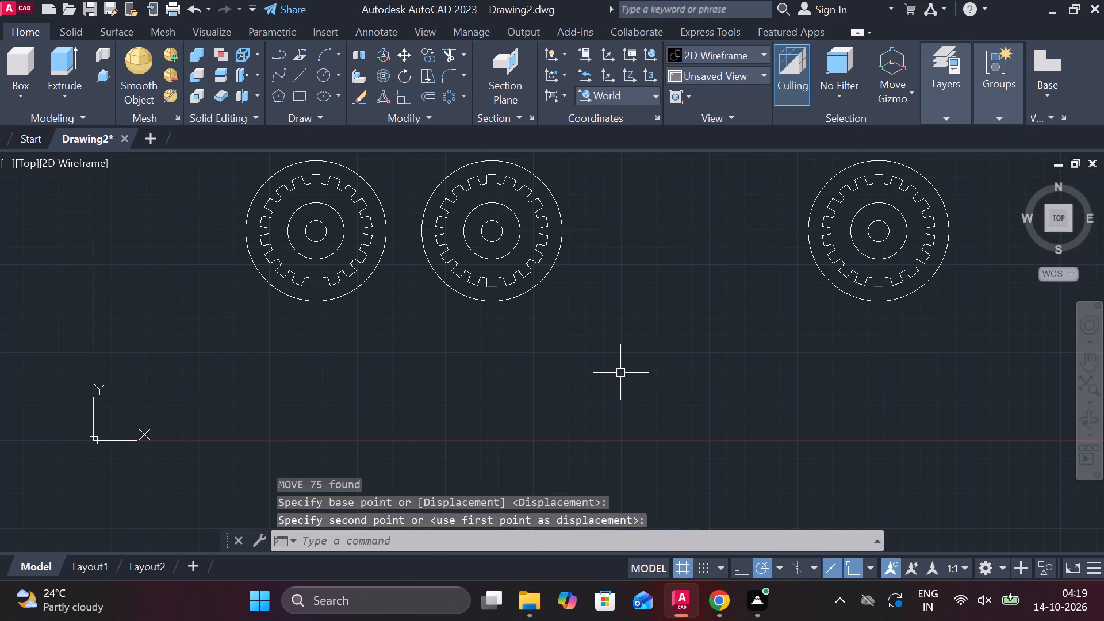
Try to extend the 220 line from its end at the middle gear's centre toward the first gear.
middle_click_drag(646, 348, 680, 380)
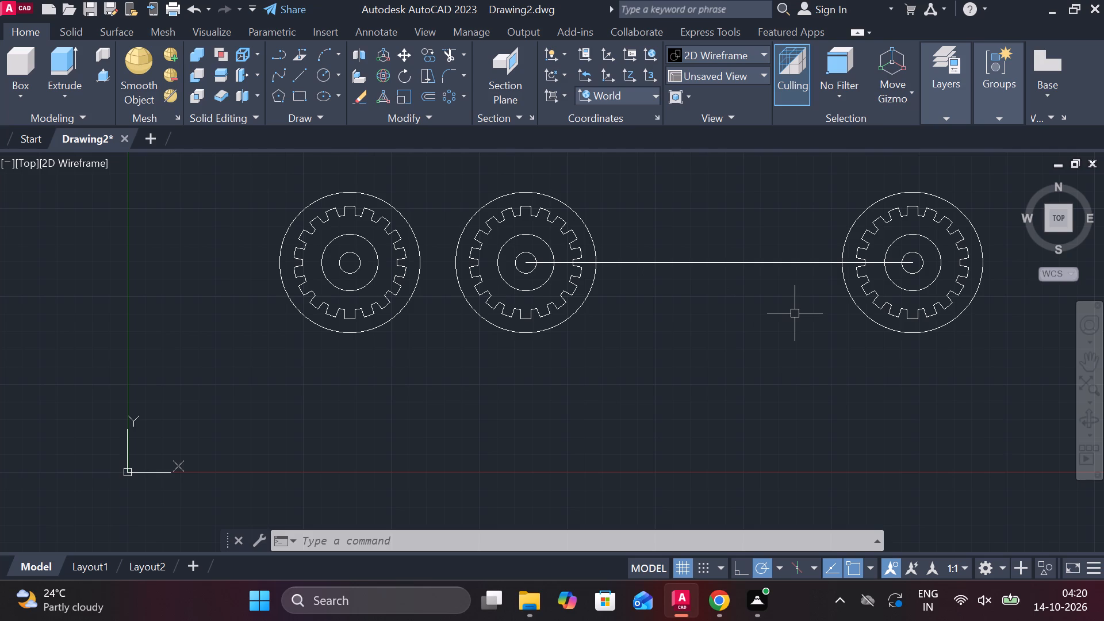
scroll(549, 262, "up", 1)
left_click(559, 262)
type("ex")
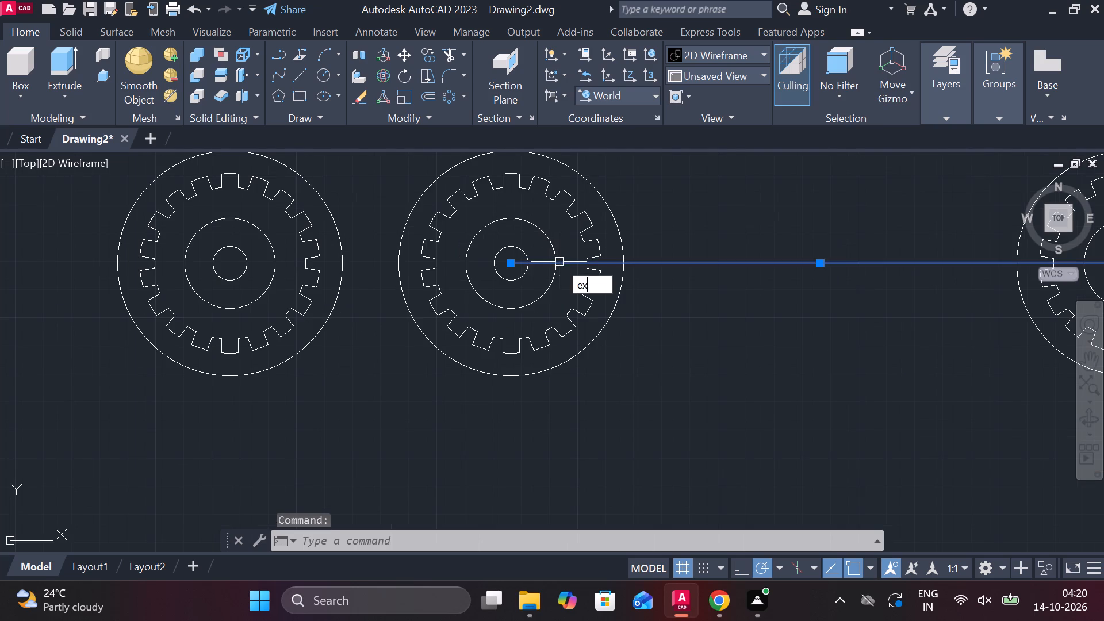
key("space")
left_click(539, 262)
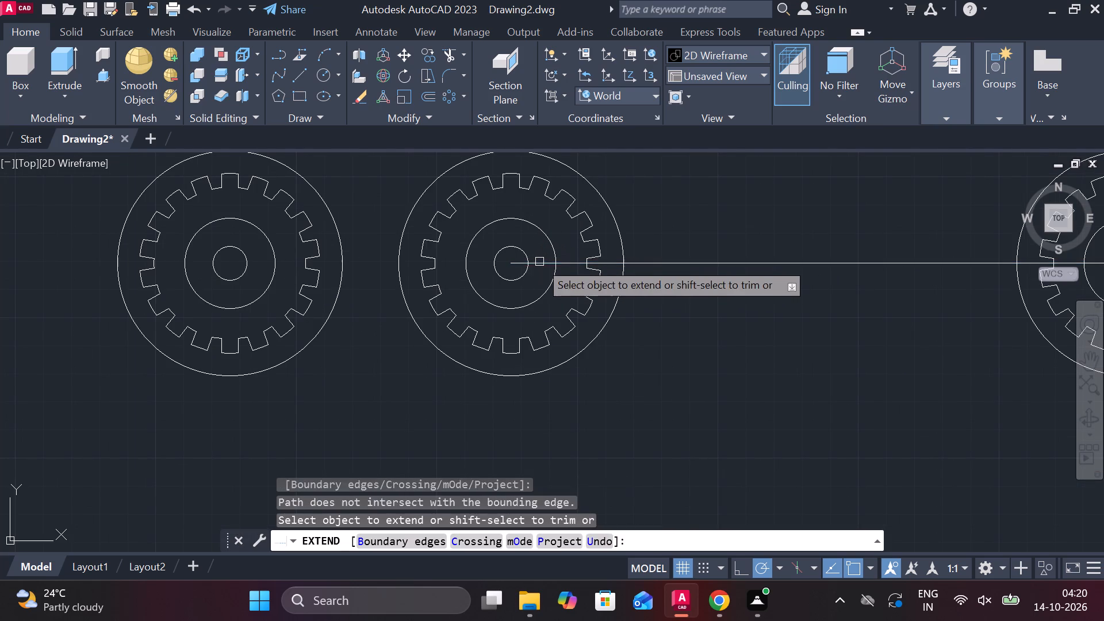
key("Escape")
Lengthen the line horizontally from the middle gear's centre through the first gear to a point beyond its outer circle.
left_click(539, 262)
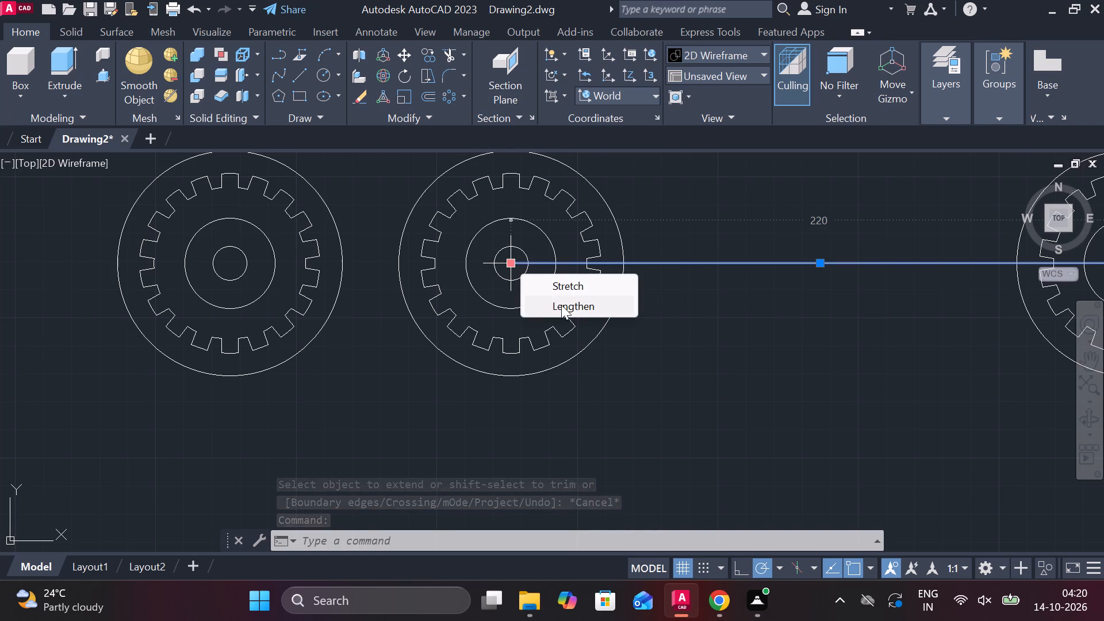
left_click(561, 305)
scroll(279, 296, "down", 2)
left_click(154, 278)
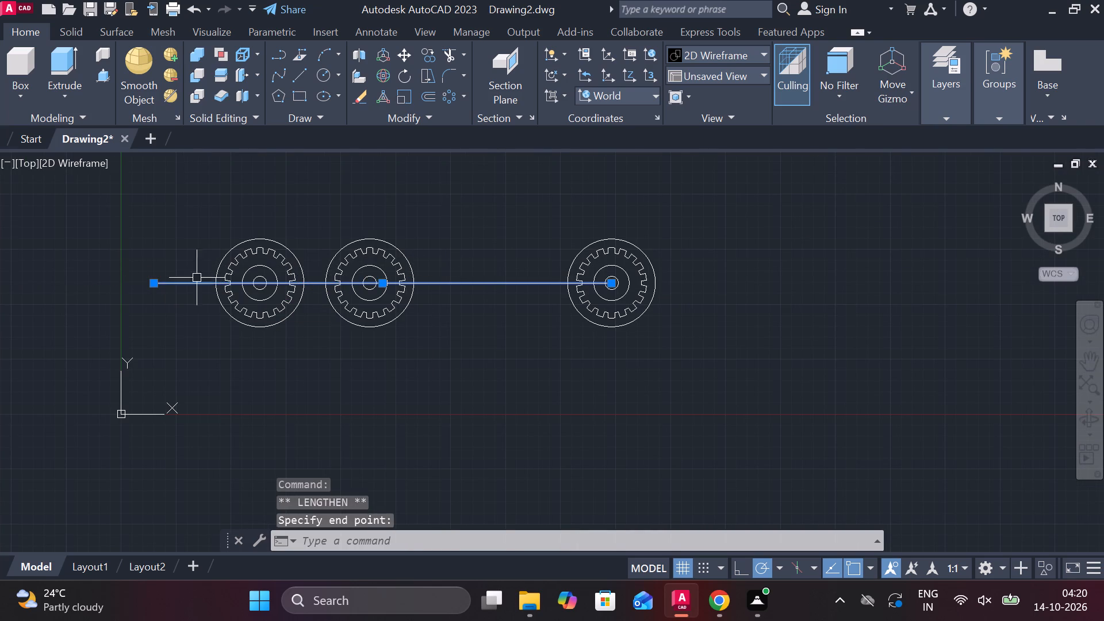
scroll(382, 279, "up", 2)
key("Escape")
scroll(620, 264, "down", 1)
scroll(625, 264, "up", 1)
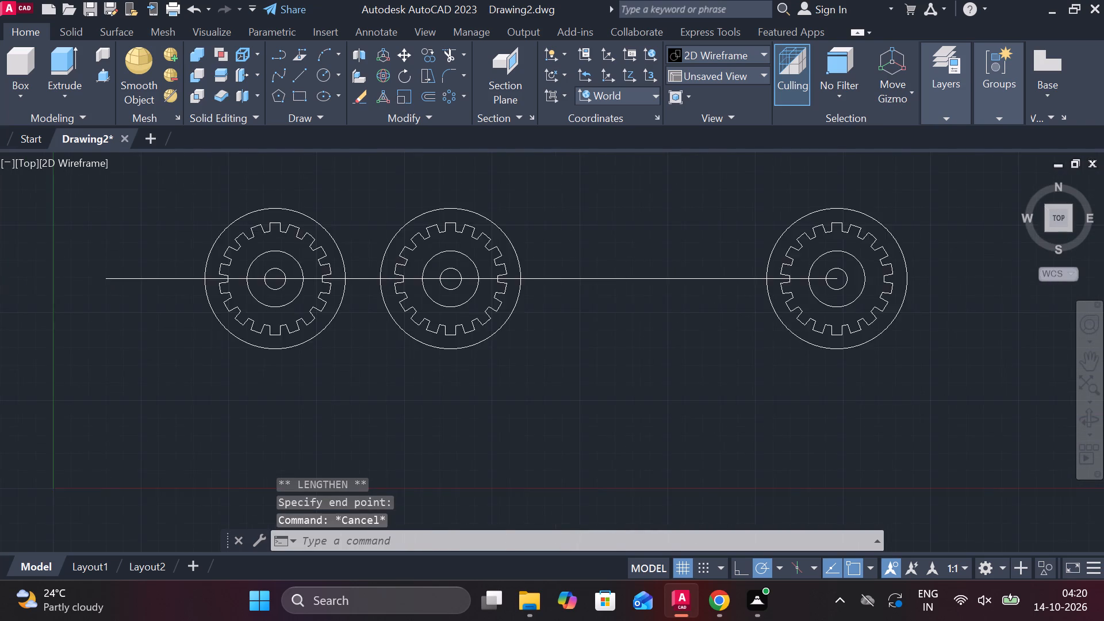
Offset the long horizontal centre line 20 upward.
middle_click_drag(623, 264, 547, 264)
scroll(658, 295, "down", 1)
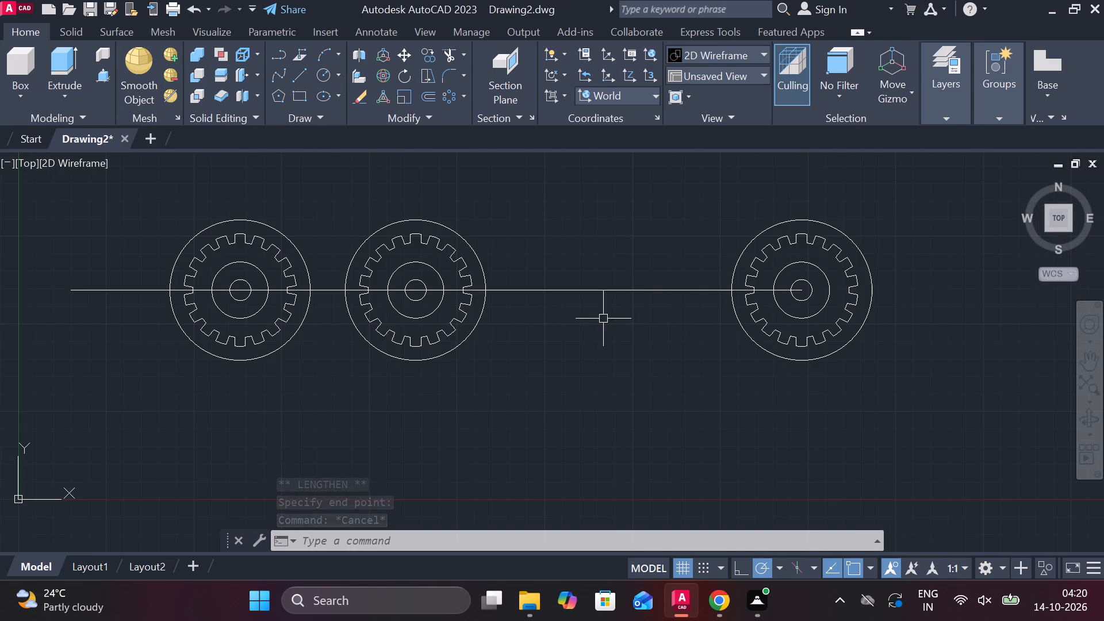
middle_click_drag(614, 319, 687, 365)
left_click(601, 334)
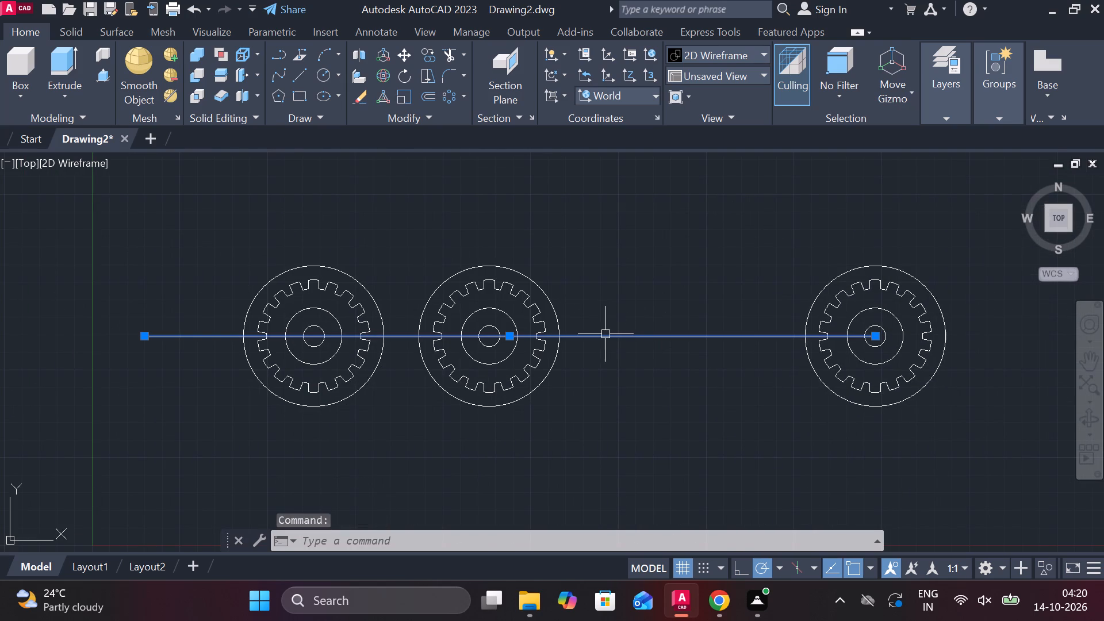
key("o")
key("Return")
key("Return")
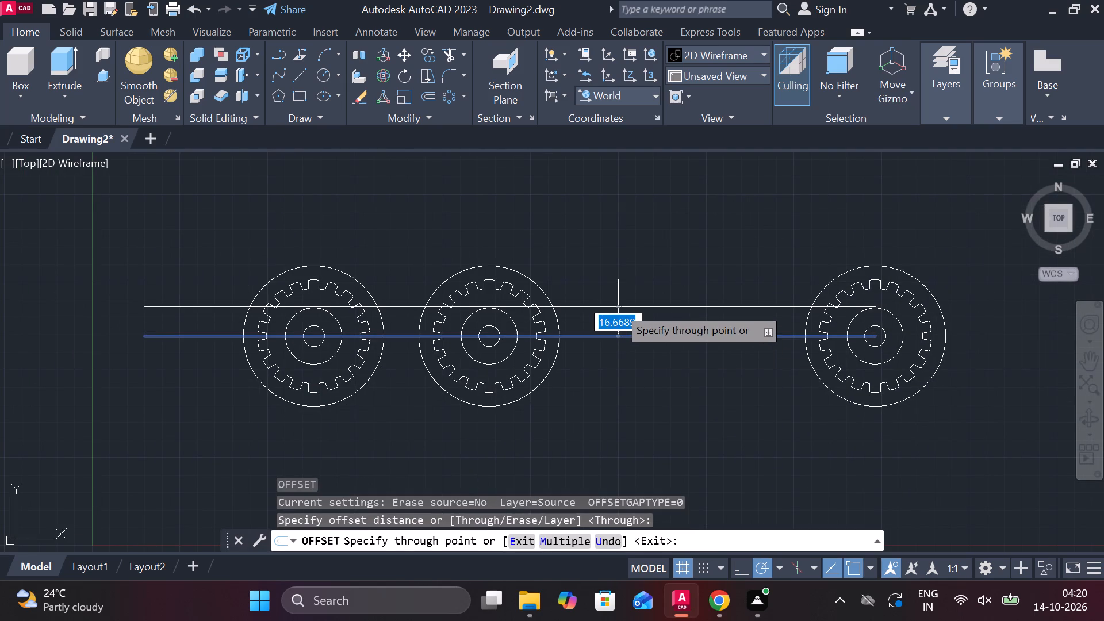
type("20")
key("Return")
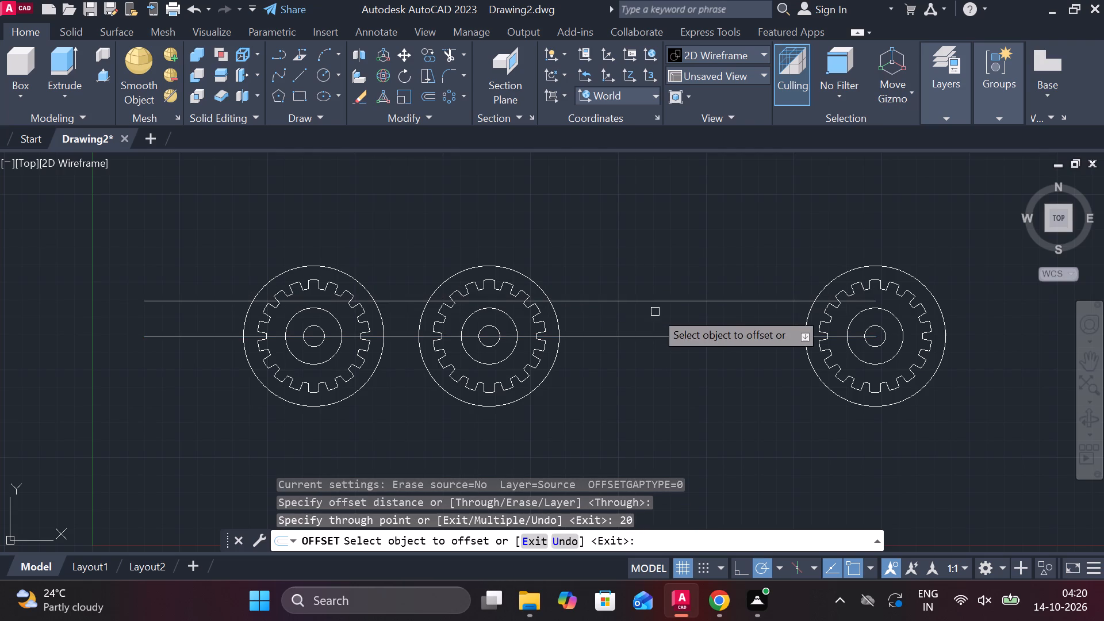
Offset the same horizontal centre line 20 downward.
scroll(707, 374, "up", 1)
middle_click_drag(676, 370, 517, 363)
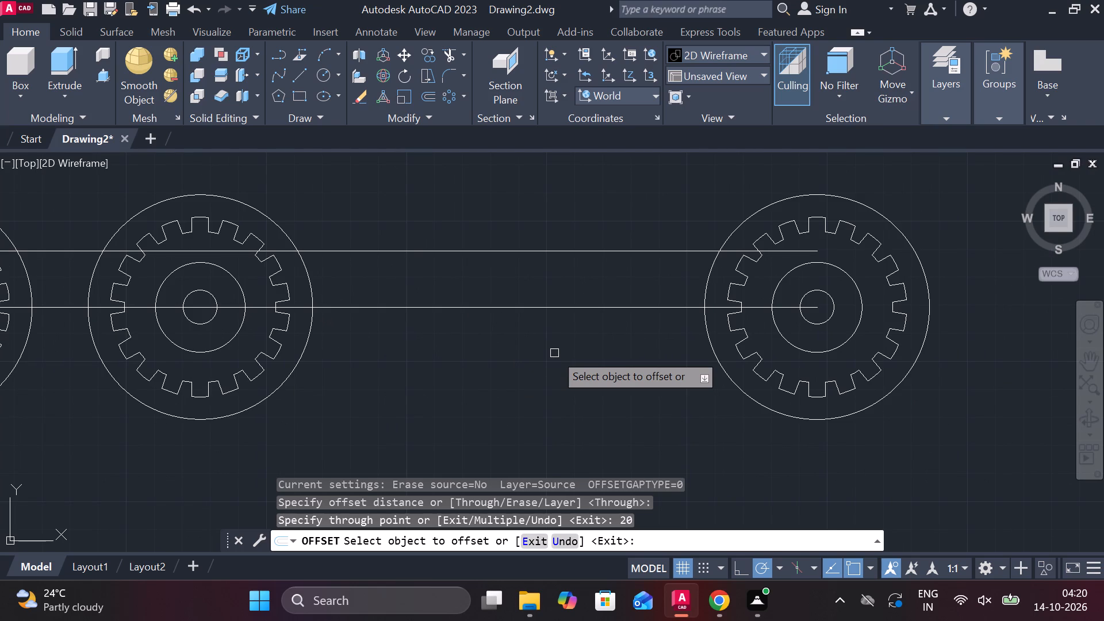
left_click(561, 310)
type("20")
key("Return")
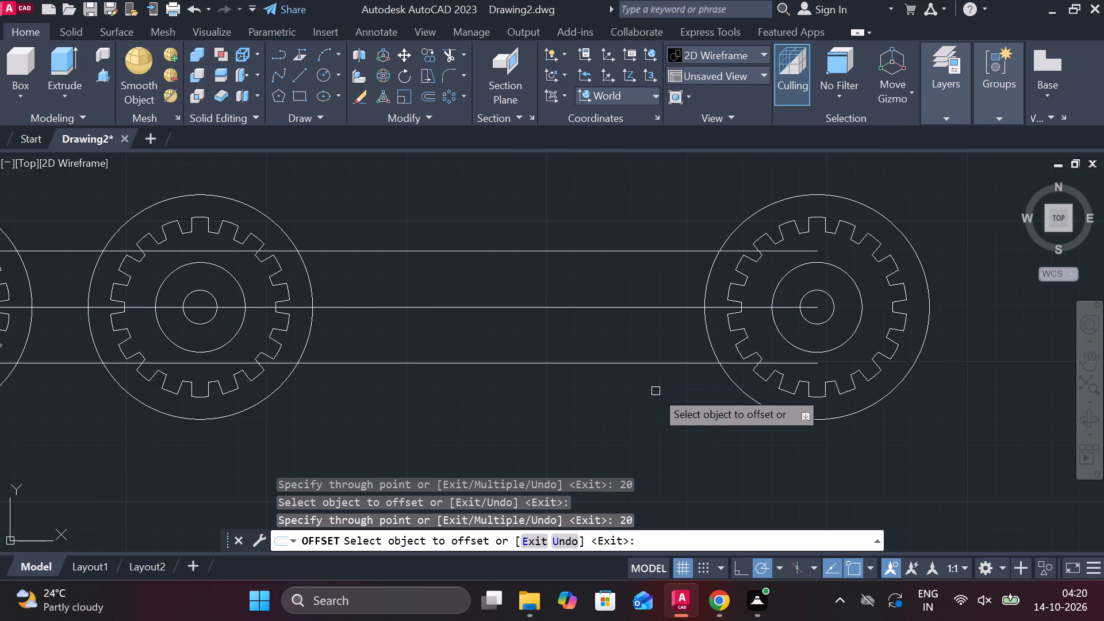
key("Escape")
Draw a vertical line from the third gear's centre straight down past its outer circle.
key("l")
key("Return")
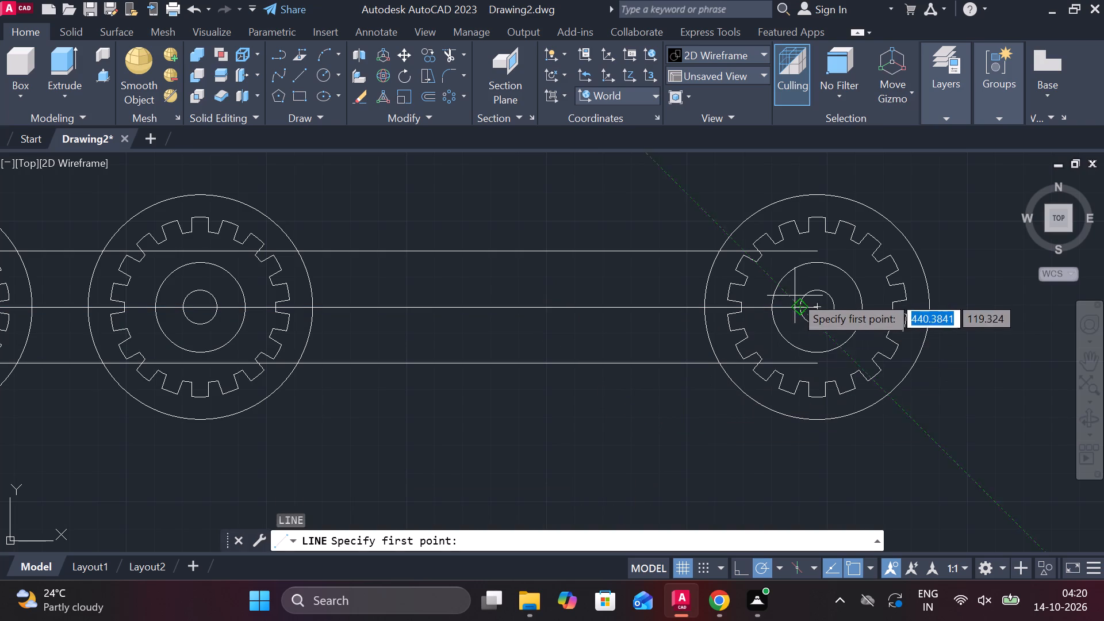
left_click(816, 312)
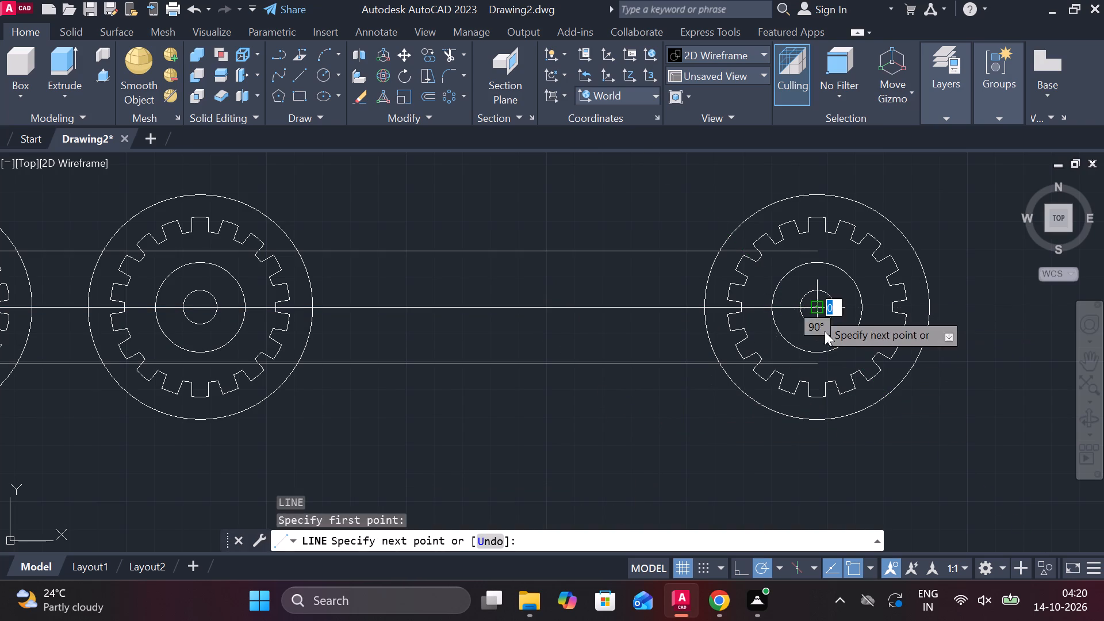
left_click(824, 472)
key("Escape")
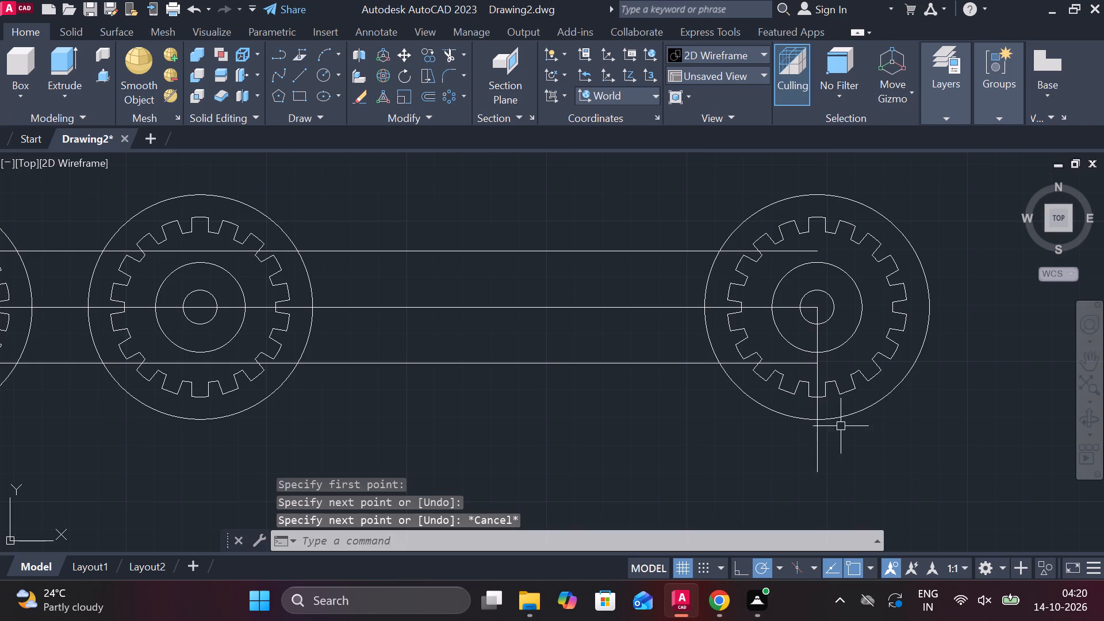
Offset the vertical line 60 toward the middle gear, and offset that copy a further 65 in the same direction.
left_click(819, 441)
key("o")
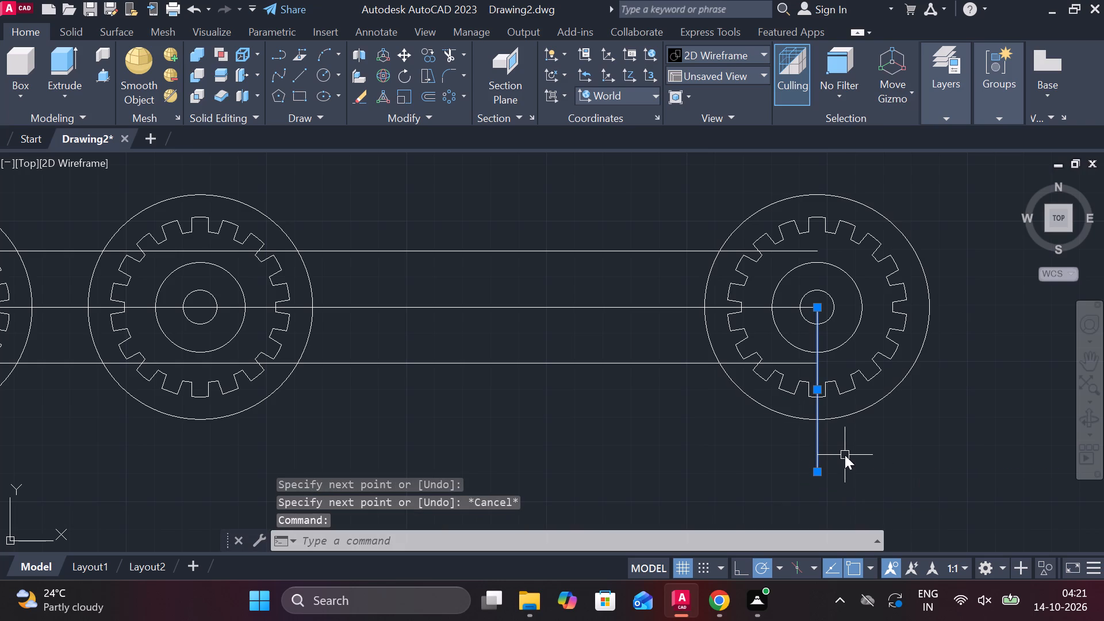
key("Return")
key("Return")
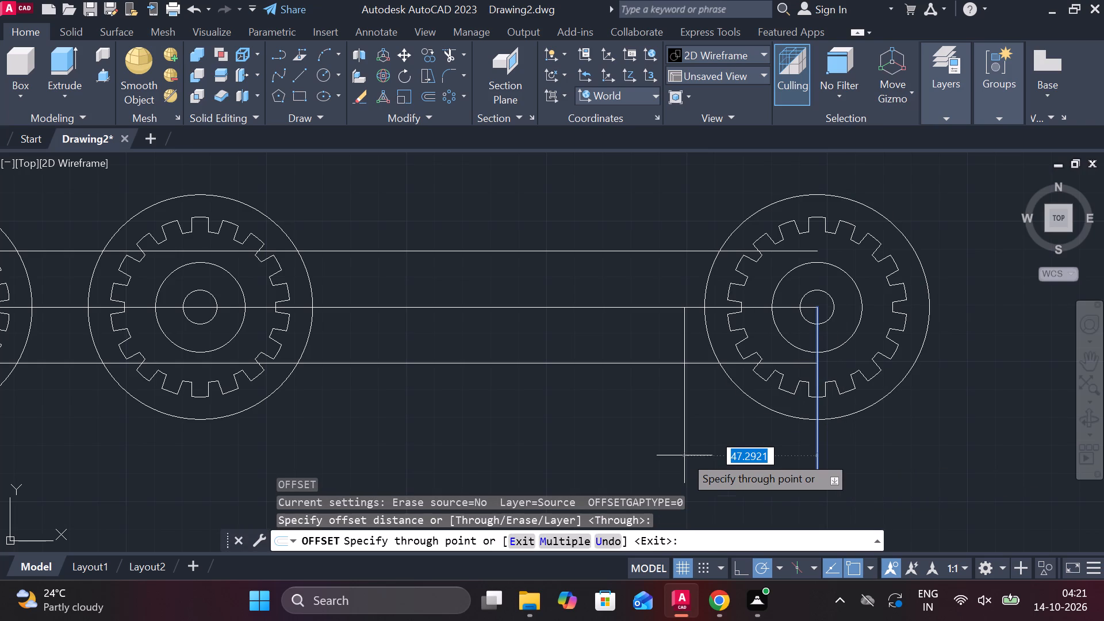
type("60")
key("Return")
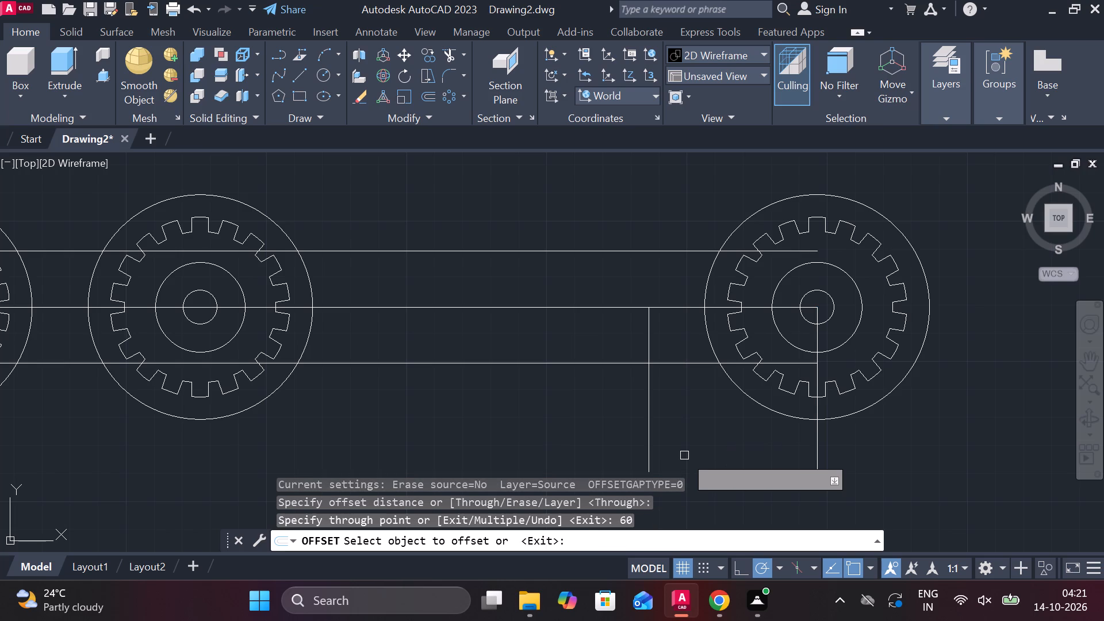
left_click(646, 412)
type("65")
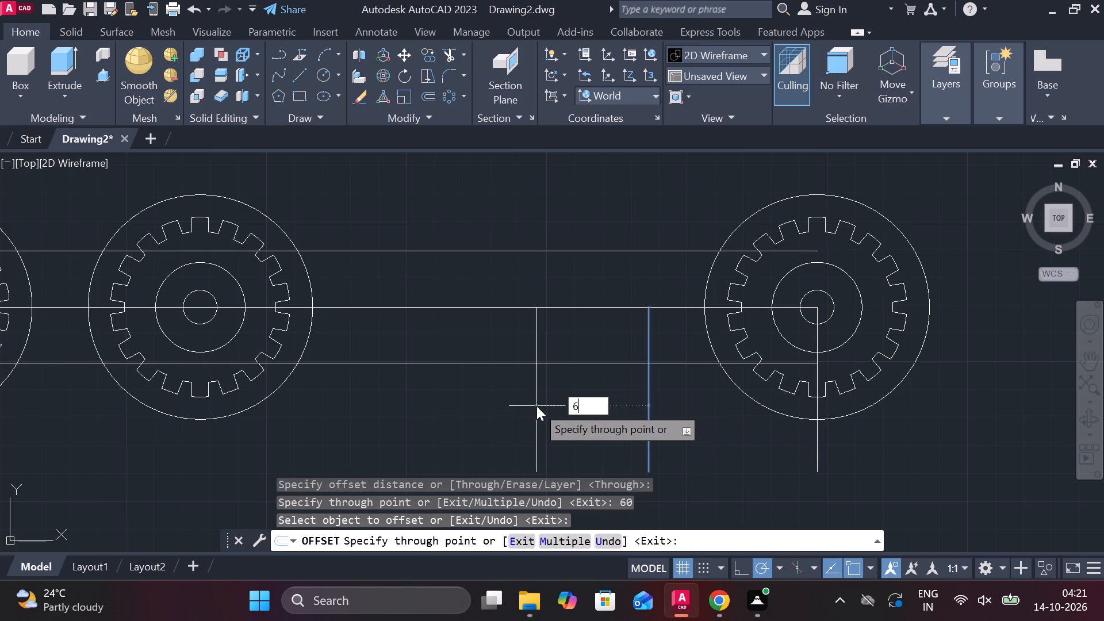
key("space")
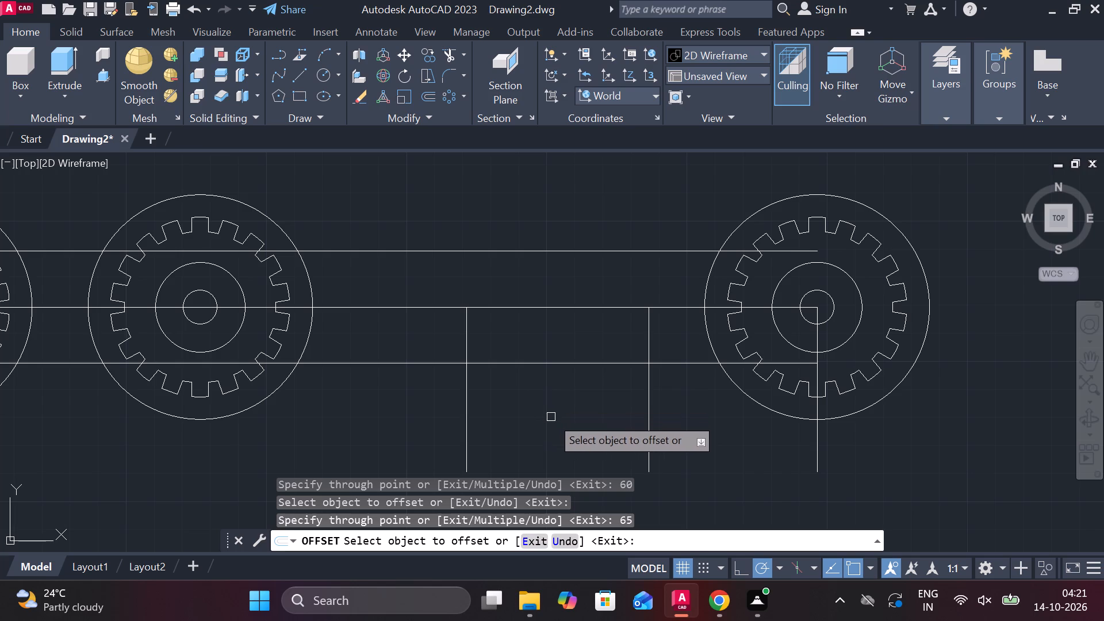
key("Escape")
Trim the two offset verticals below the lower line and that line between box and gears, leaving a box 65 wide and 20 deep.
type("tr")
key("space")
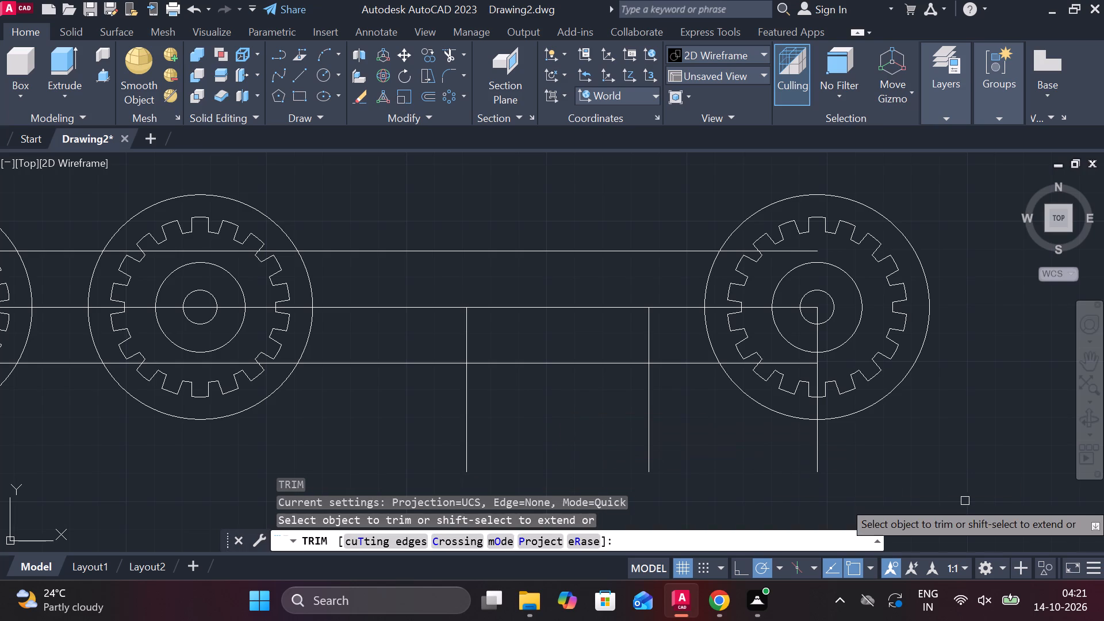
left_click_drag(691, 439, 495, 407)
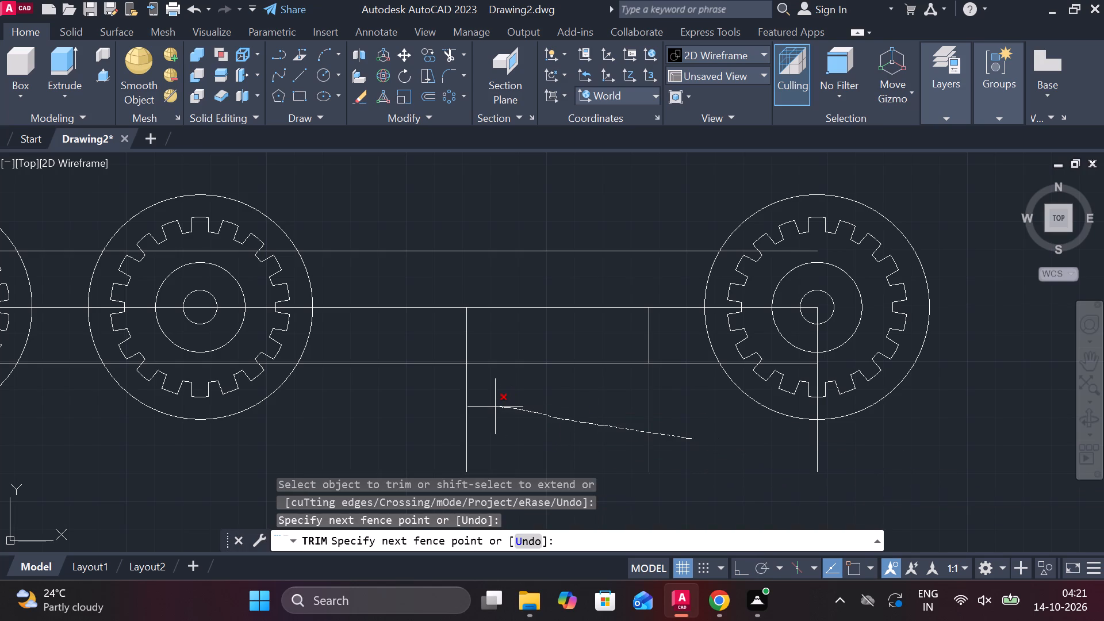
left_click_drag(495, 407, 409, 403)
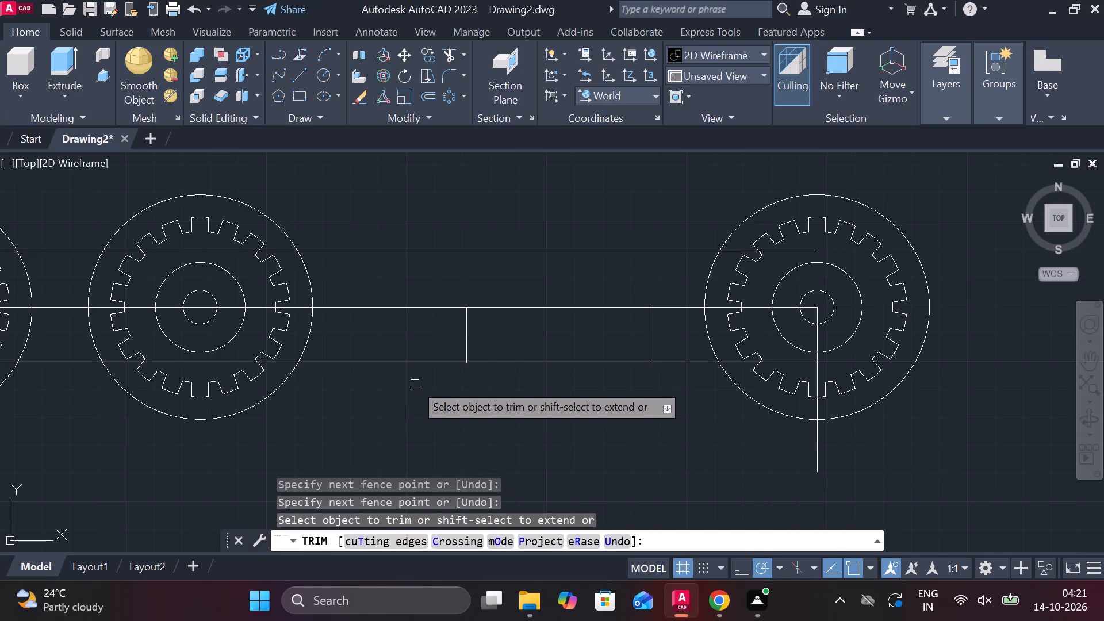
left_click(417, 360)
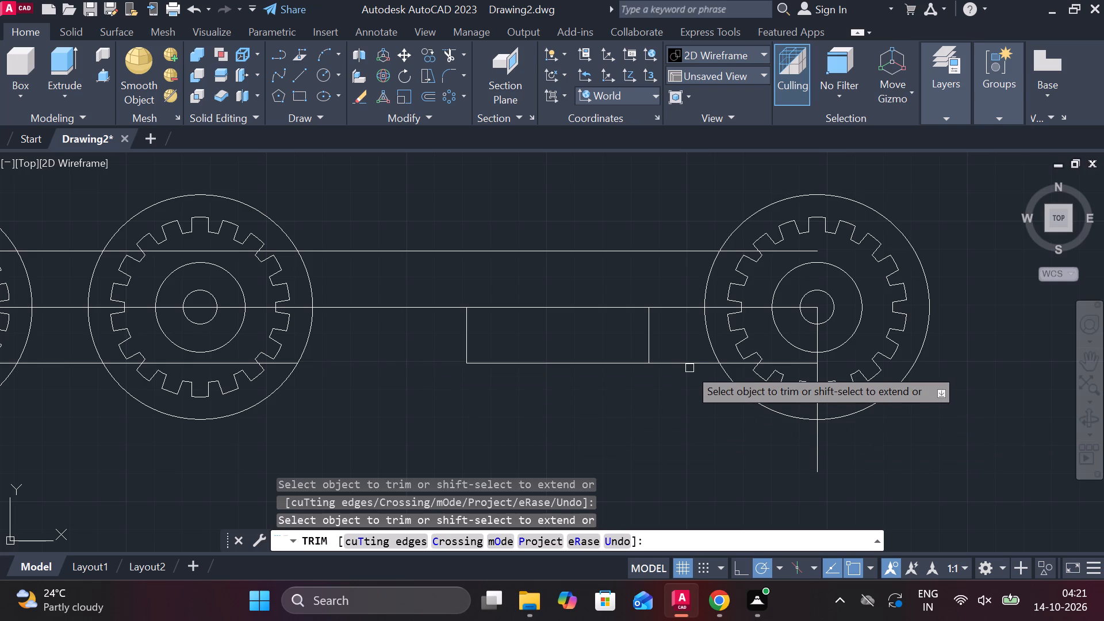
left_click(688, 367)
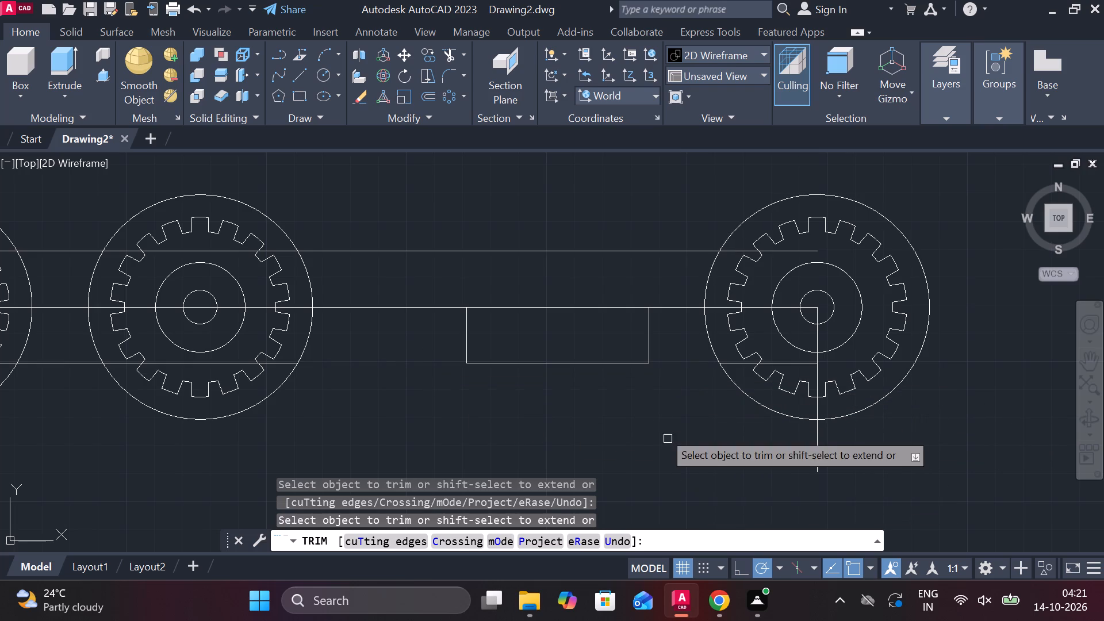
middle_click_drag(658, 421, 735, 496)
key("Escape")
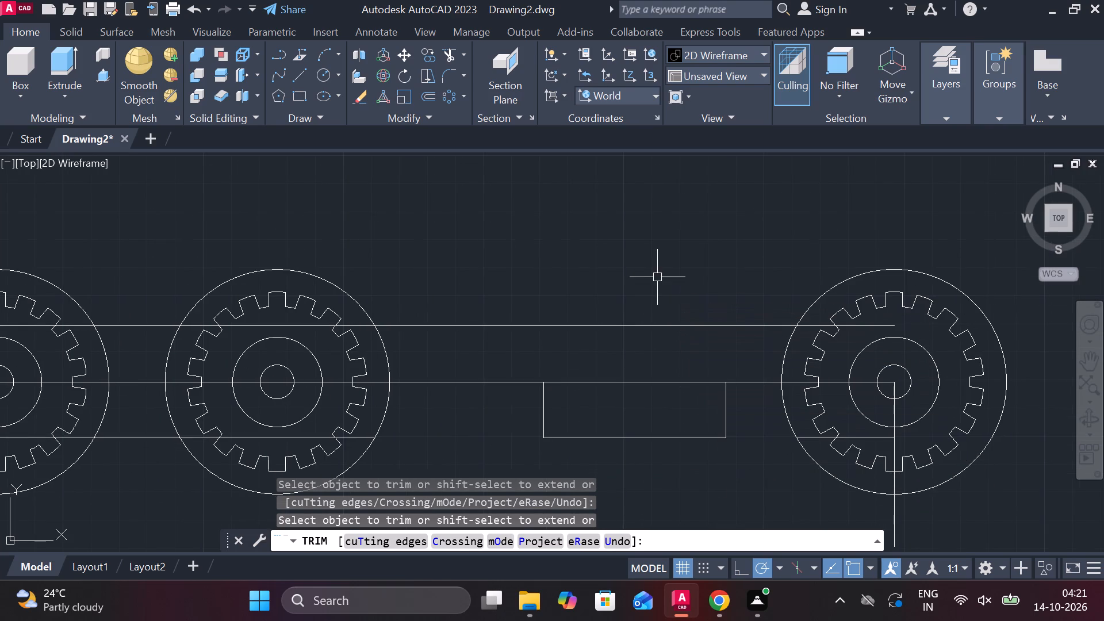
Draw the box's upper outline from its corner on the centre line: 30 up, 65 across and back down to the centre line.
key("l")
key("Return")
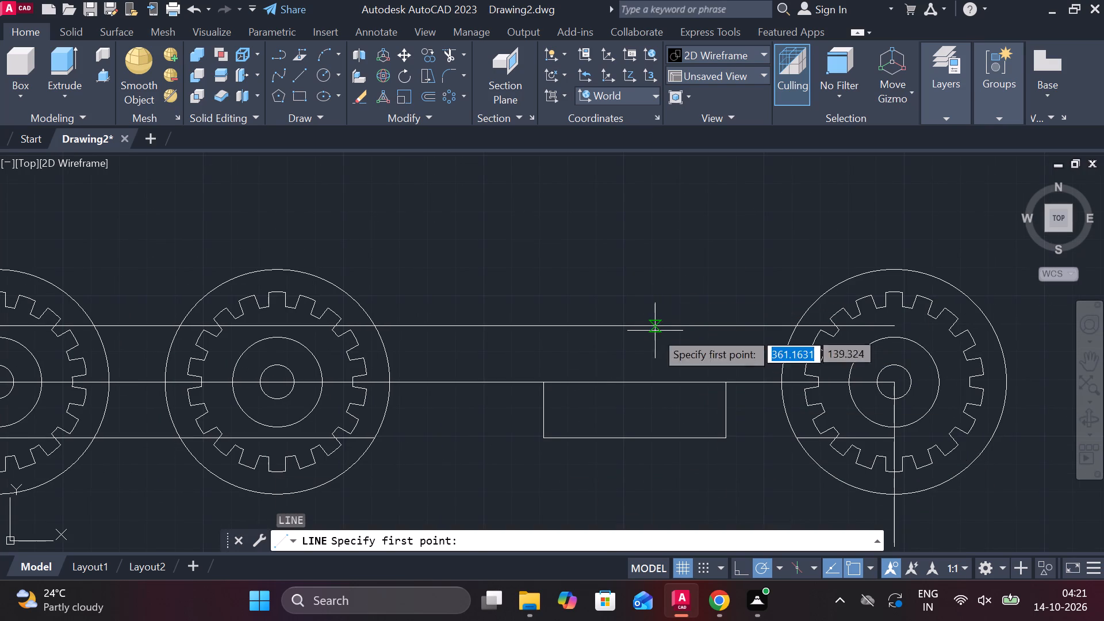
double_click(543, 386)
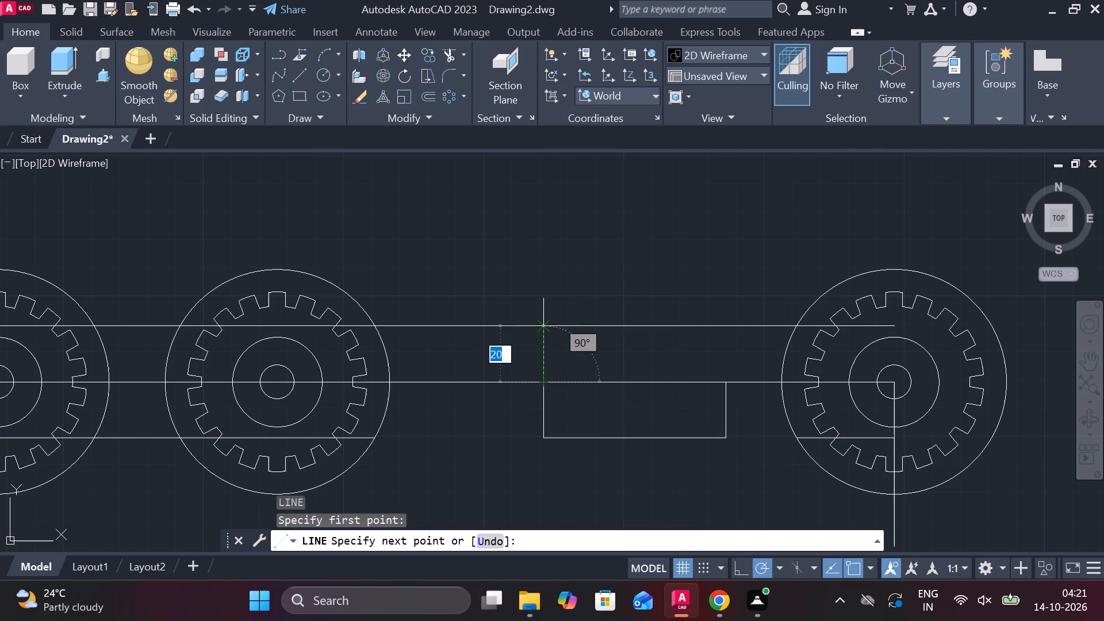
type("30")
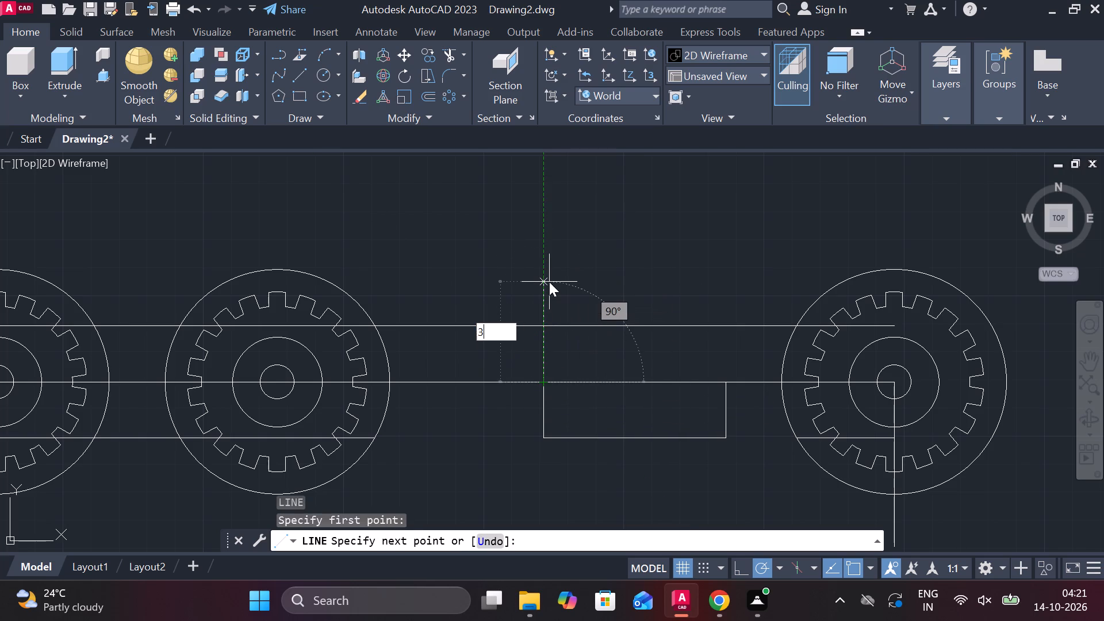
key("Return")
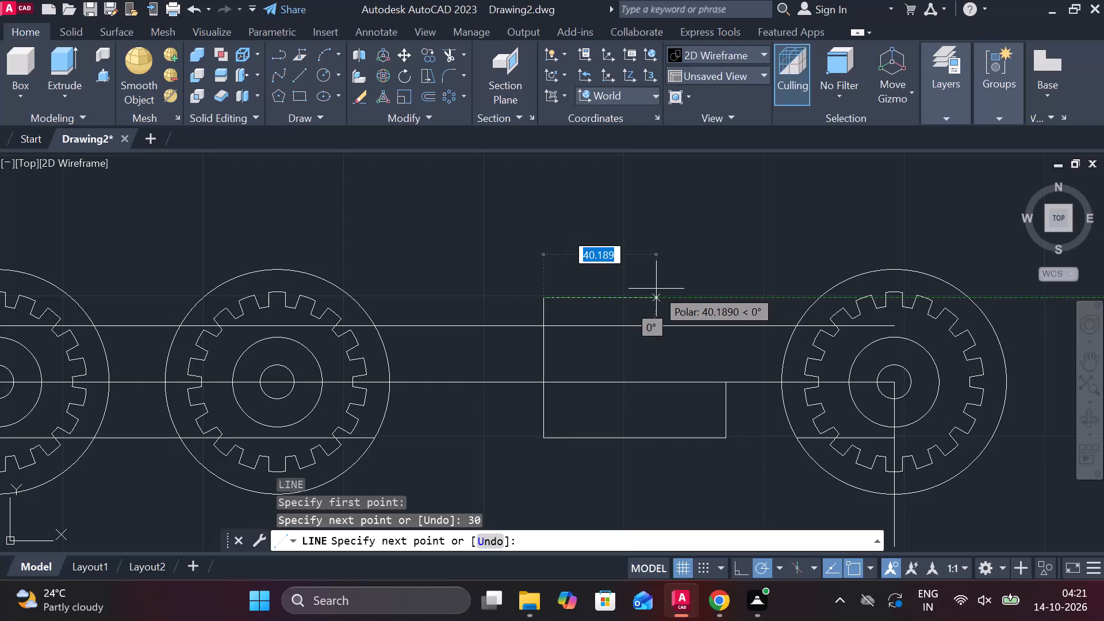
type("65")
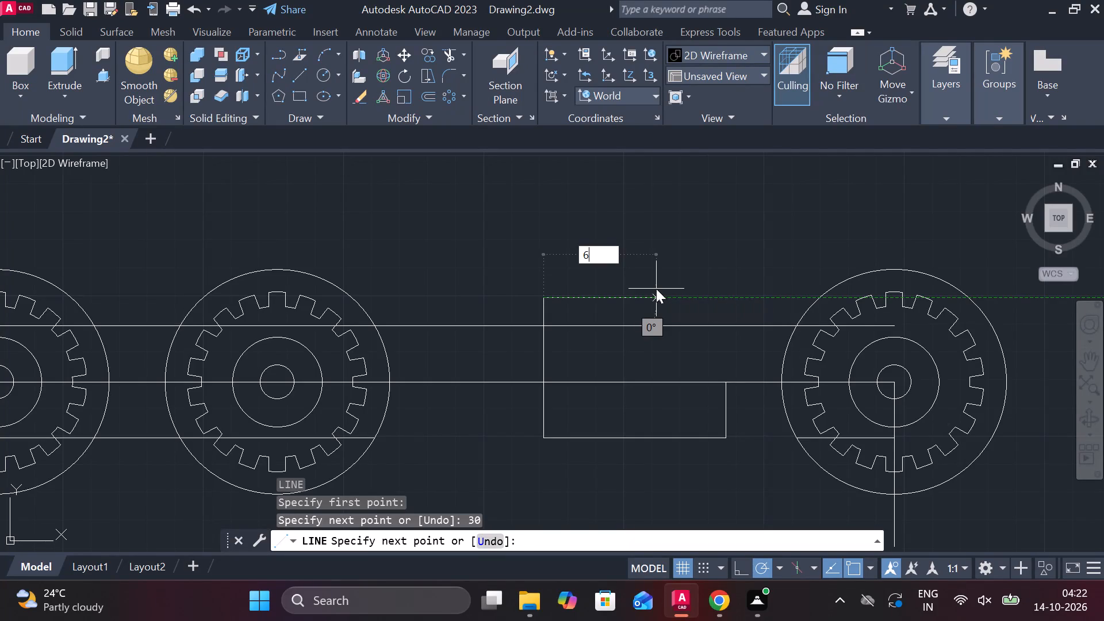
key("space")
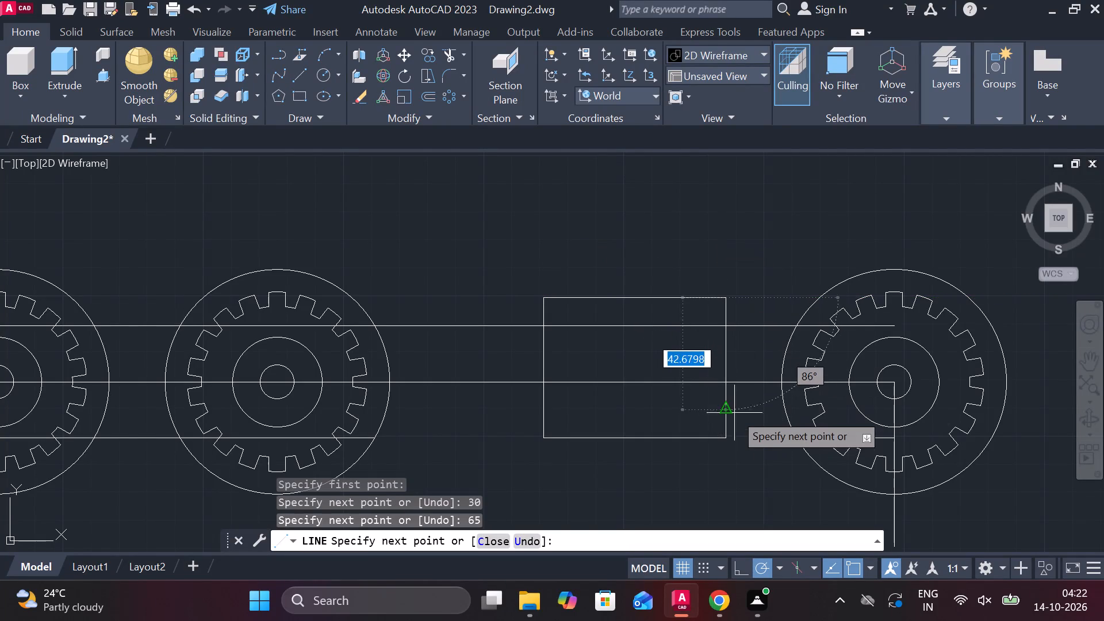
left_click(729, 386)
key("Escape")
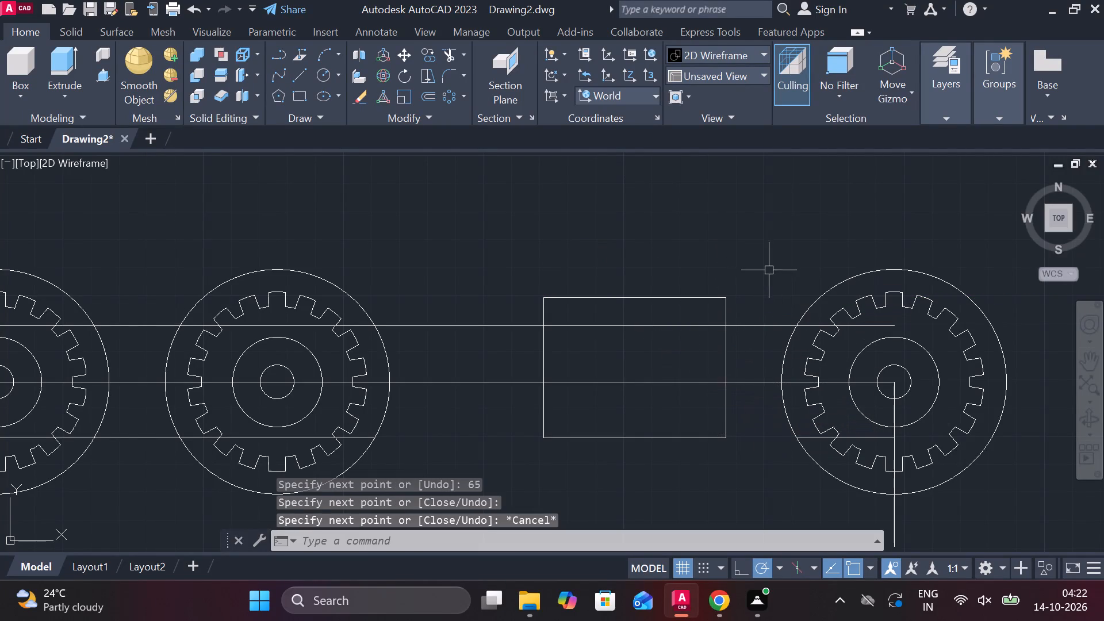
Trim away the upper offset line and the centre line inside the rectangular box.
type("tr")
key("space")
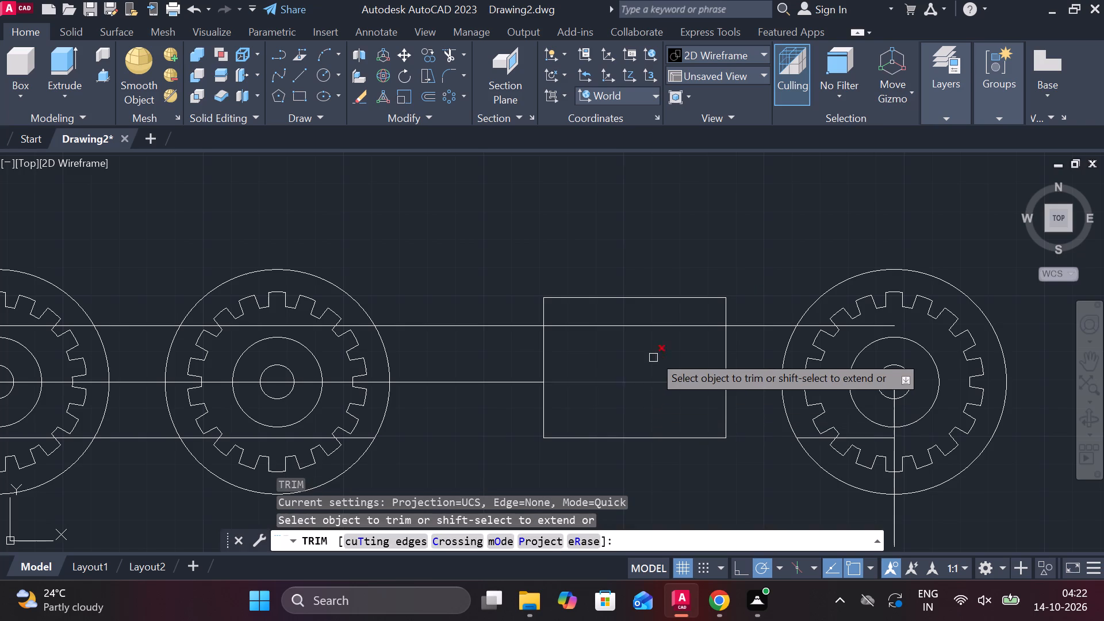
left_click_drag(651, 316, 647, 386)
left_click(648, 389)
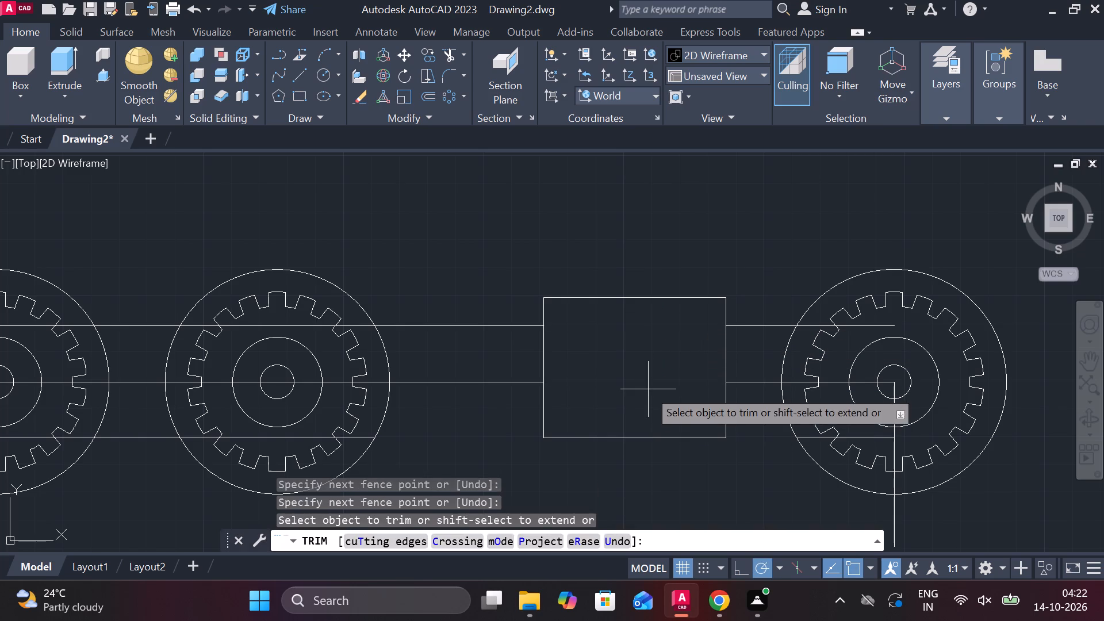
scroll(652, 390, "down", 1)
key("Escape")
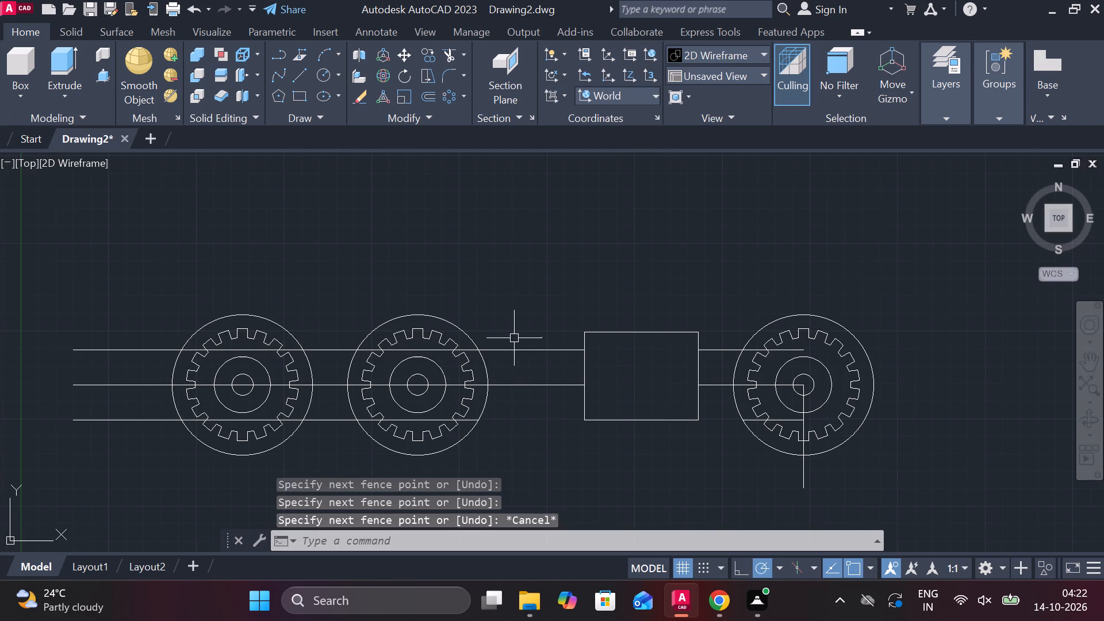
Trim away the upper offset line where it crosses the middle gear, inside its outer circle.
key("r")
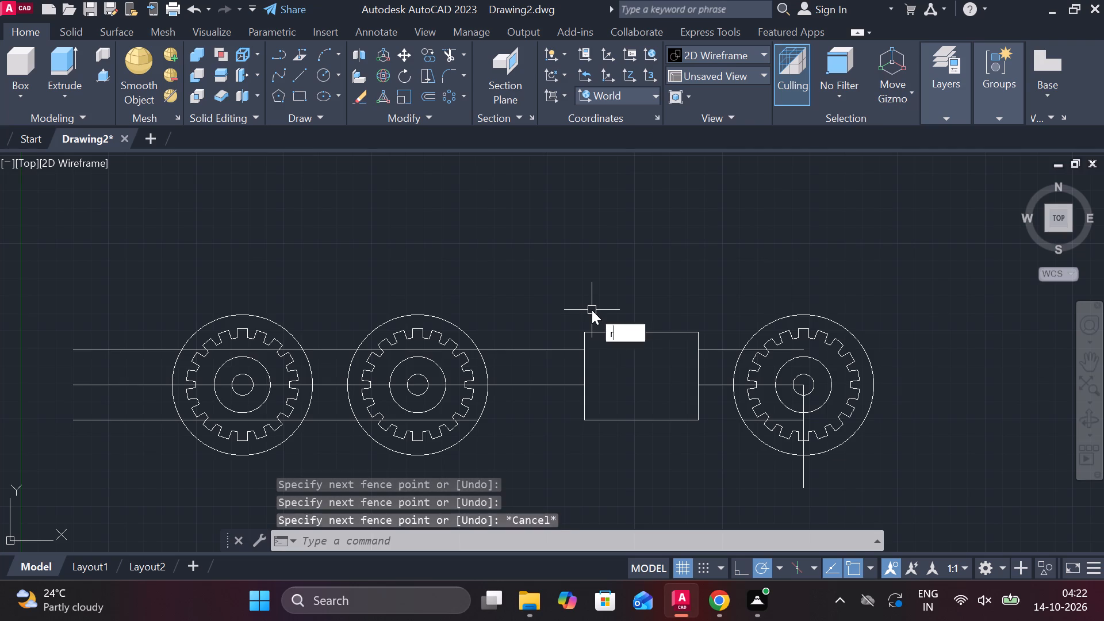
key("Escape")
type("tr")
key("space")
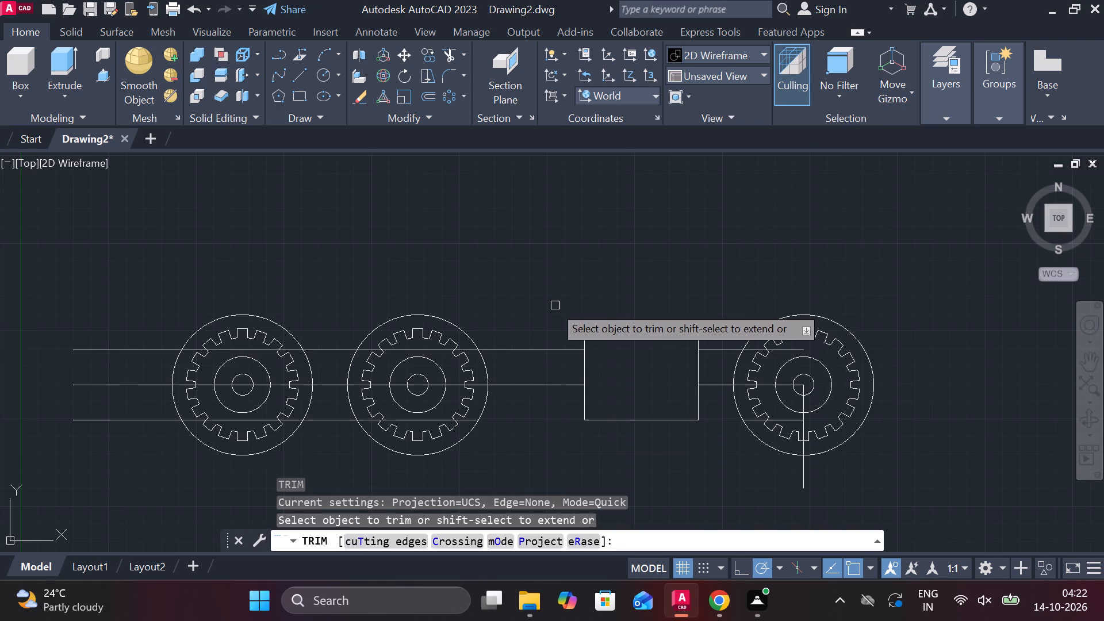
middle_click_drag(540, 313, 679, 328)
scroll(627, 351, "up", 2)
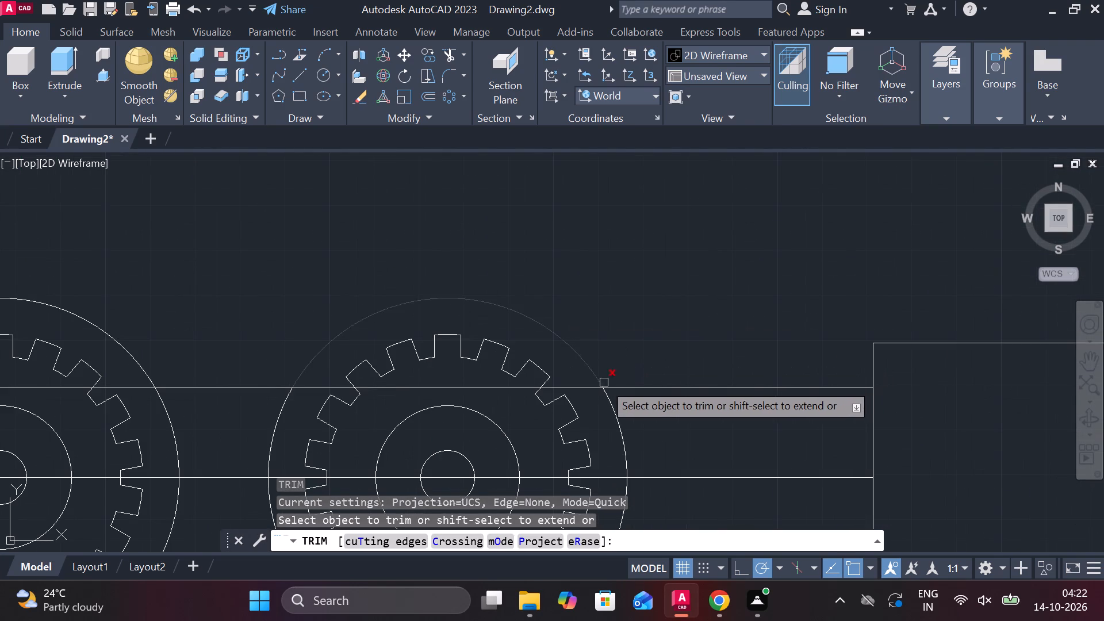
left_click(591, 387)
left_click(520, 392)
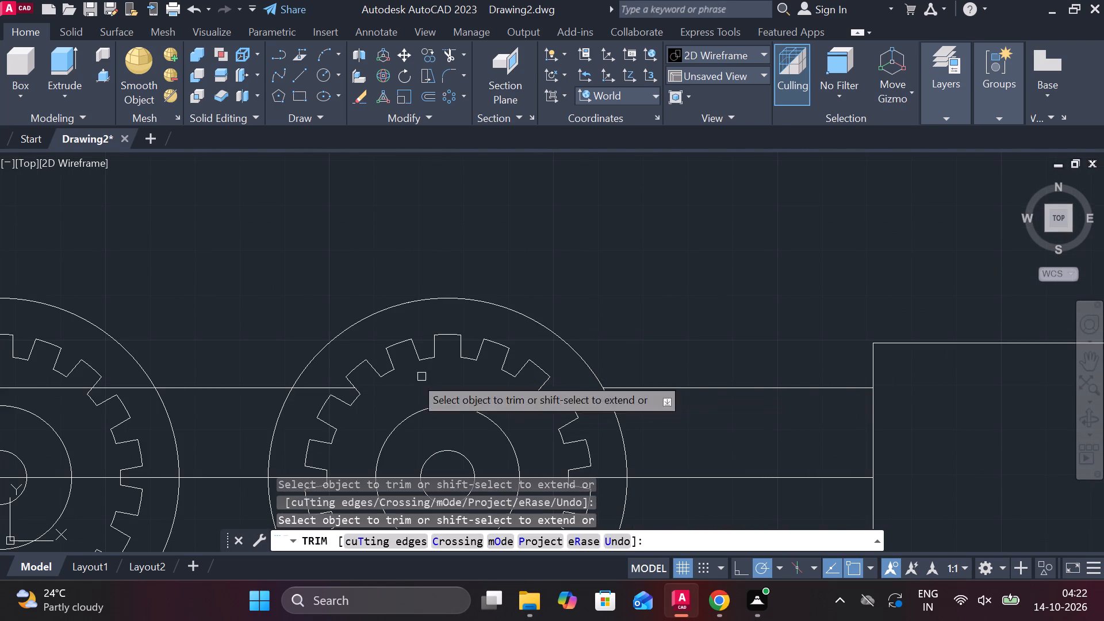
left_click(335, 383)
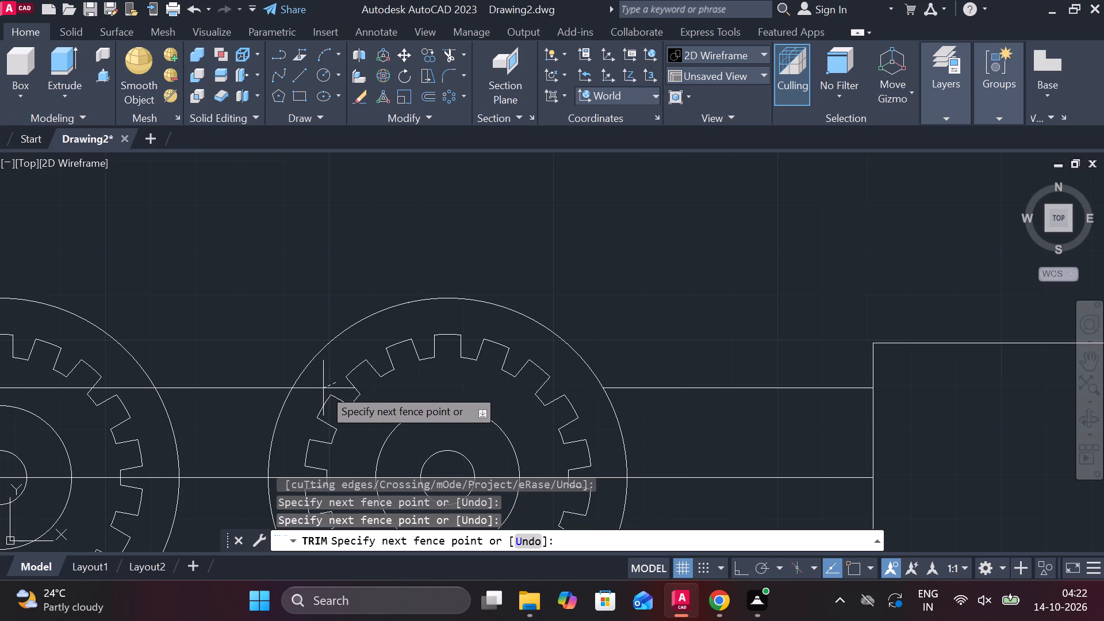
double_click(323, 388)
left_click(317, 392)
Trim away the upper offset line where it crosses the leftmost gear, inside its outer circle.
scroll(554, 302, "down", 2)
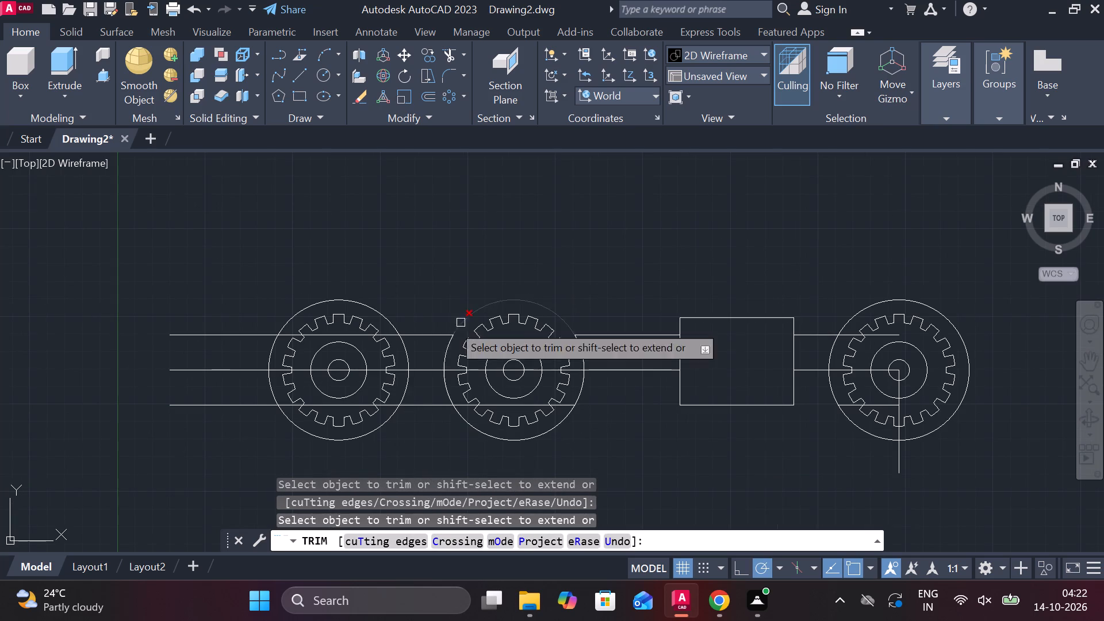
scroll(450, 279, "up", 2)
middle_click_drag(497, 295, 820, 244)
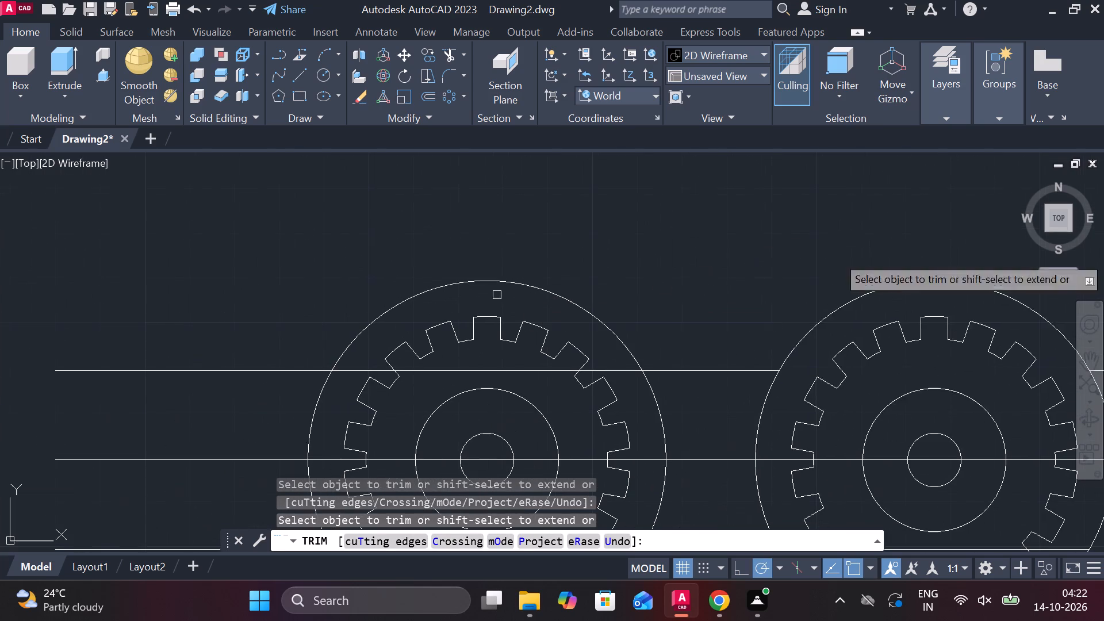
left_click(627, 370)
left_click(533, 375)
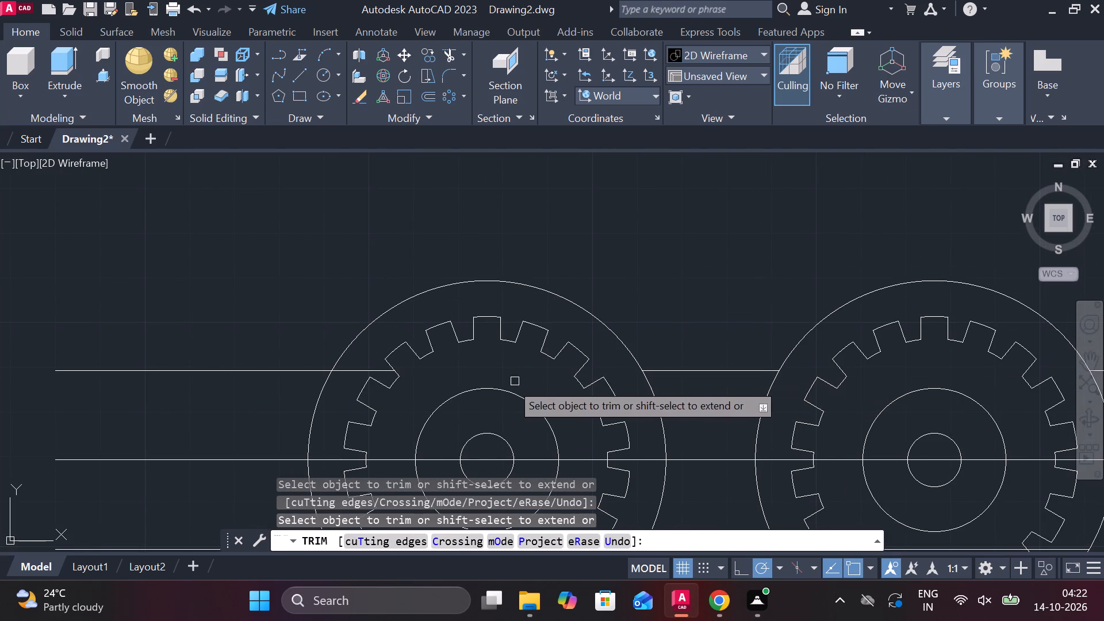
left_click(377, 371)
scroll(651, 264, "down", 2)
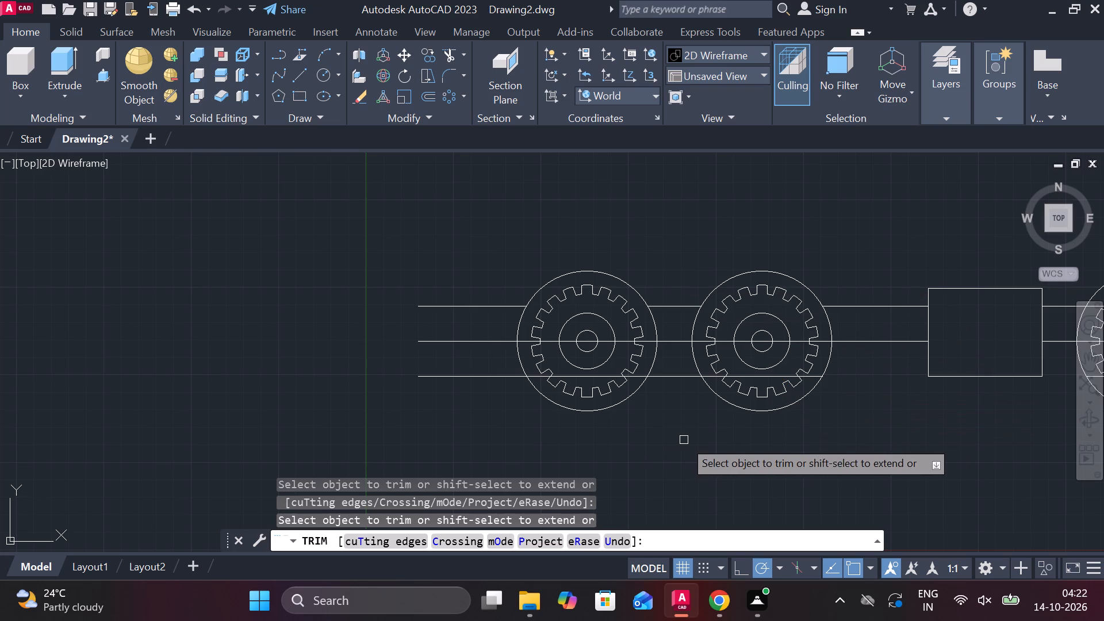
key("Escape")
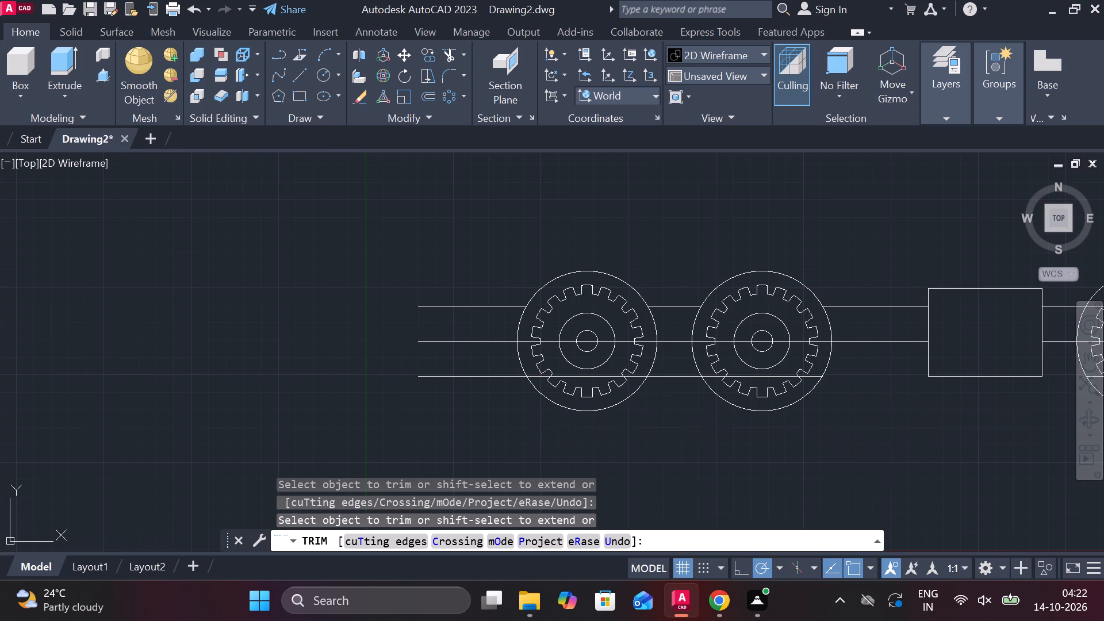
Erase the lower offset line that runs through the leftmost and middle gears.
left_click(475, 381)
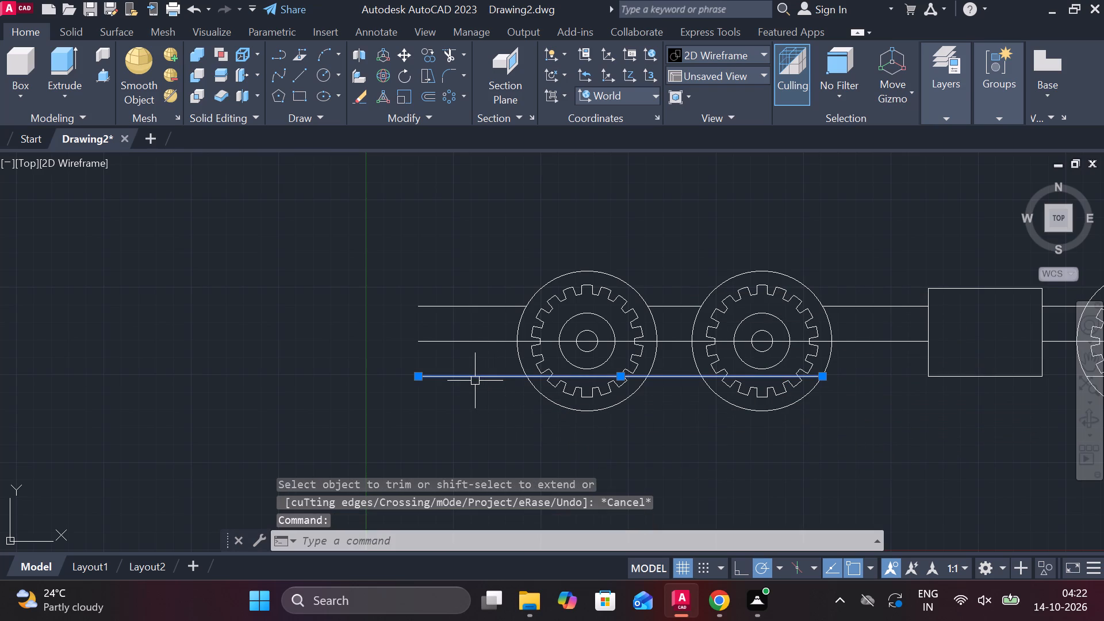
type("e")
key("space")
Trim the lower halves off the leftmost and middle gears' outer circles, plus the centre line between circle and teeth on their facing sides.
middle_click_drag(845, 403, 759, 416)
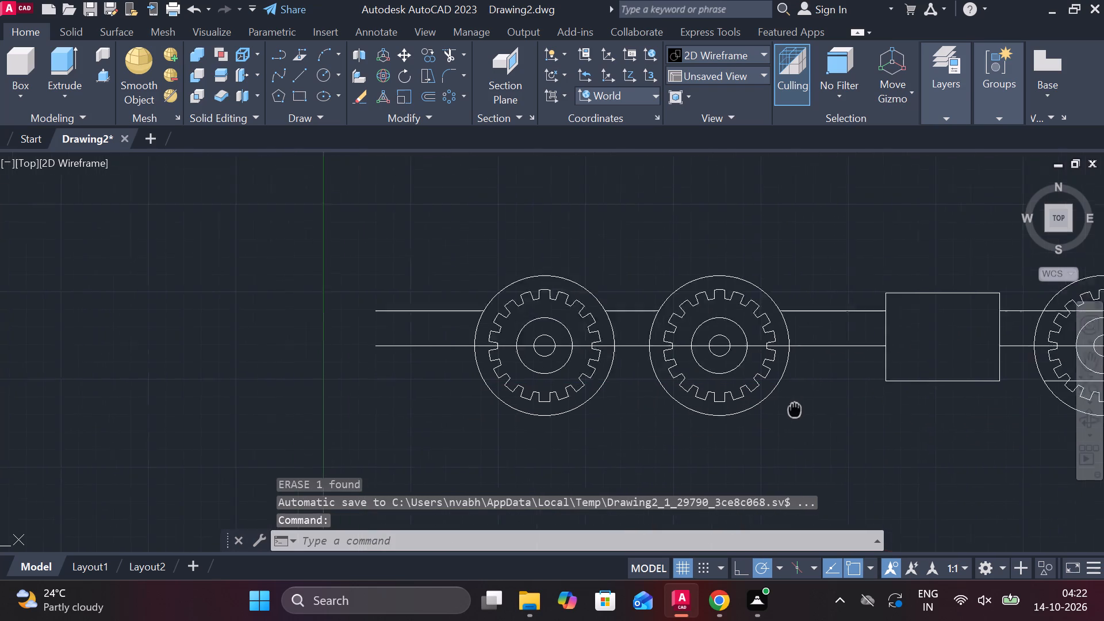
middle_click_drag(759, 416, 708, 421)
type("tr")
key("space")
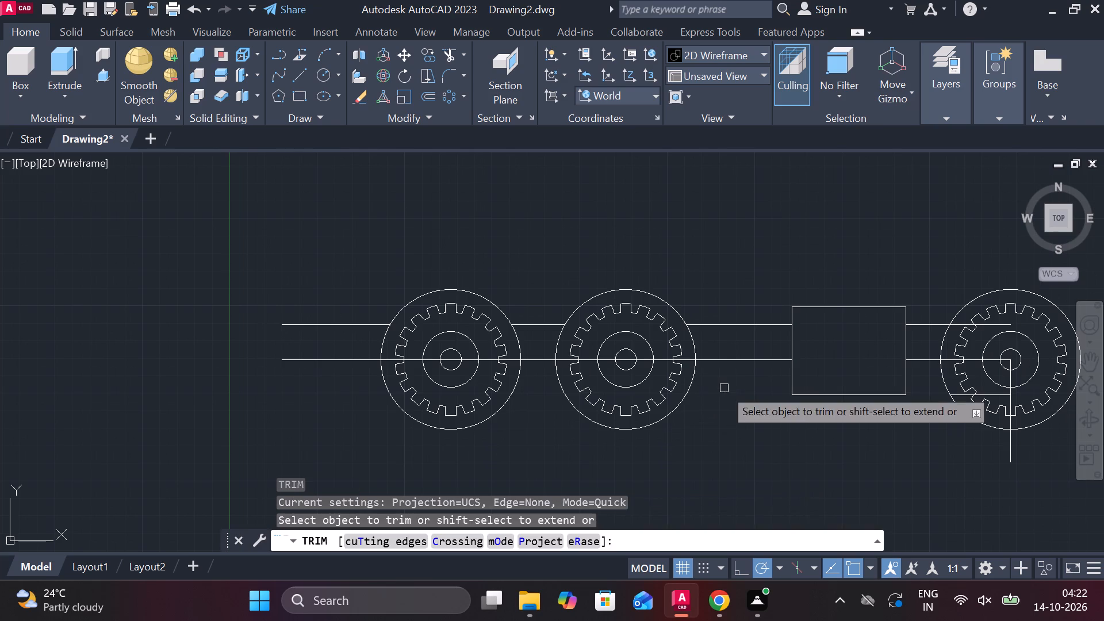
scroll(569, 363, "up", 2)
left_click(553, 356)
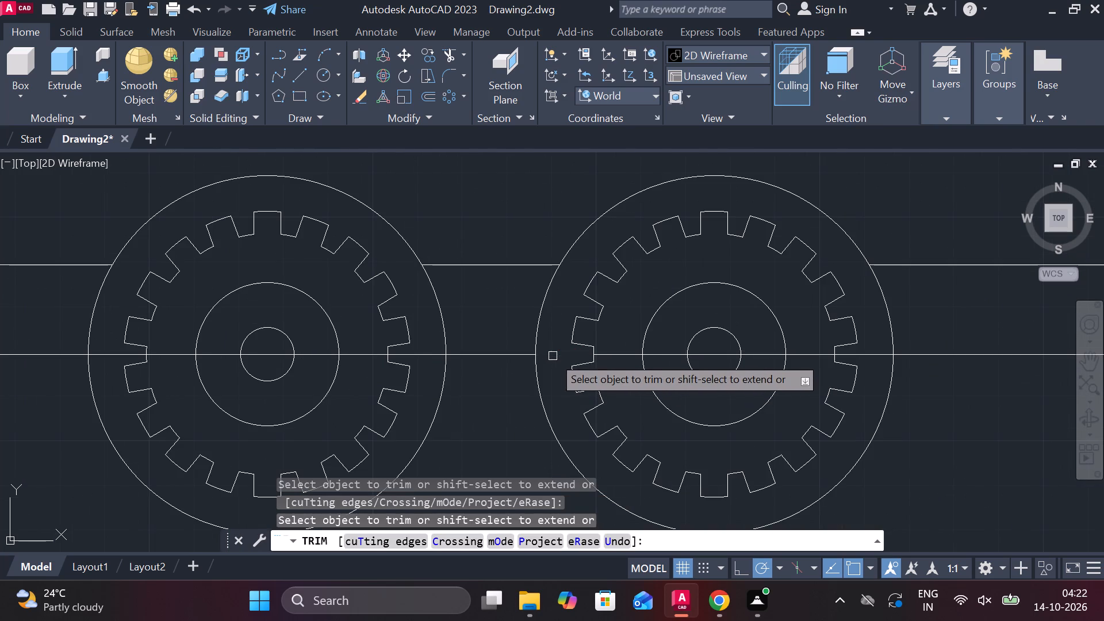
left_click(436, 358)
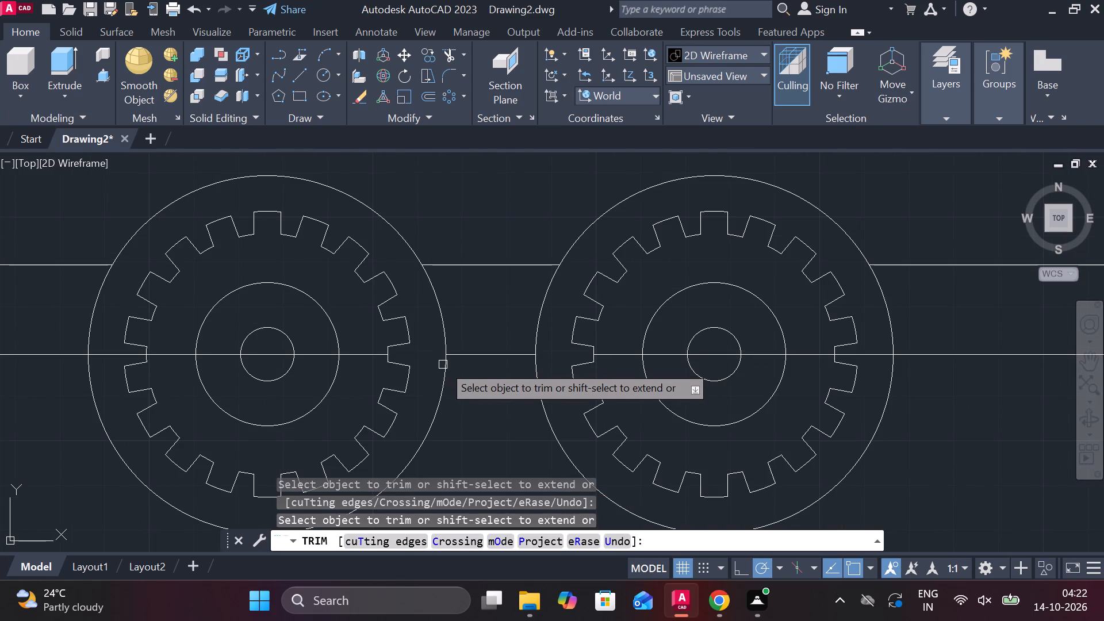
left_click(443, 365)
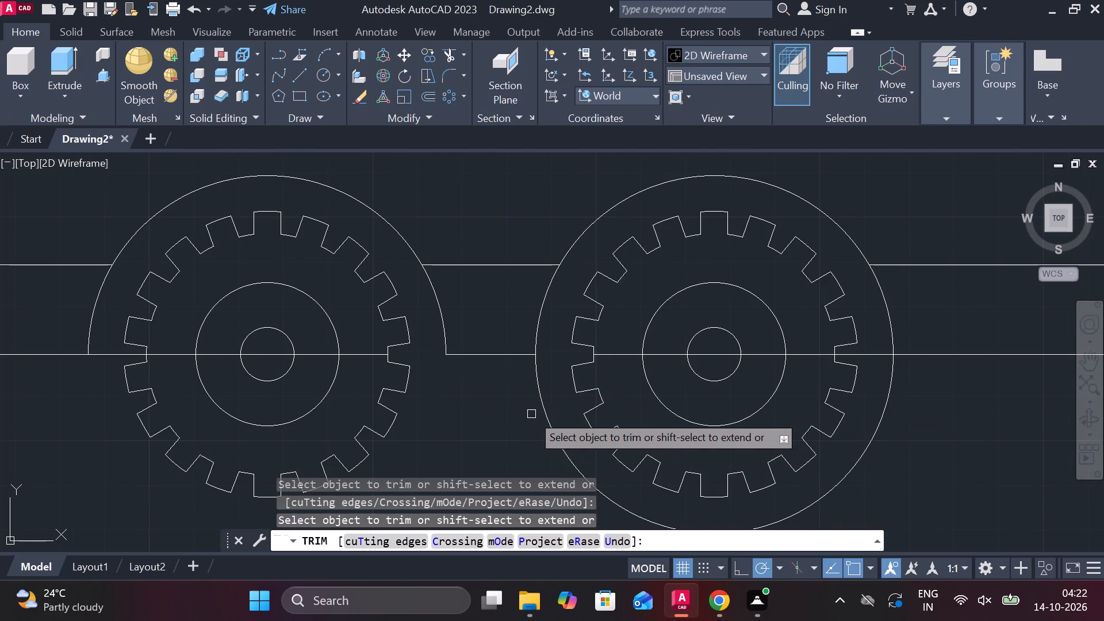
left_click(538, 407)
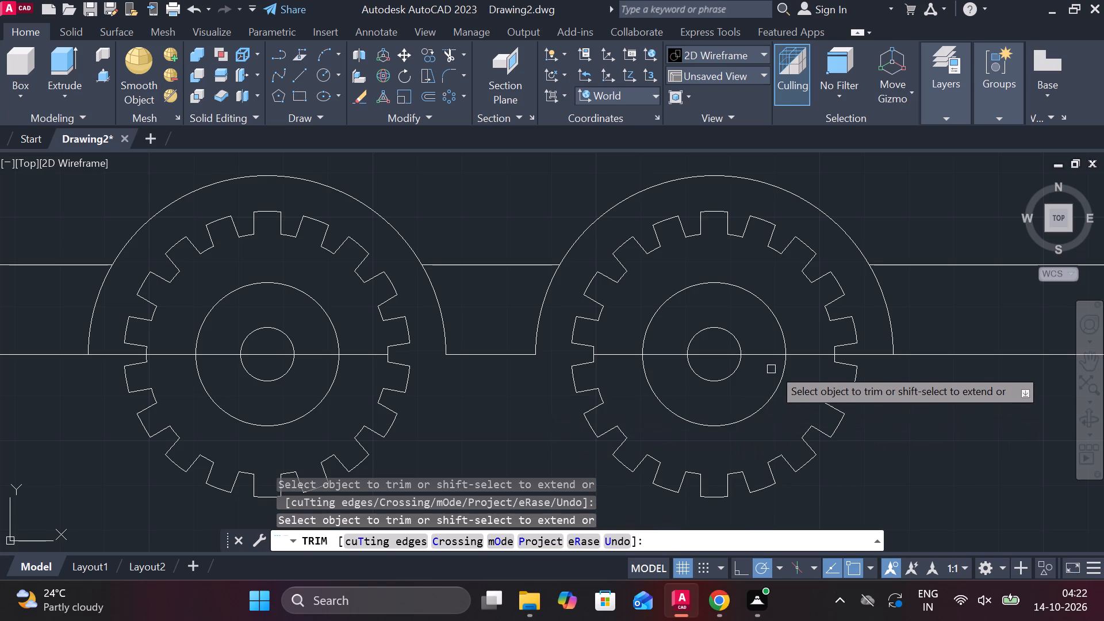
Trim away the remaining centre line segments inside the middle gear, from its outer arc through the hub and bore circles.
left_click(809, 354)
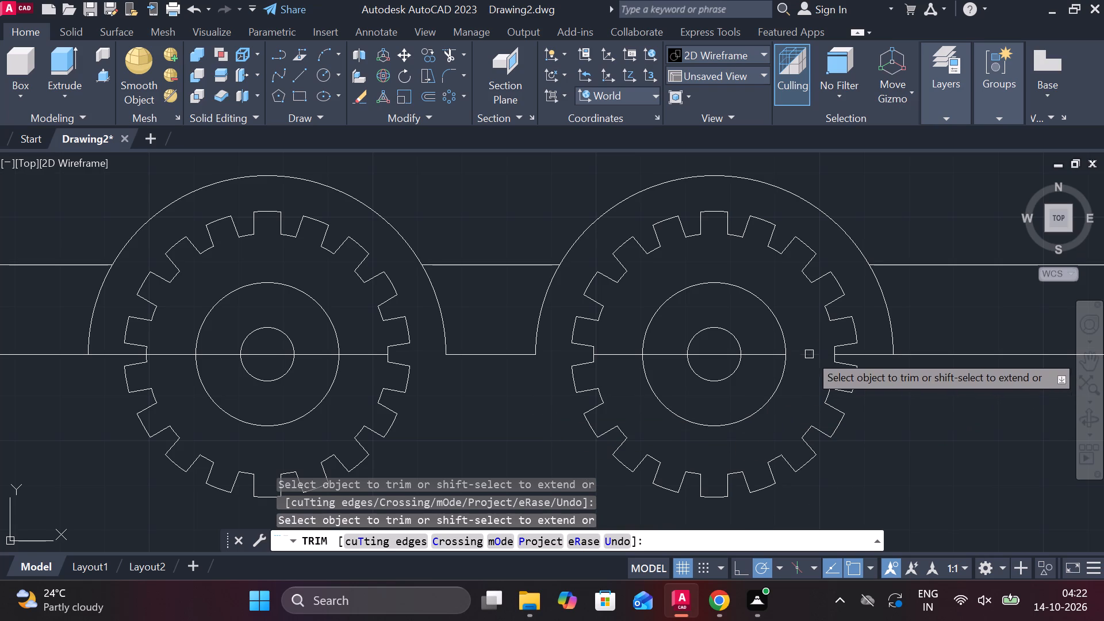
left_click(858, 354)
left_click(758, 355)
left_click(730, 355)
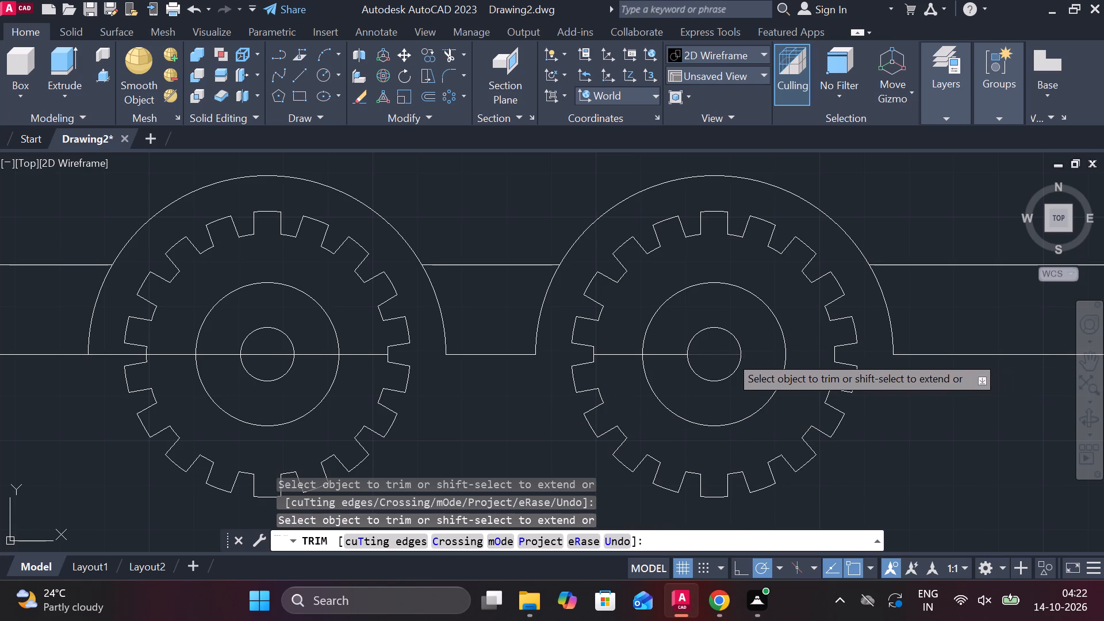
left_click(671, 357)
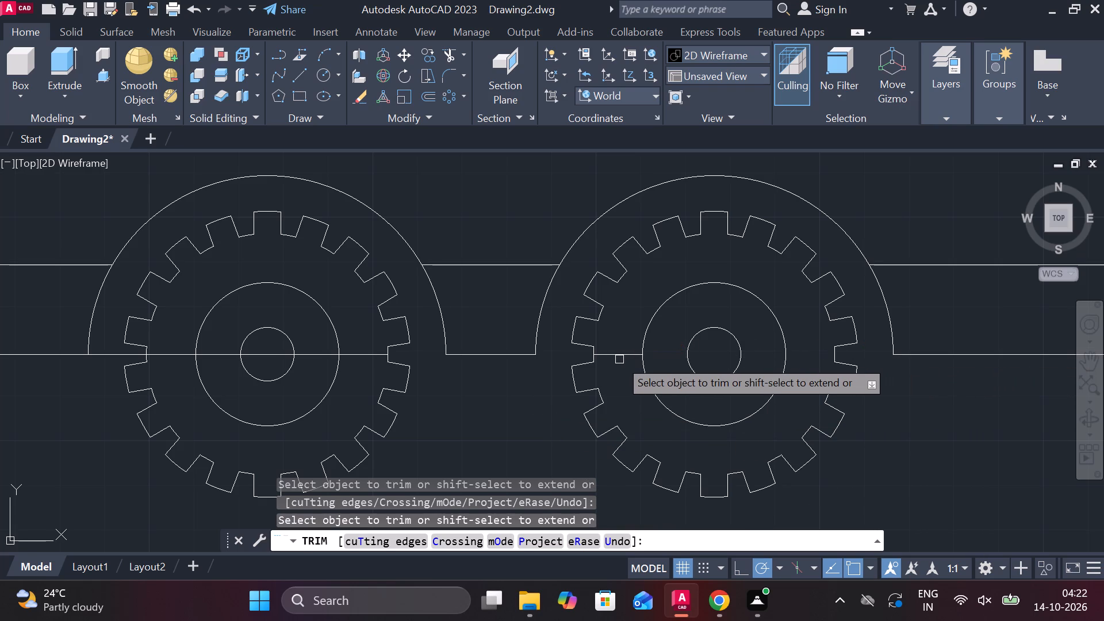
left_click(619, 353)
Trim away the remaining centre line segments inside the leftmost gear, from the teeth through the hub to the outer arc.
scroll(486, 410, "down", 1)
middle_click_drag(526, 441, 648, 452)
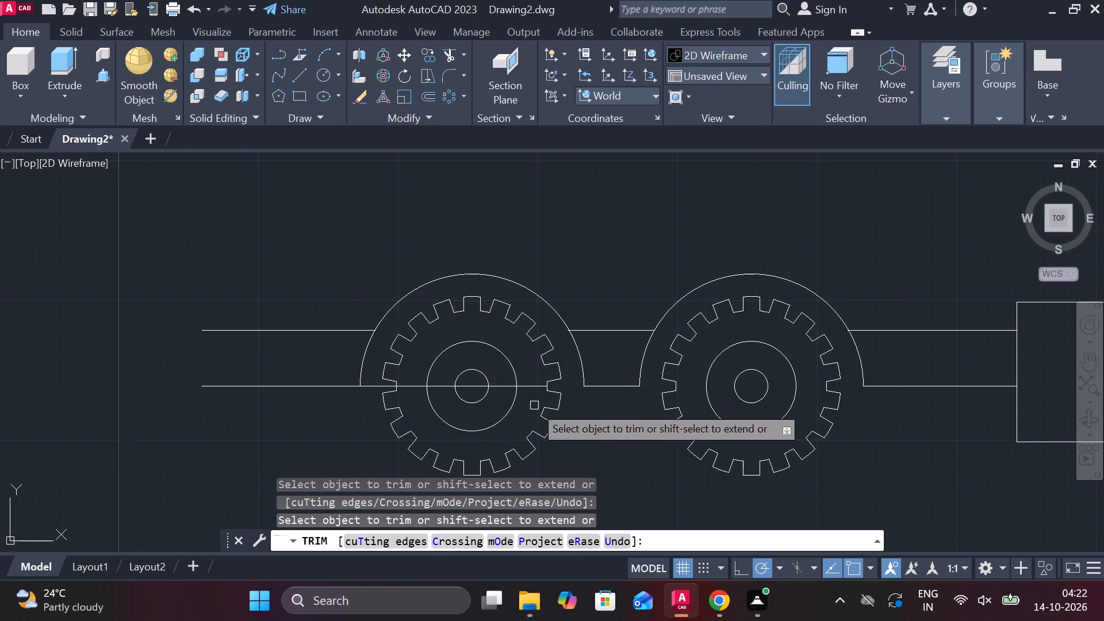
scroll(492, 384, "up", 2)
left_click(574, 392)
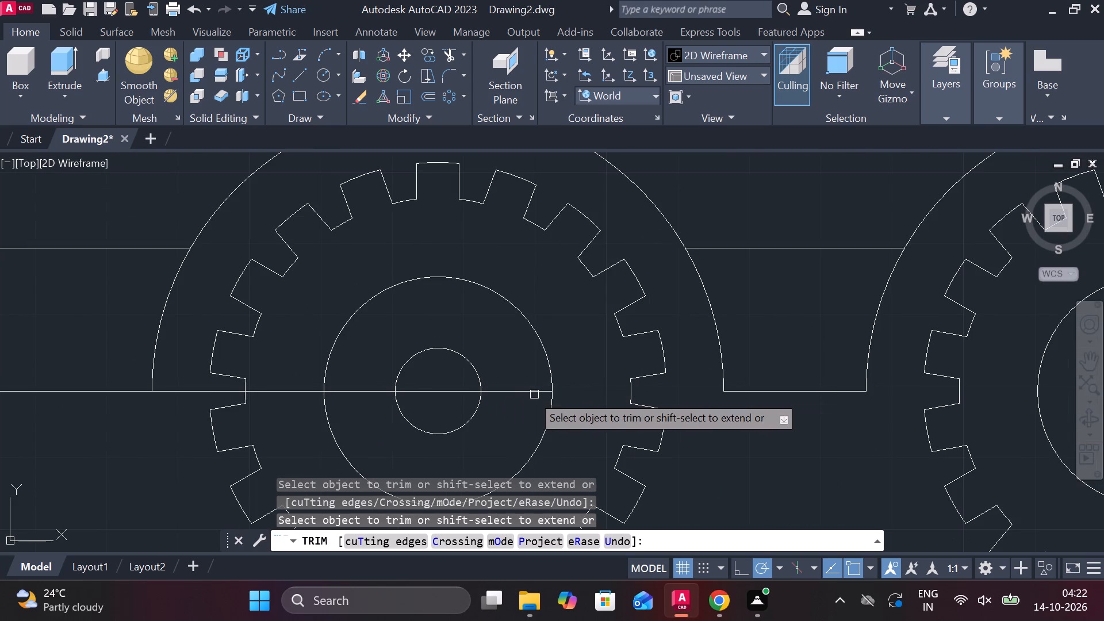
left_click(528, 394)
left_click(474, 389)
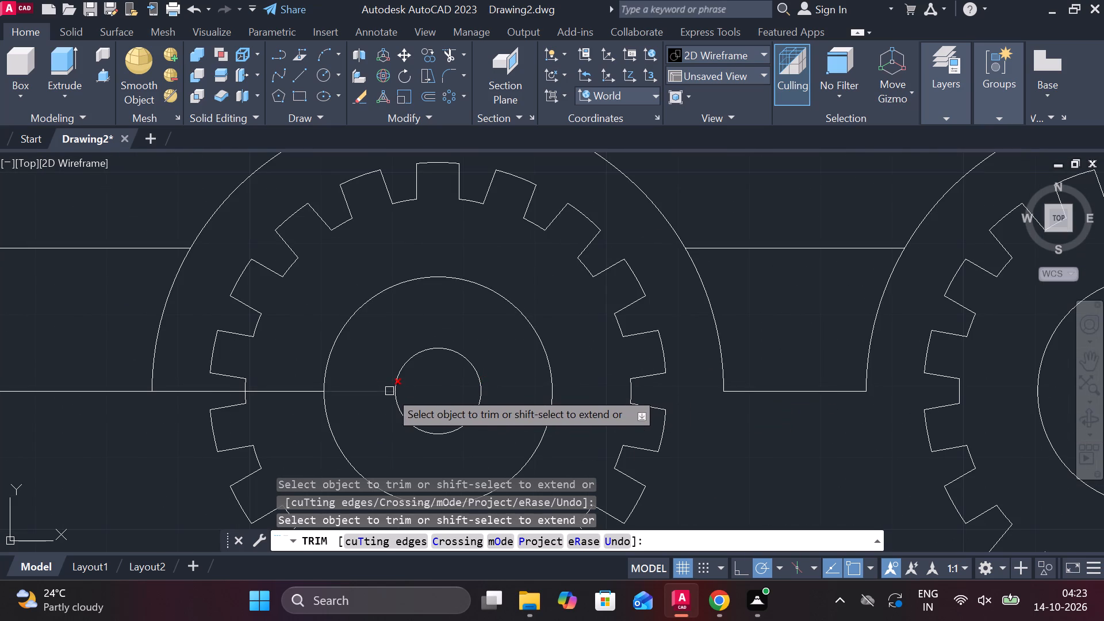
left_click(389, 391)
left_click(287, 397)
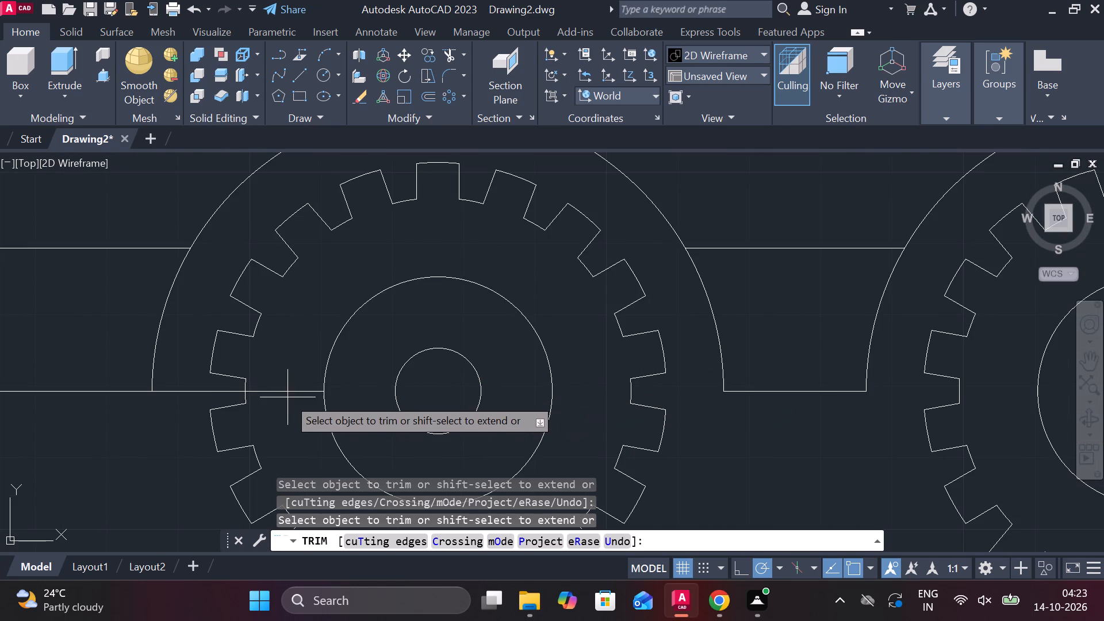
double_click(293, 368)
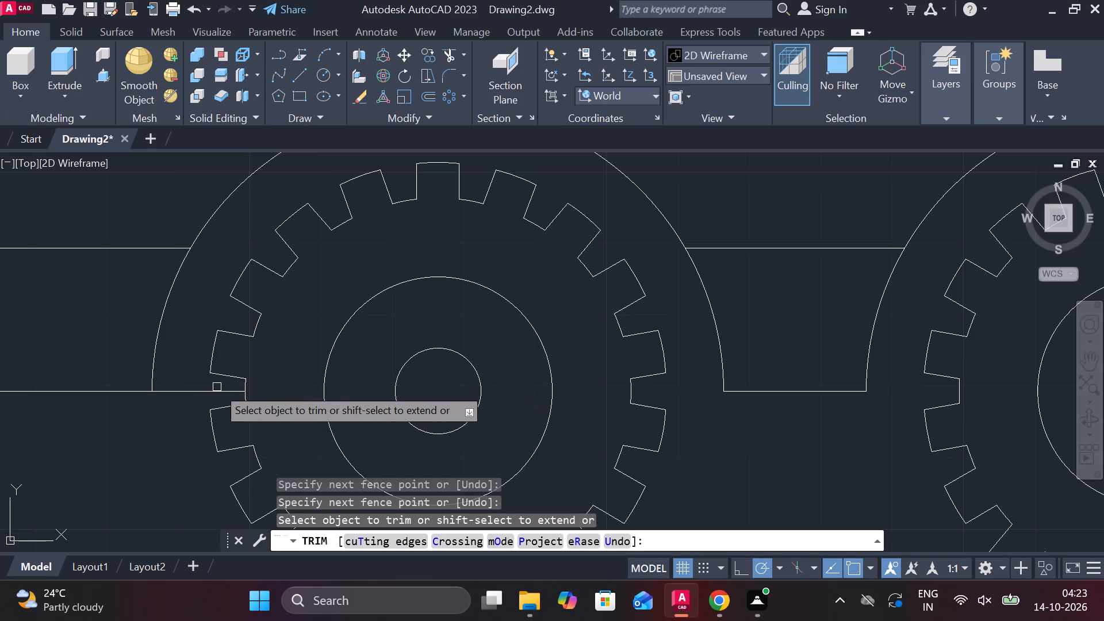
left_click(197, 393)
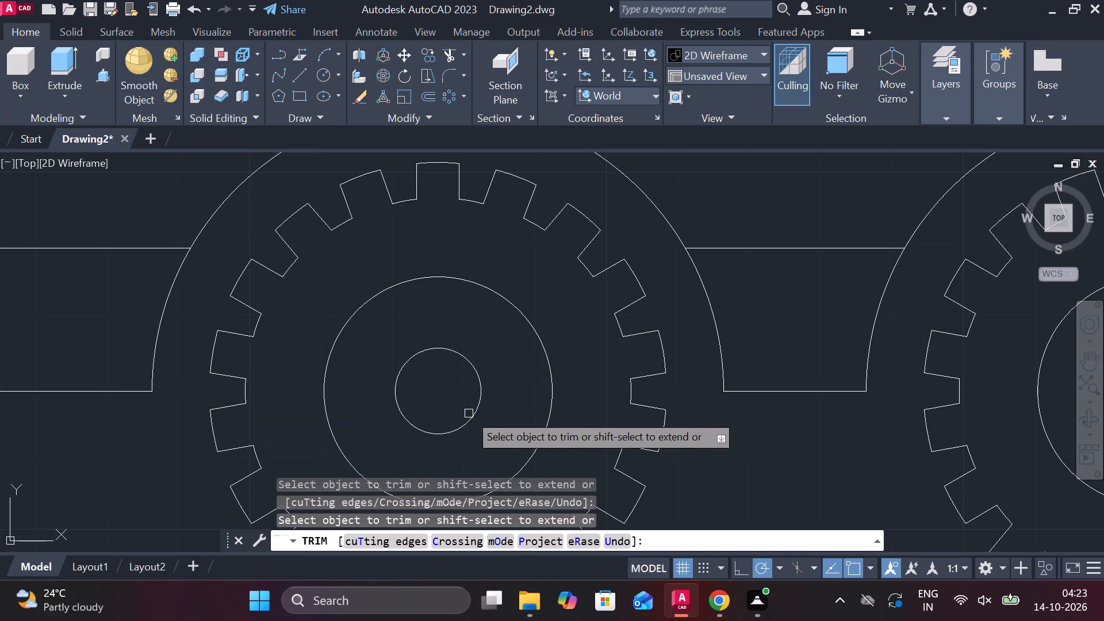
scroll(484, 415, "down", 2)
middle_click_drag(883, 454, 819, 446)
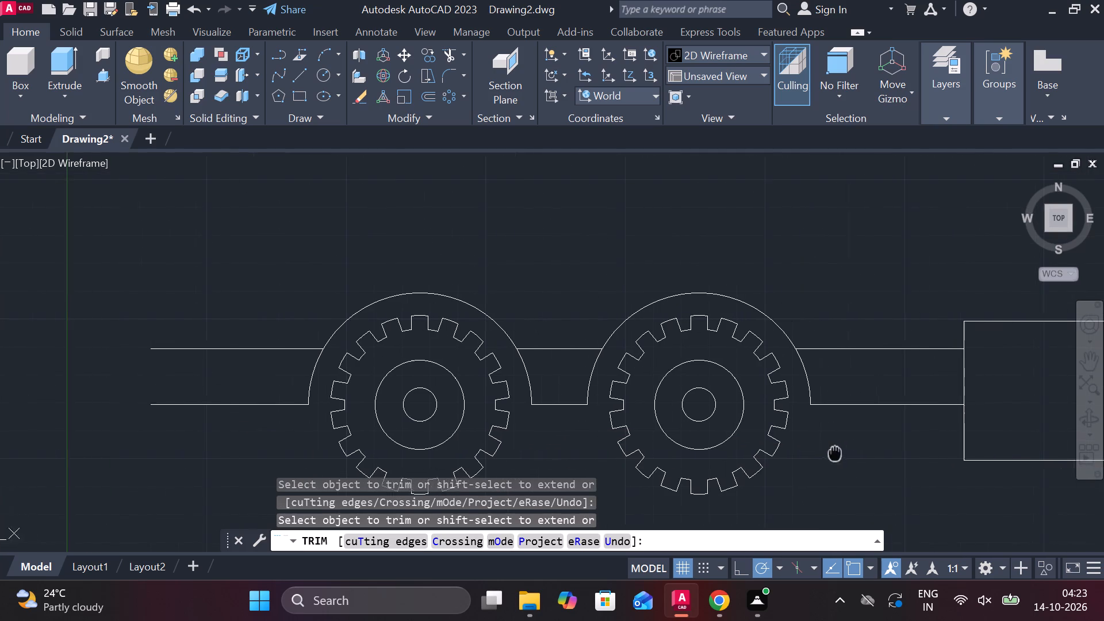
middle_click_drag(819, 446, 810, 440)
middle_click_drag(823, 457, 654, 444)
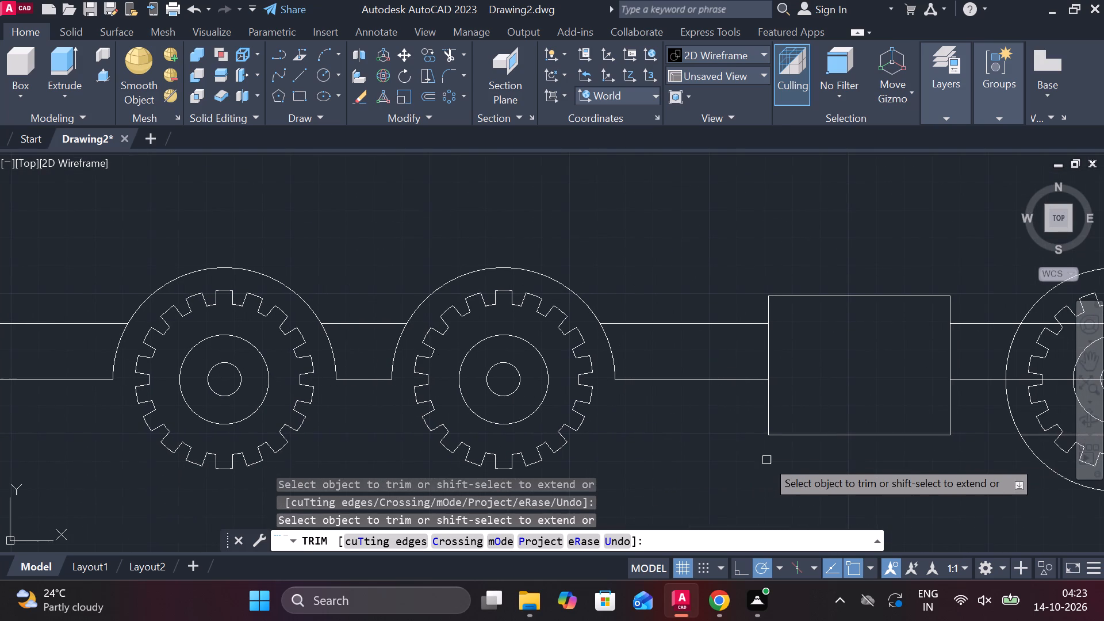
scroll(836, 455, "up", 1)
key("Escape")
Join the two vertical segments of the box side facing the middle gear into one line.
left_click(731, 373)
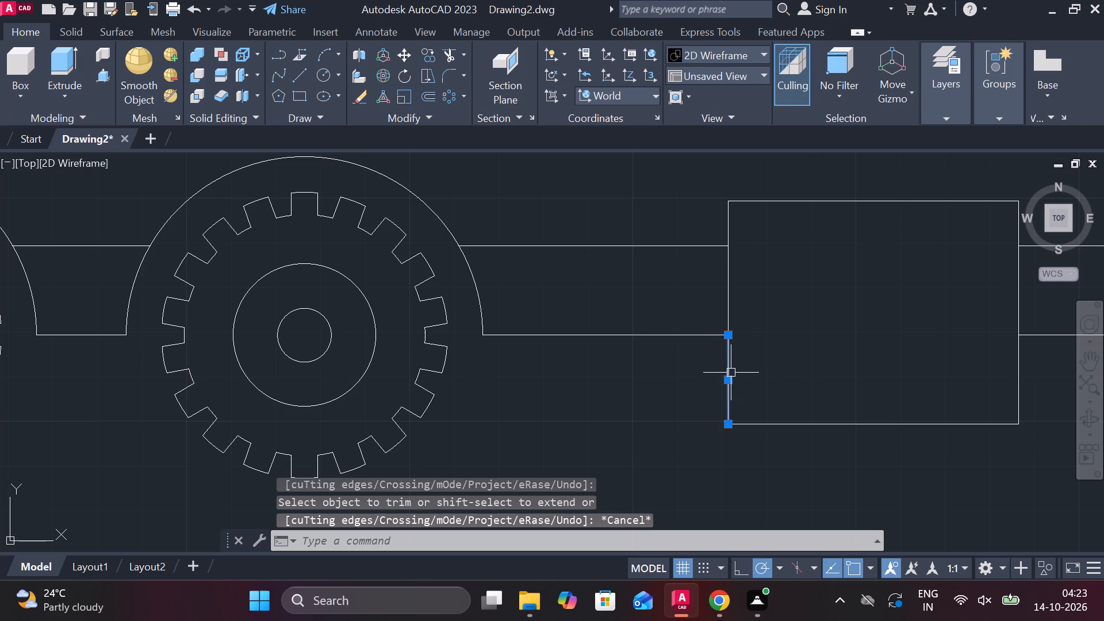
left_click(731, 302)
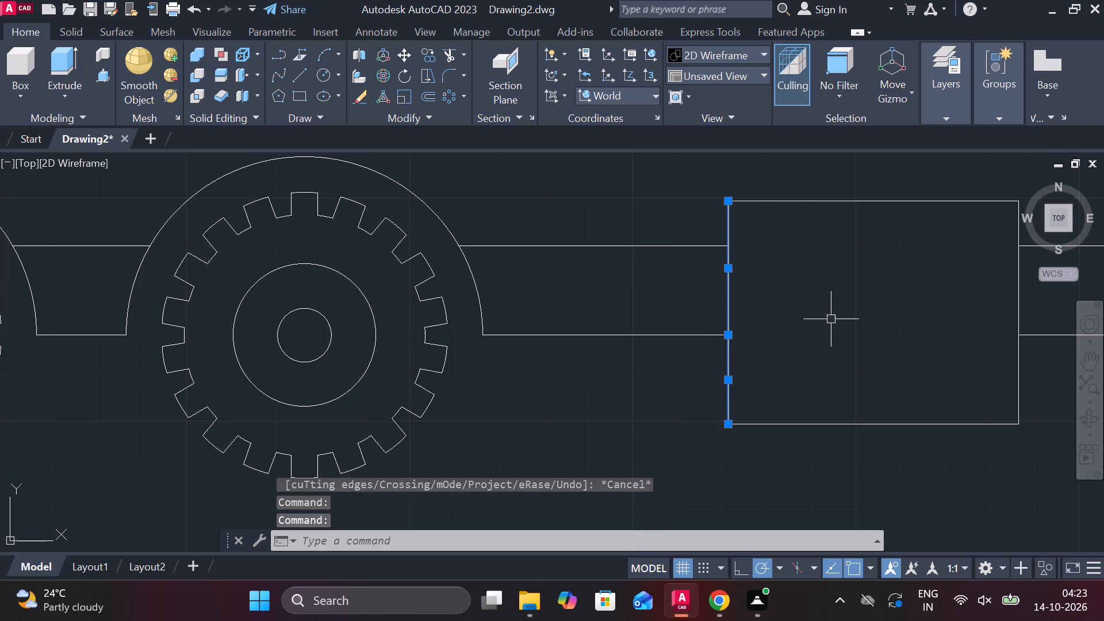
key("j")
key("Return")
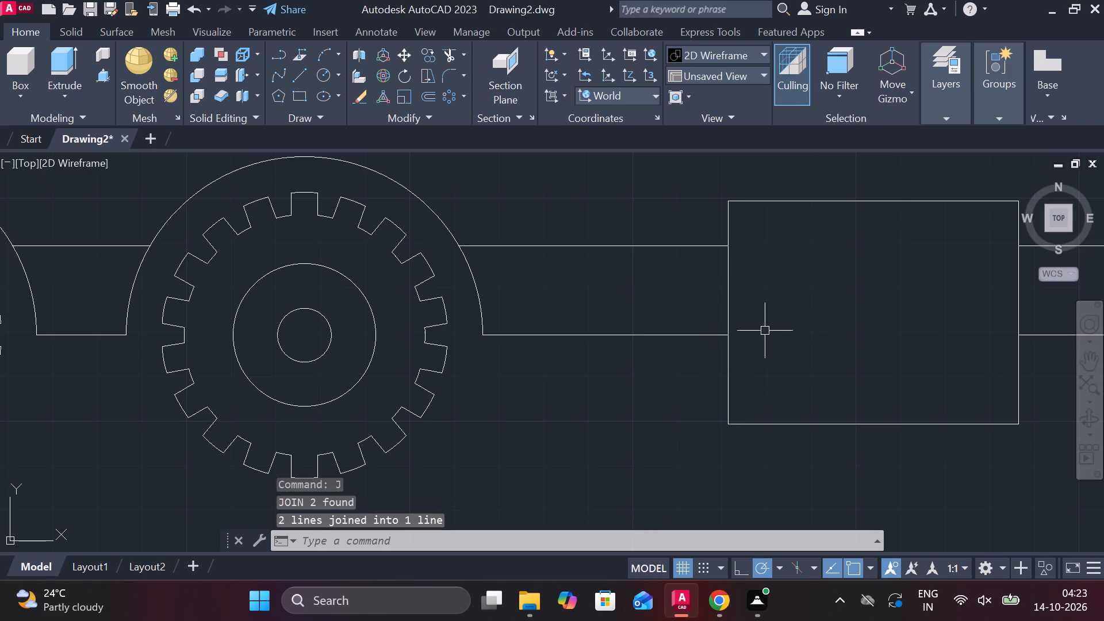
Offset the box's joined vertical side 15 into the box.
left_click(730, 312)
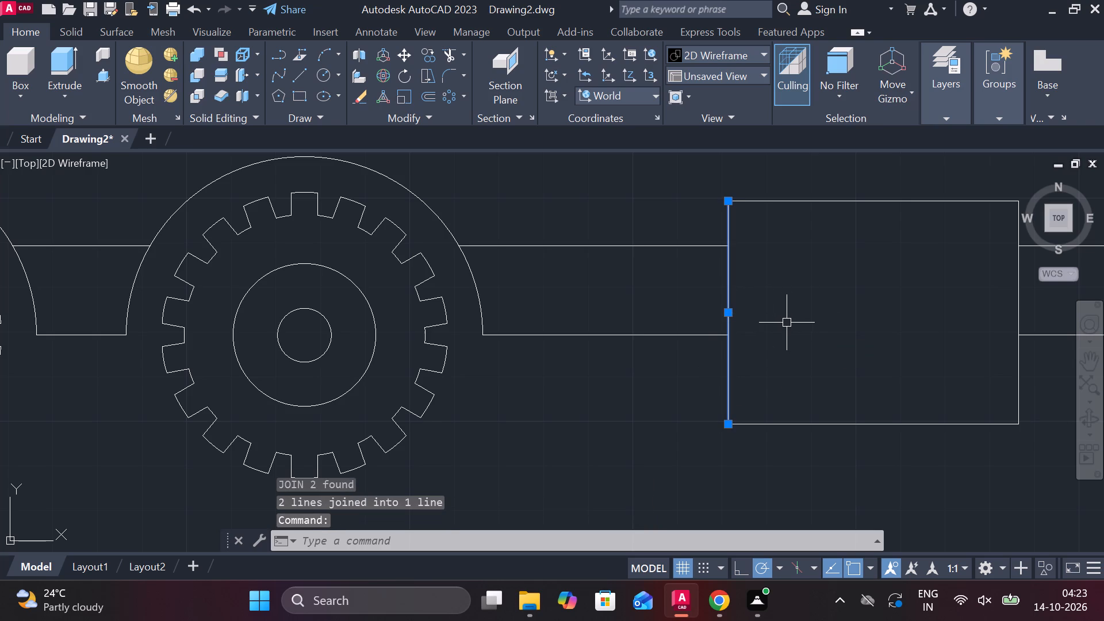
key("o")
key("Return")
key("Return")
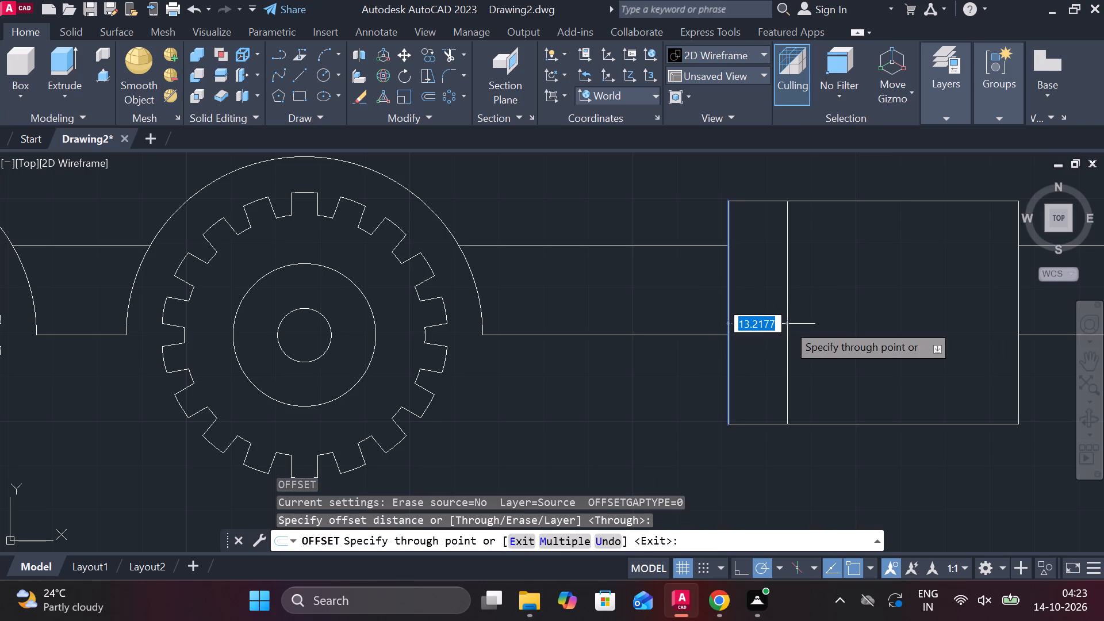
type("15")
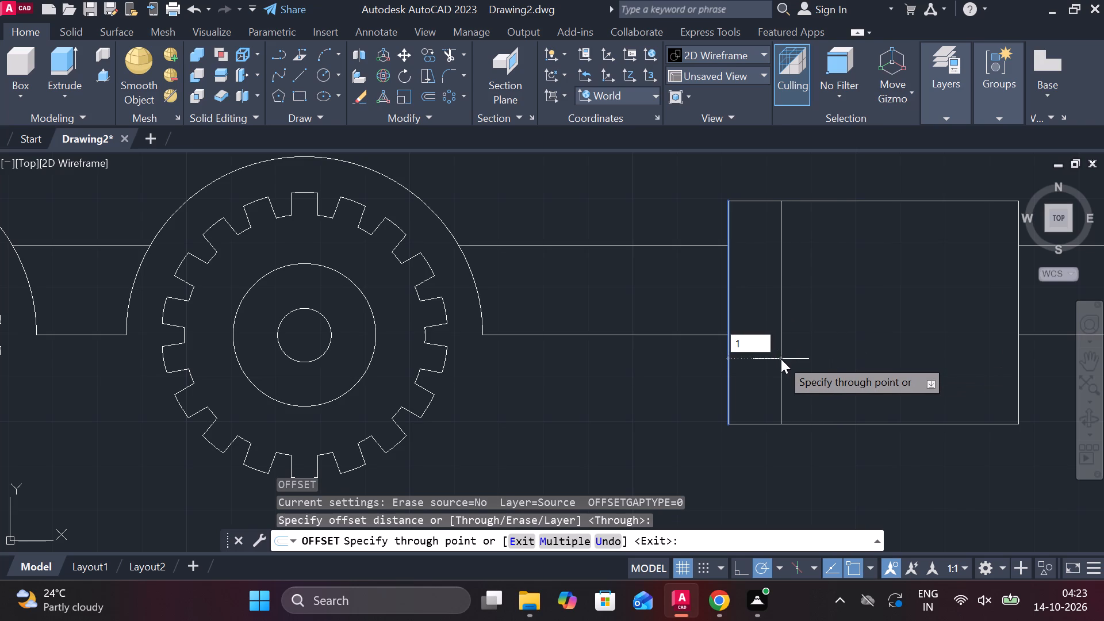
key("space")
Offset the box's inner vertical line successively by 5, 25 and 5 toward the box's far side.
left_click(793, 327)
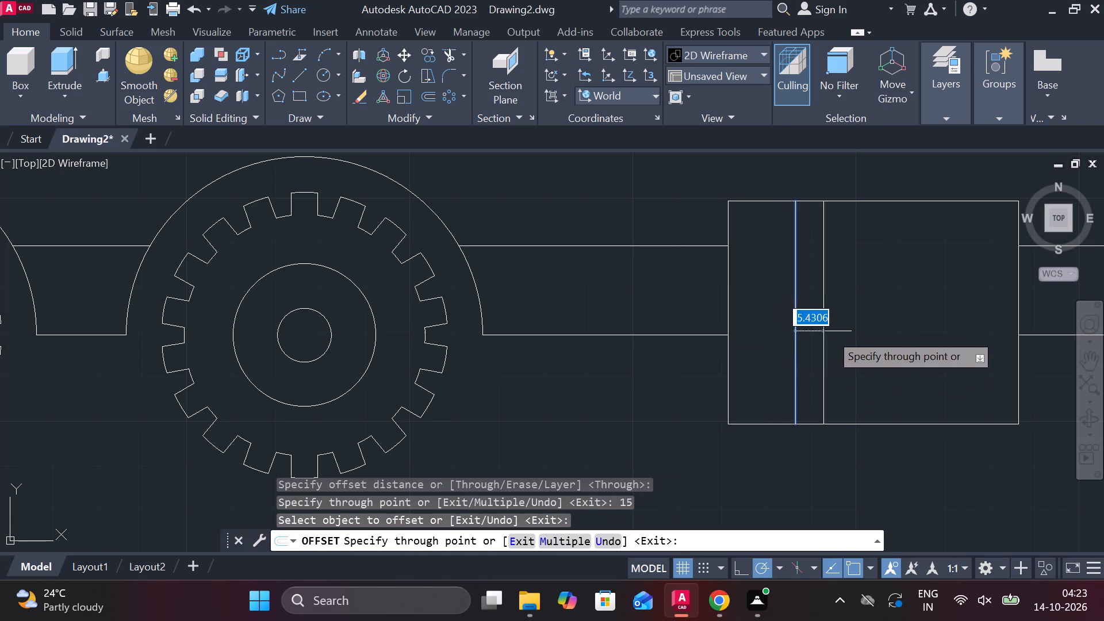
type("5")
key("space")
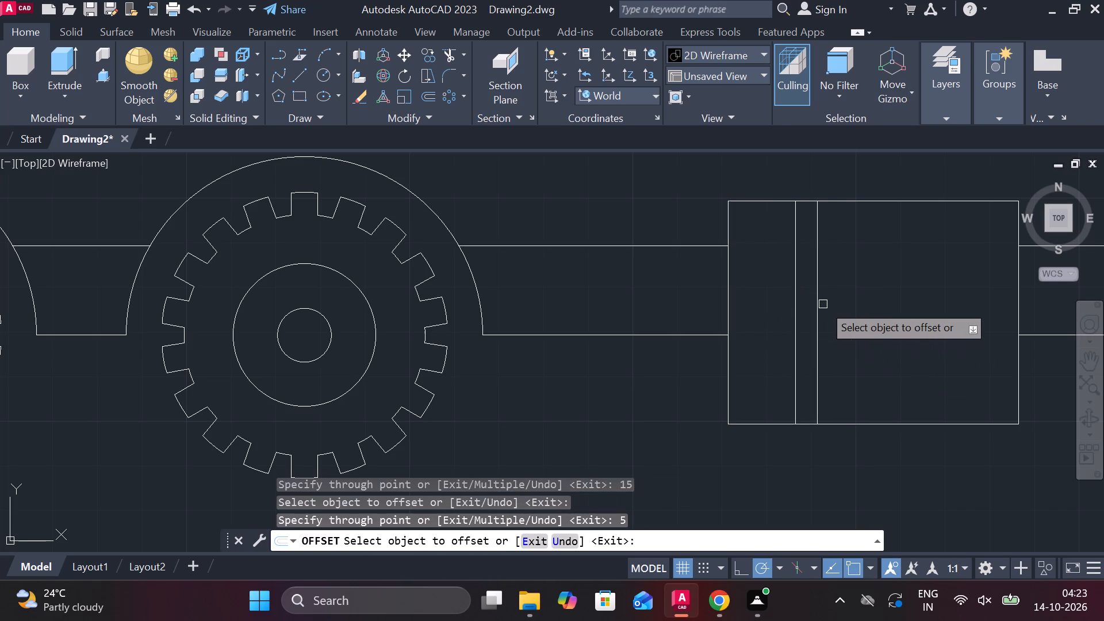
left_click(818, 319)
type("25")
key("space")
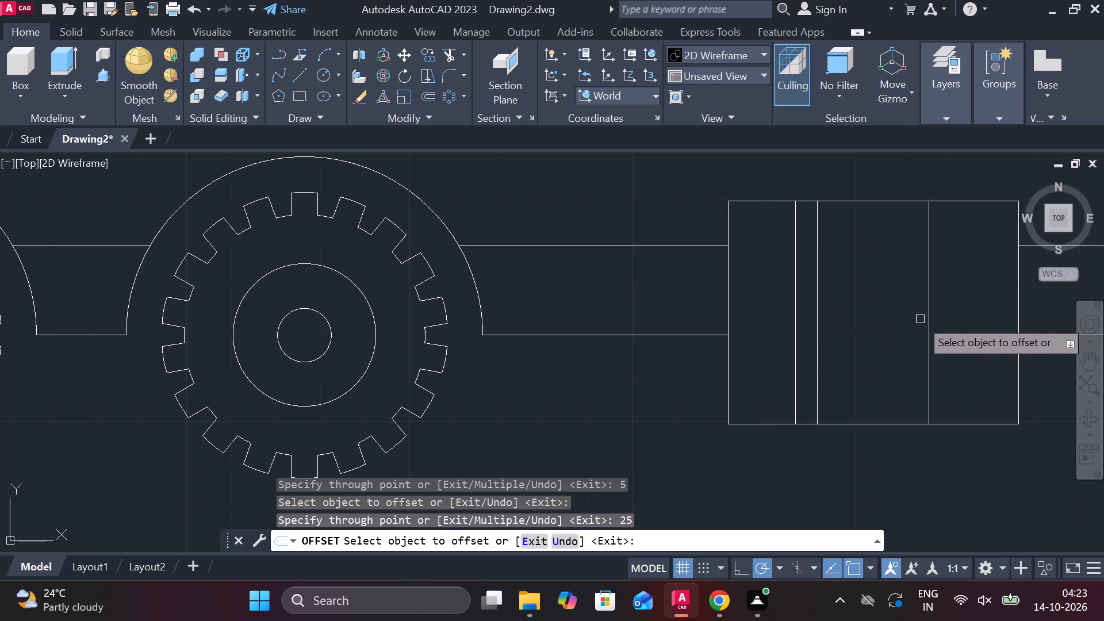
left_click(927, 310)
type("5")
key("space")
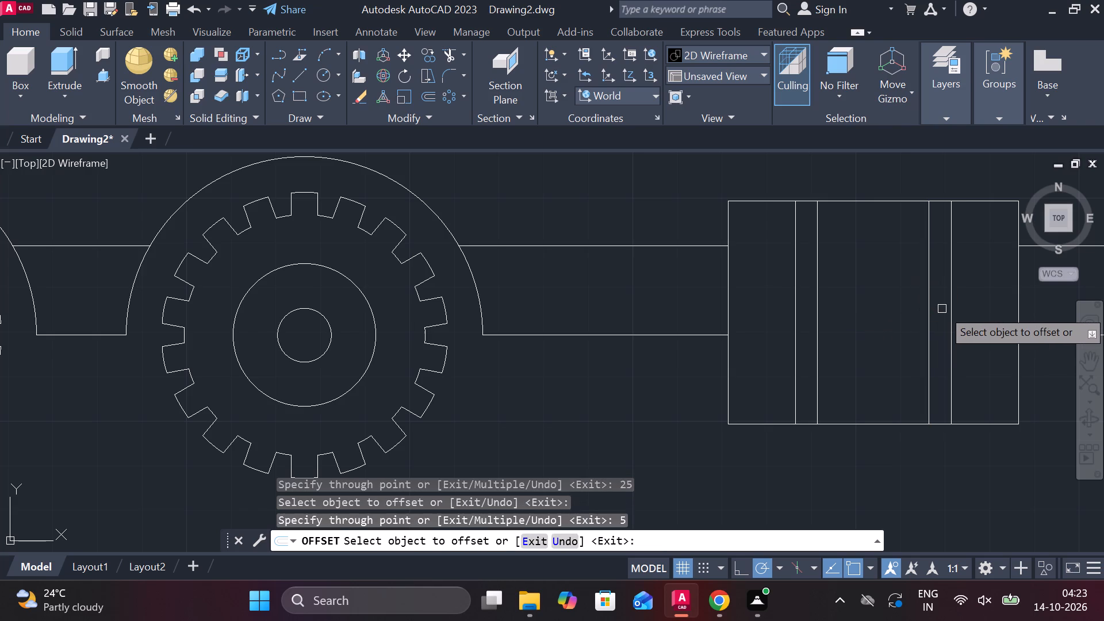
left_click(950, 313)
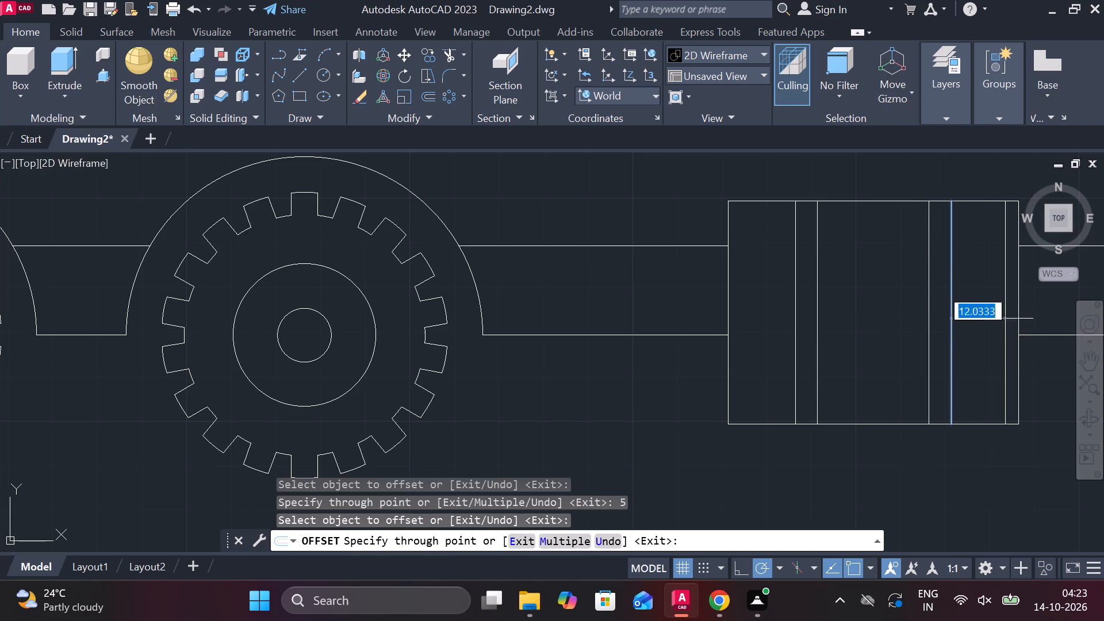
key("Escape")
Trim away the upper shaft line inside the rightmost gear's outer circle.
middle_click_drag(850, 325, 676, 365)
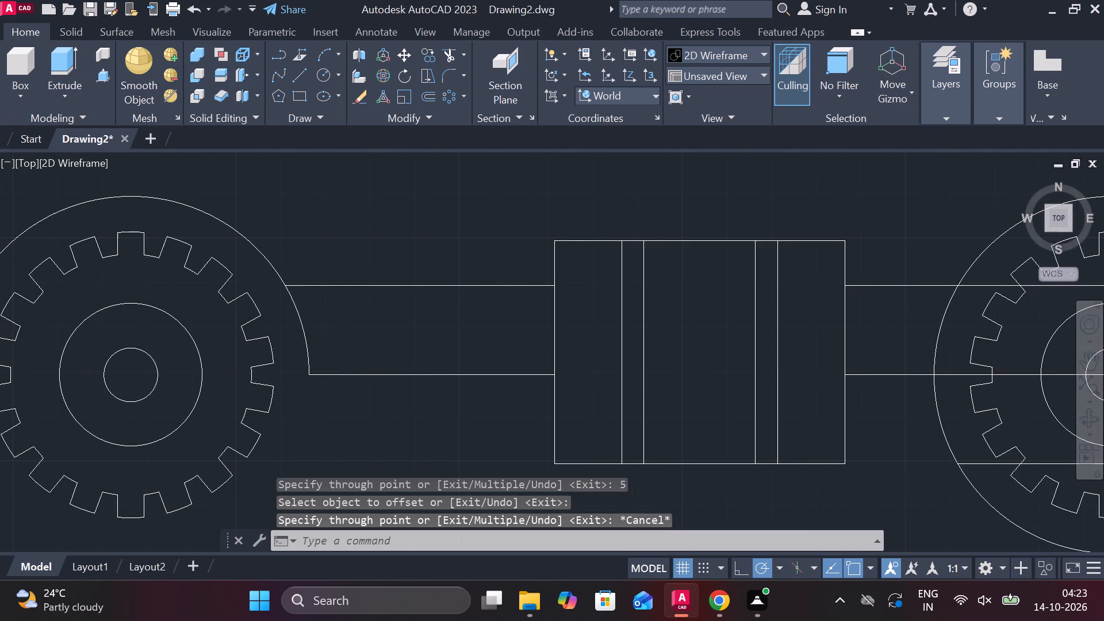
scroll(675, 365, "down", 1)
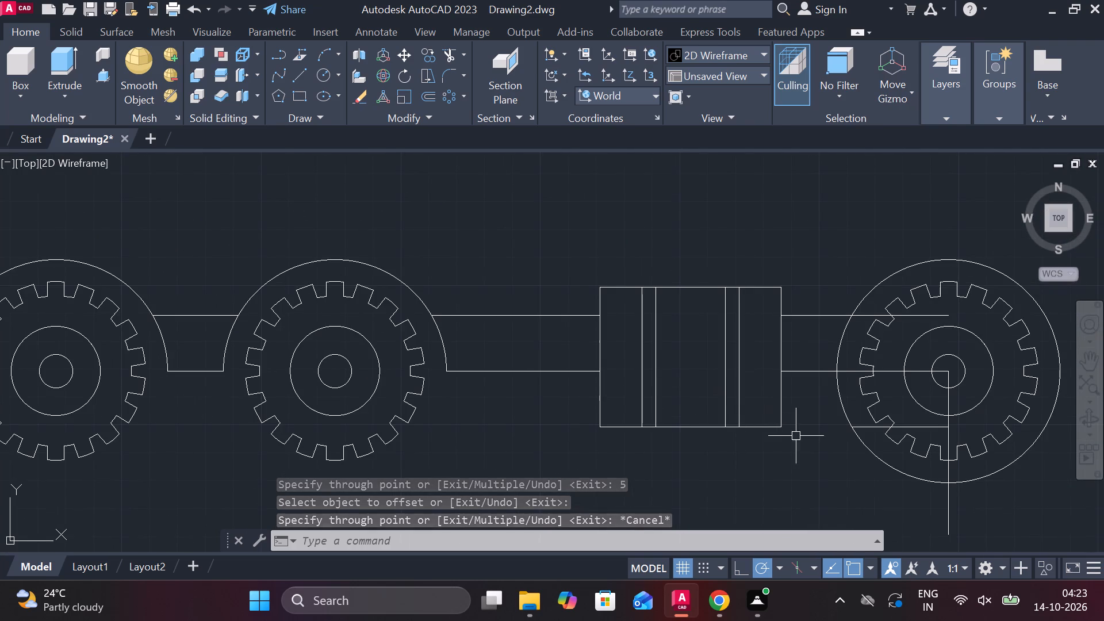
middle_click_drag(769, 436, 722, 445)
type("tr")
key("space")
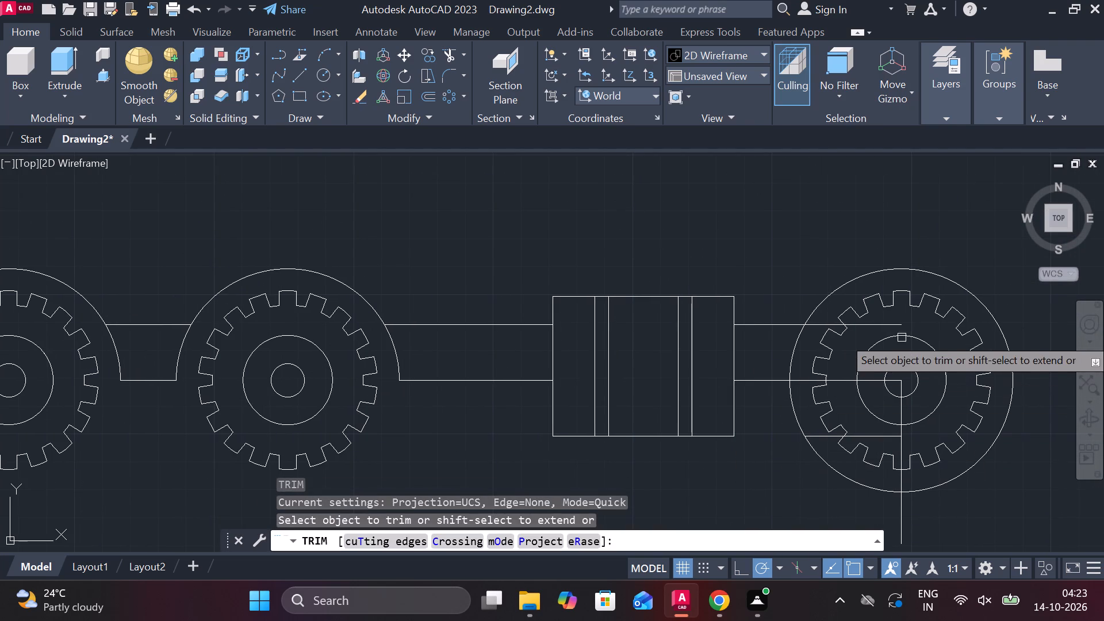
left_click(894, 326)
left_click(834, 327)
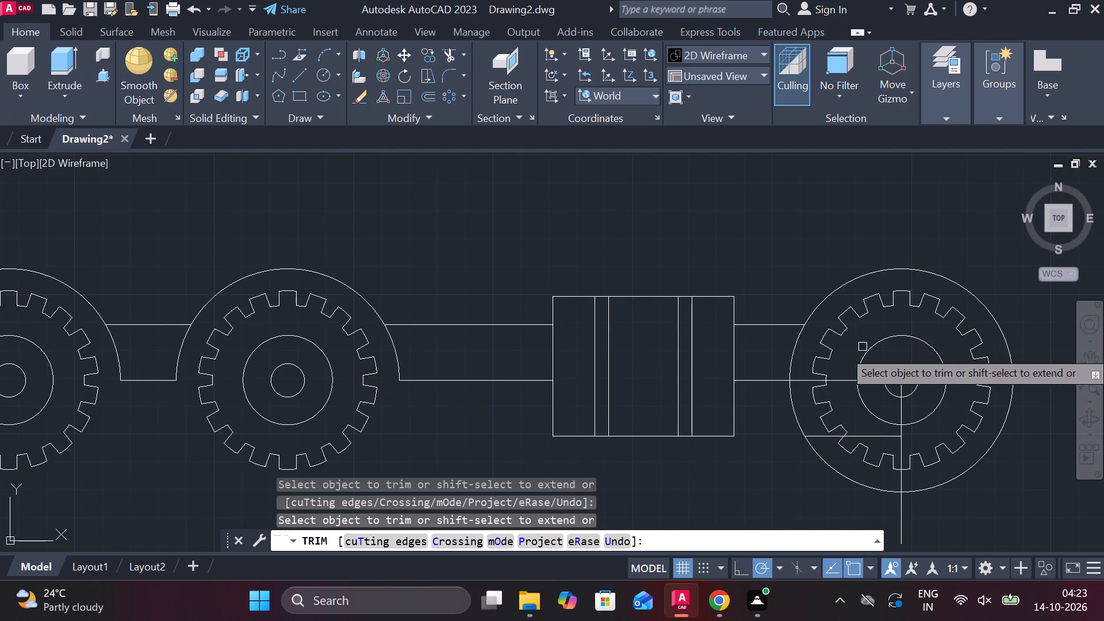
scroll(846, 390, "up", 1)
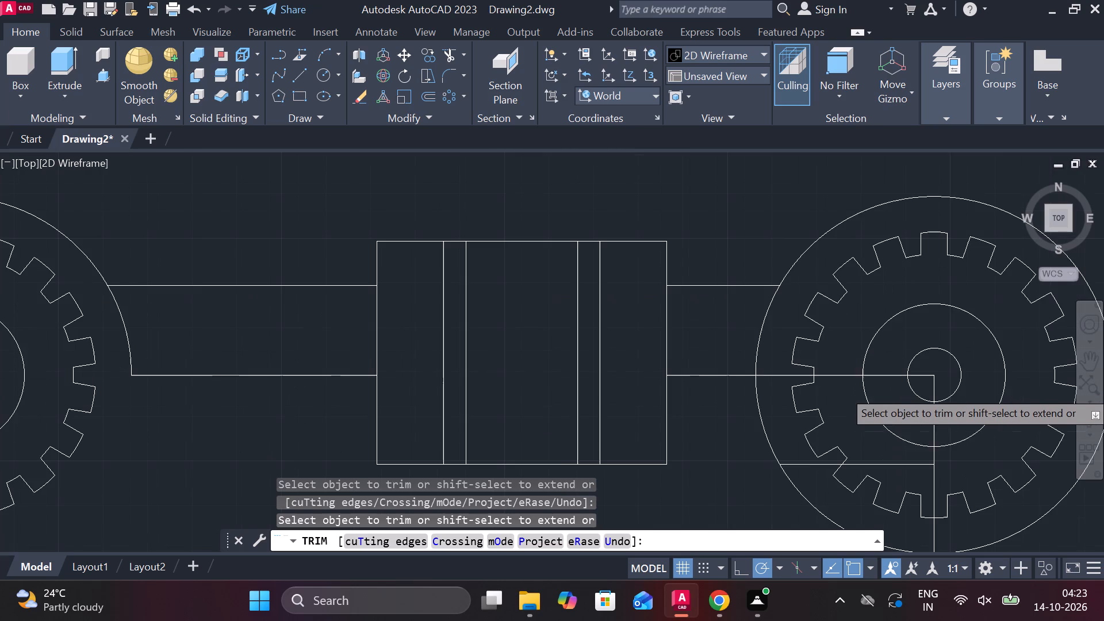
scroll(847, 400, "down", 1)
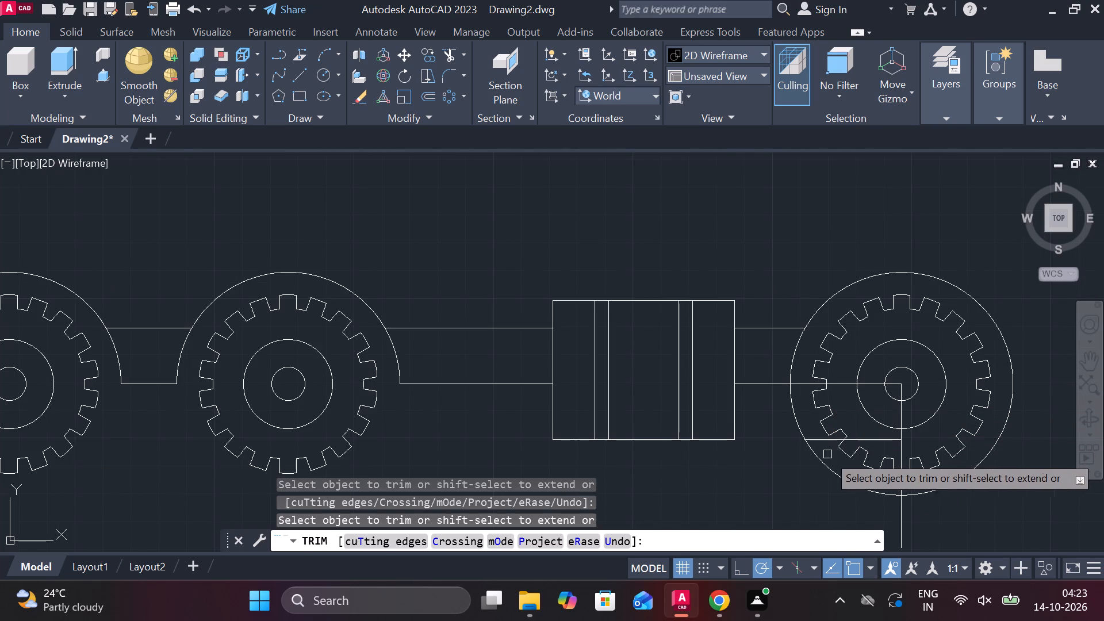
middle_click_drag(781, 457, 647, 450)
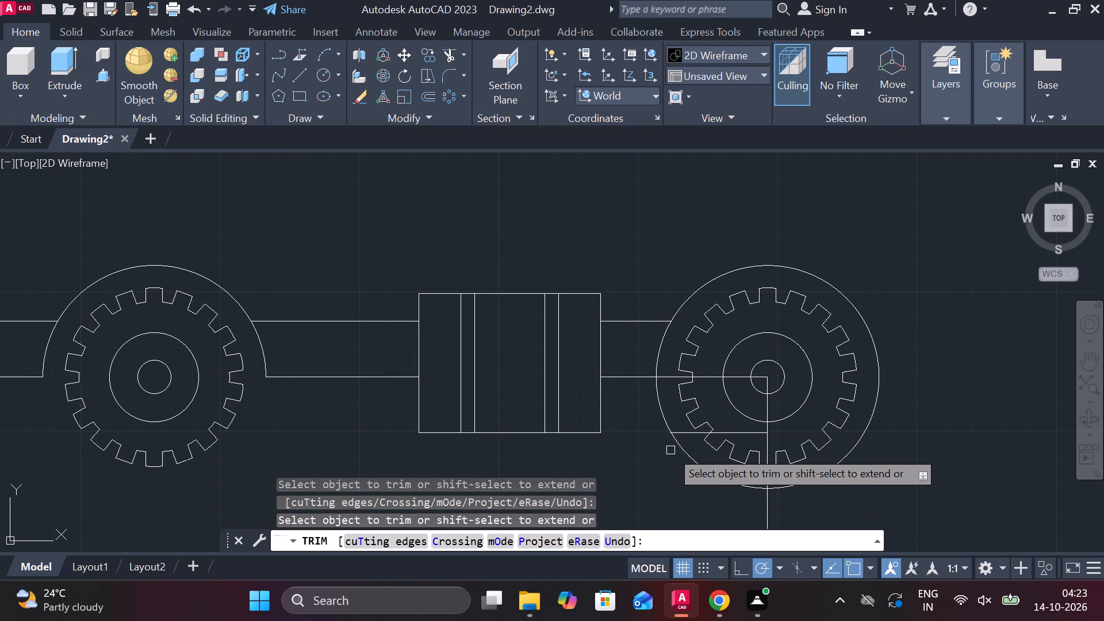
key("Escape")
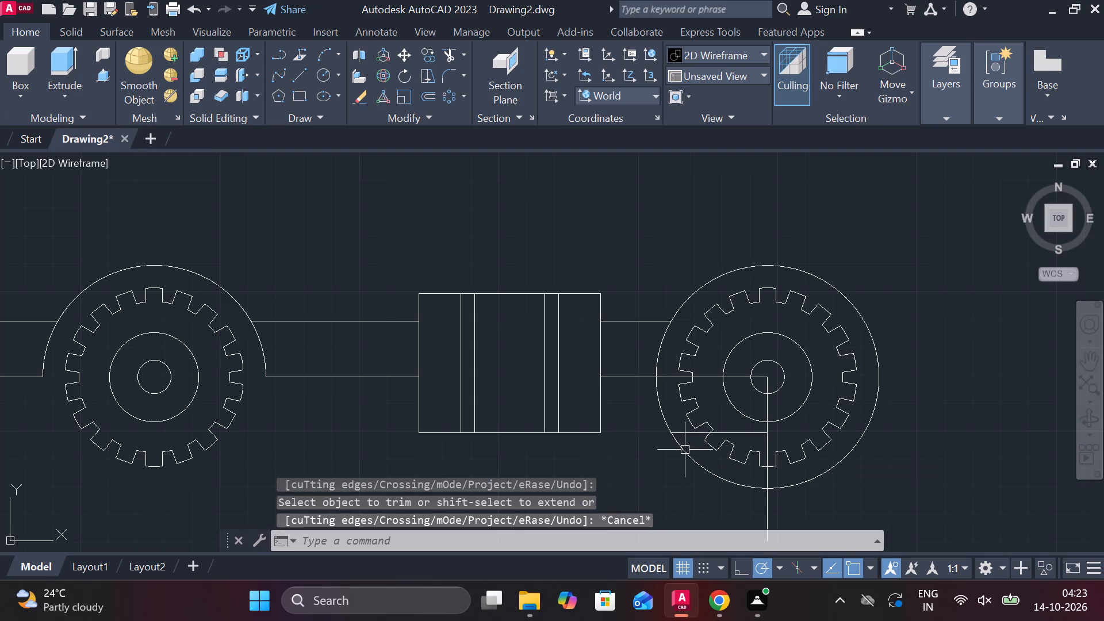
Draw a horizontal line outward from the rightmost gear's outer circle at centre height, on the side away from the box.
key("l")
key("Return")
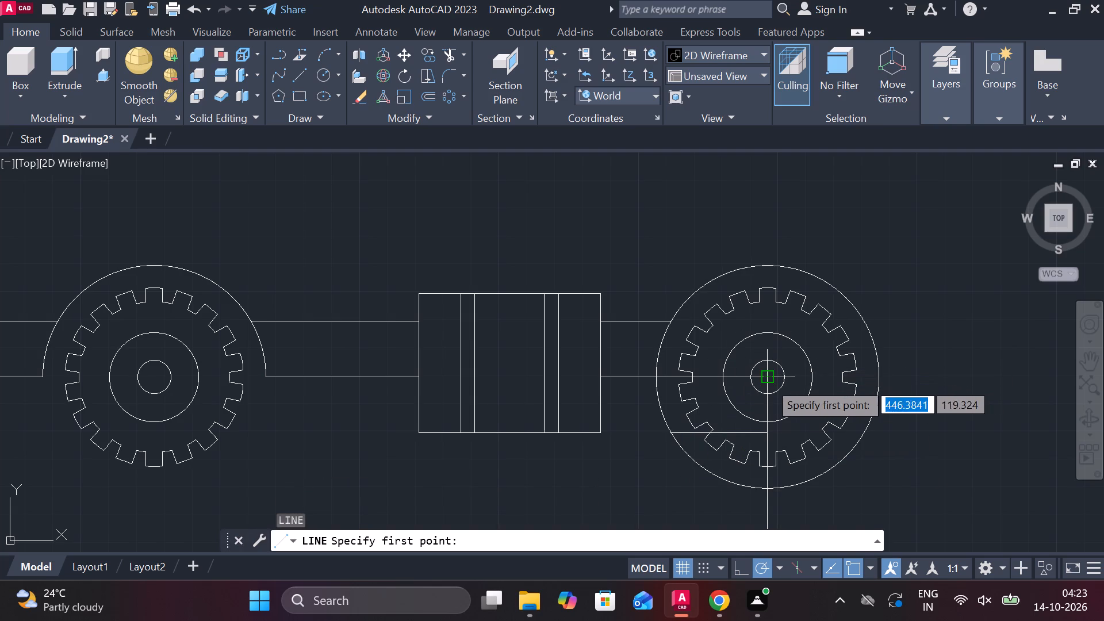
double_click(883, 381)
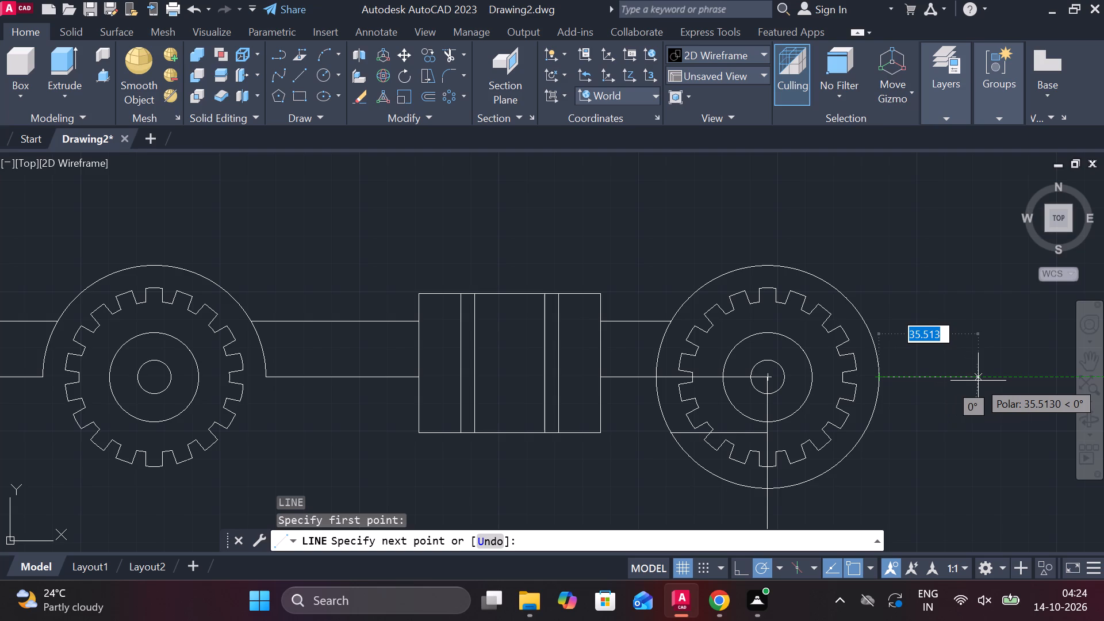
left_click(991, 377)
key("Escape")
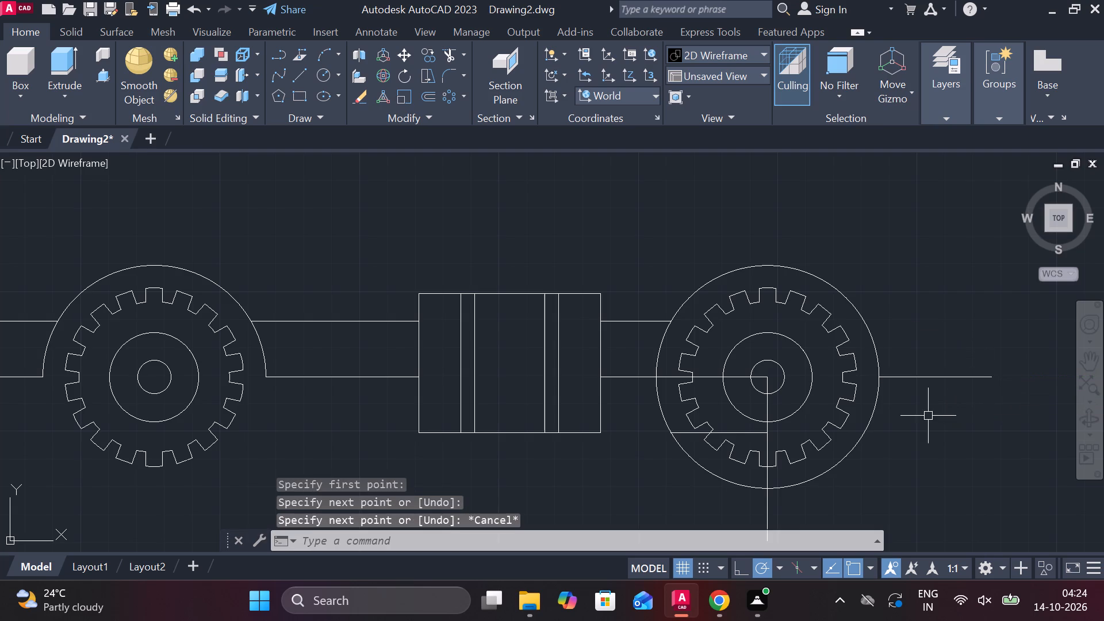
Offset the rightmost gear's vertical centre line 65 away from the box, and offset that copy 15 further.
middle_click_drag(920, 416, 873, 367)
left_click(715, 470)
left_click(730, 470)
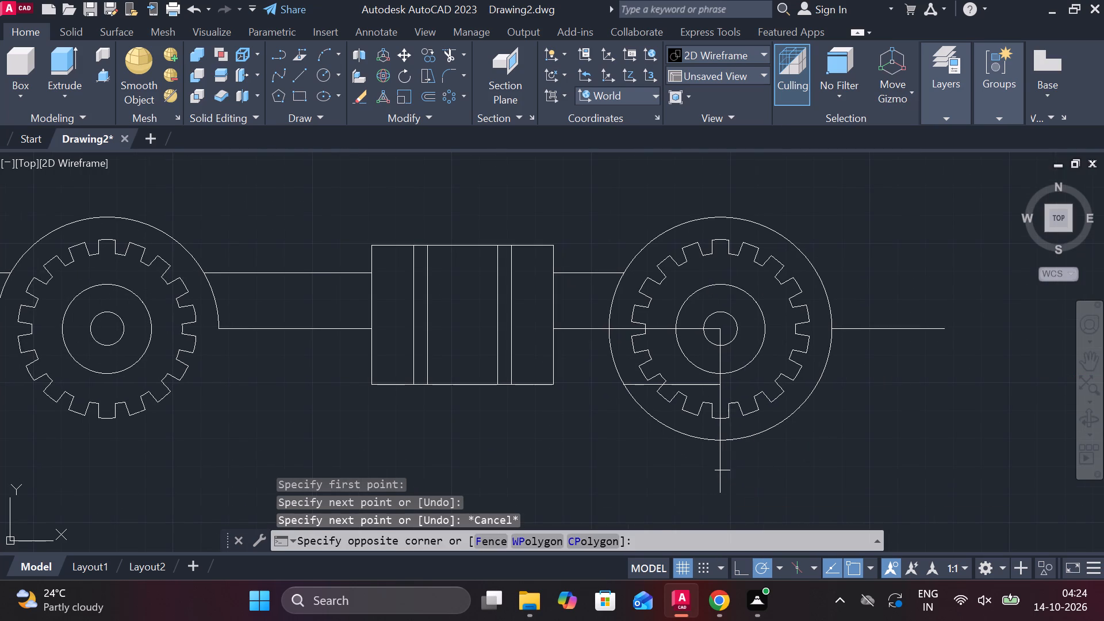
left_click(718, 465)
key("o")
key("Return")
key("Return")
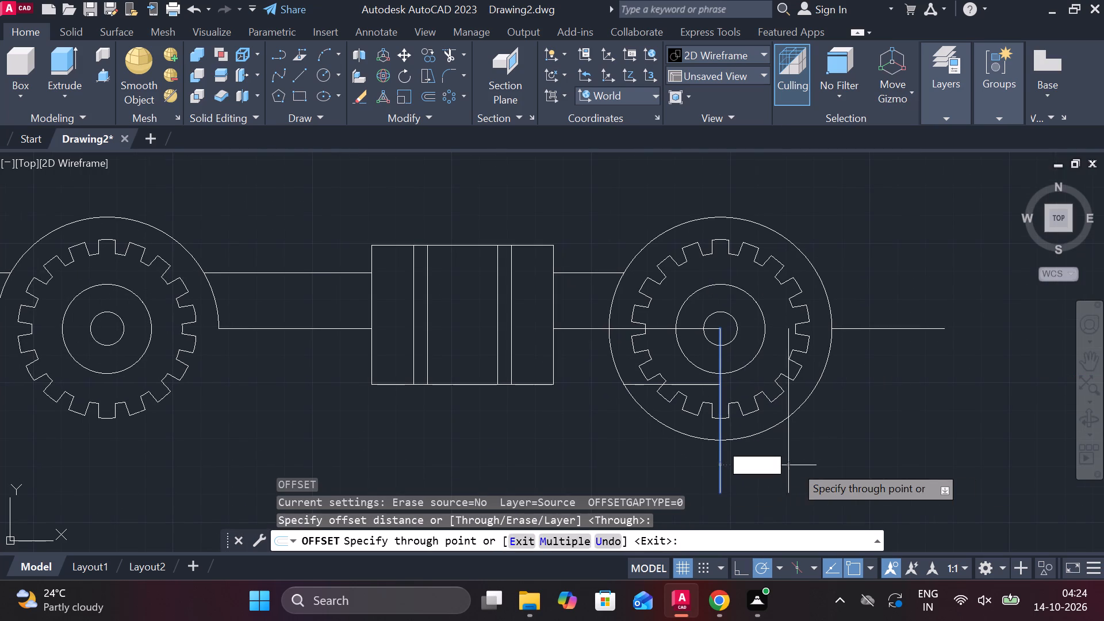
type("65")
key("space")
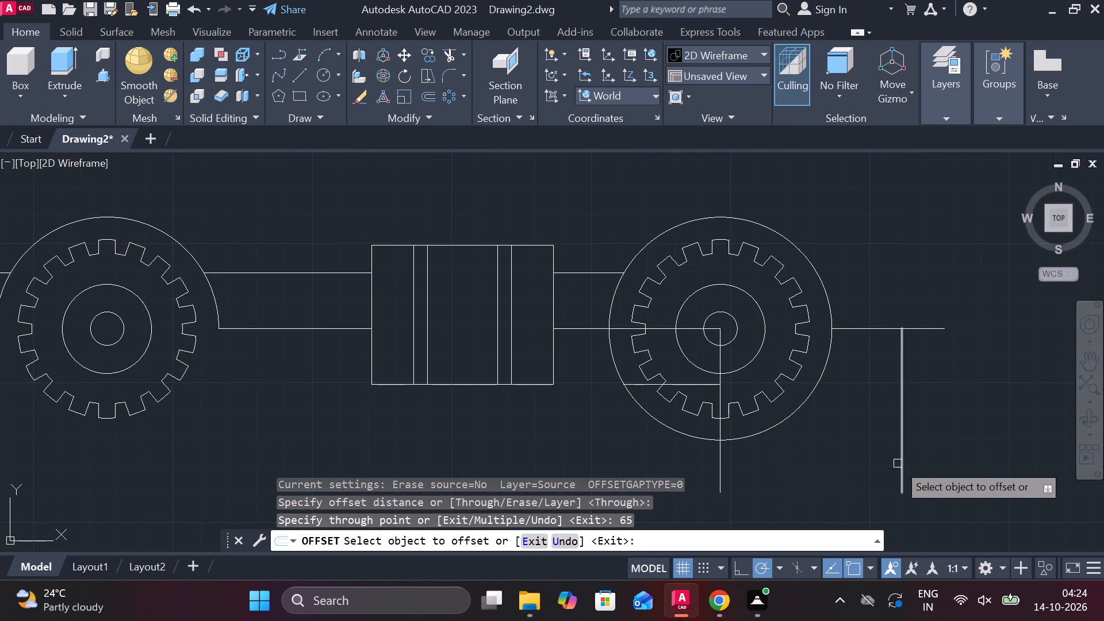
left_click(900, 396)
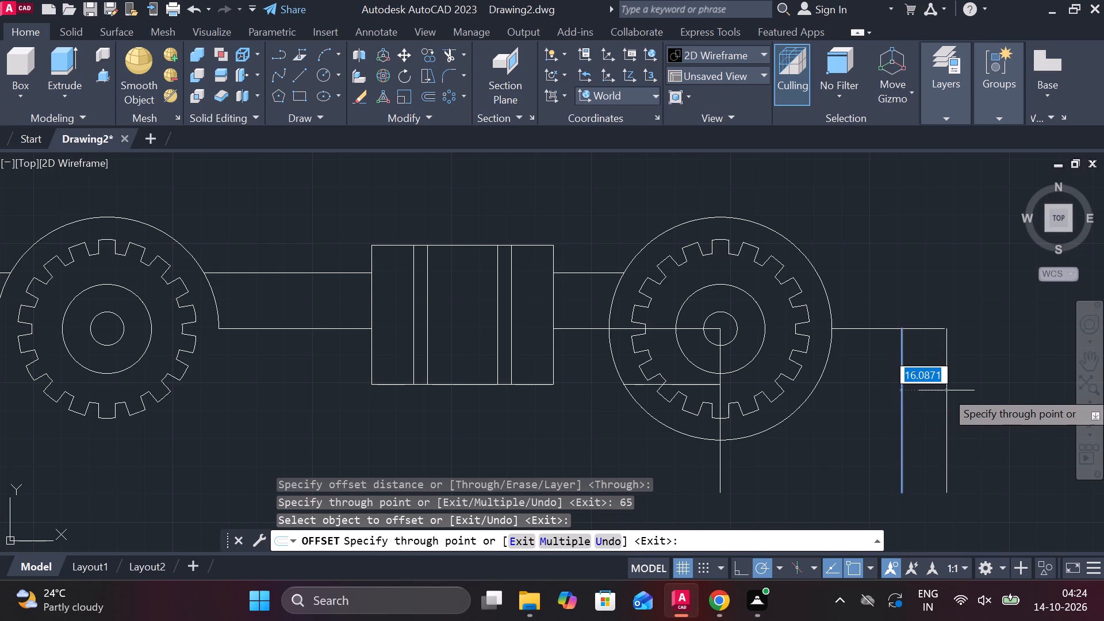
type("15")
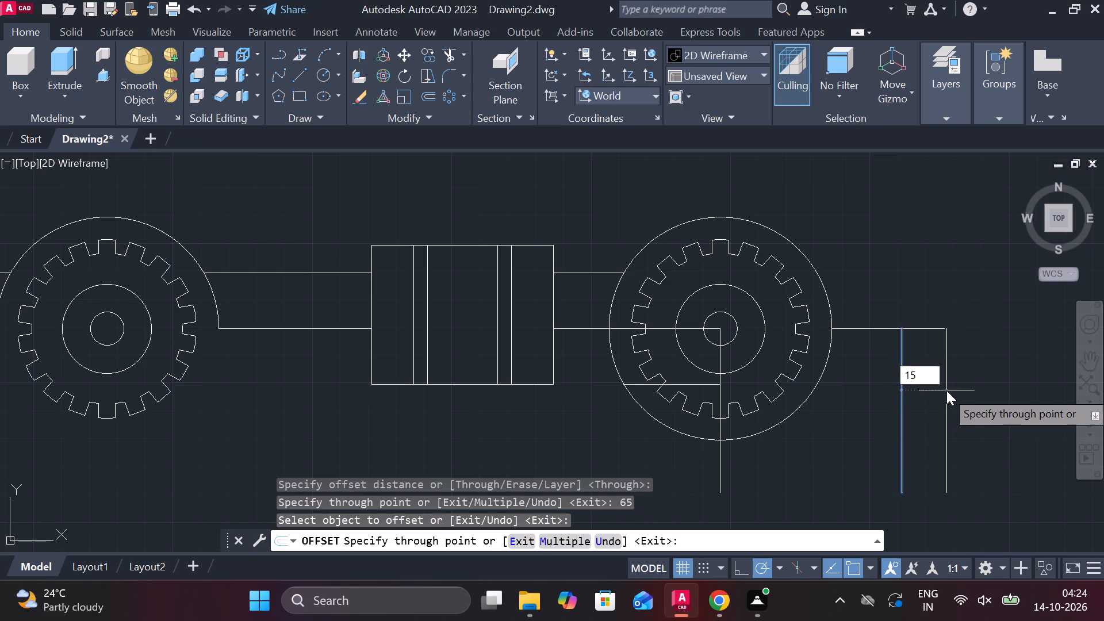
key("space")
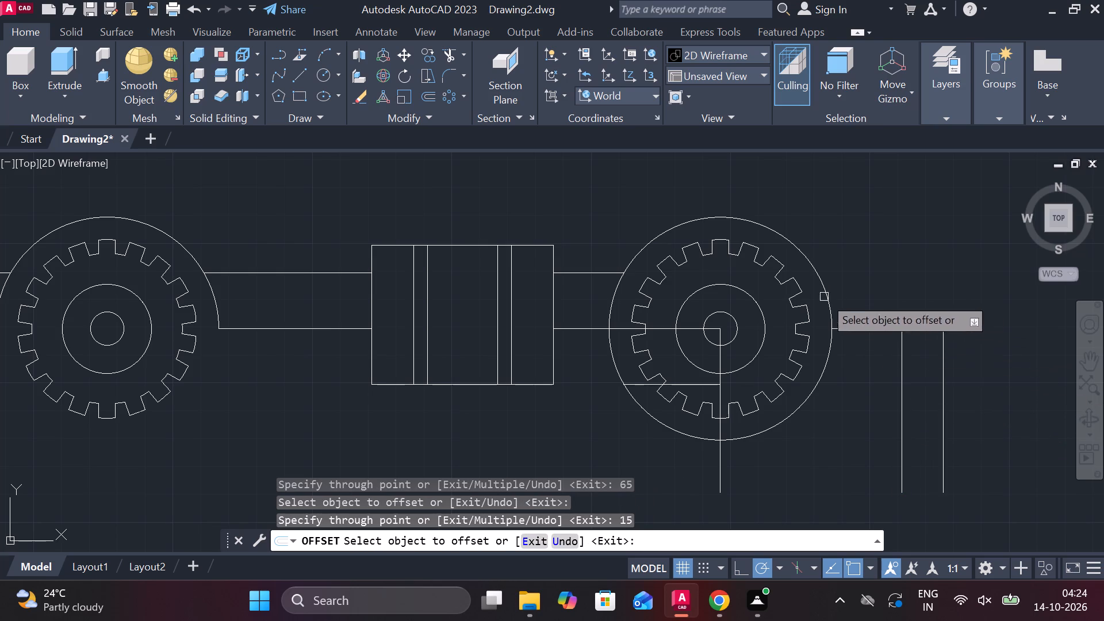
key("Escape")
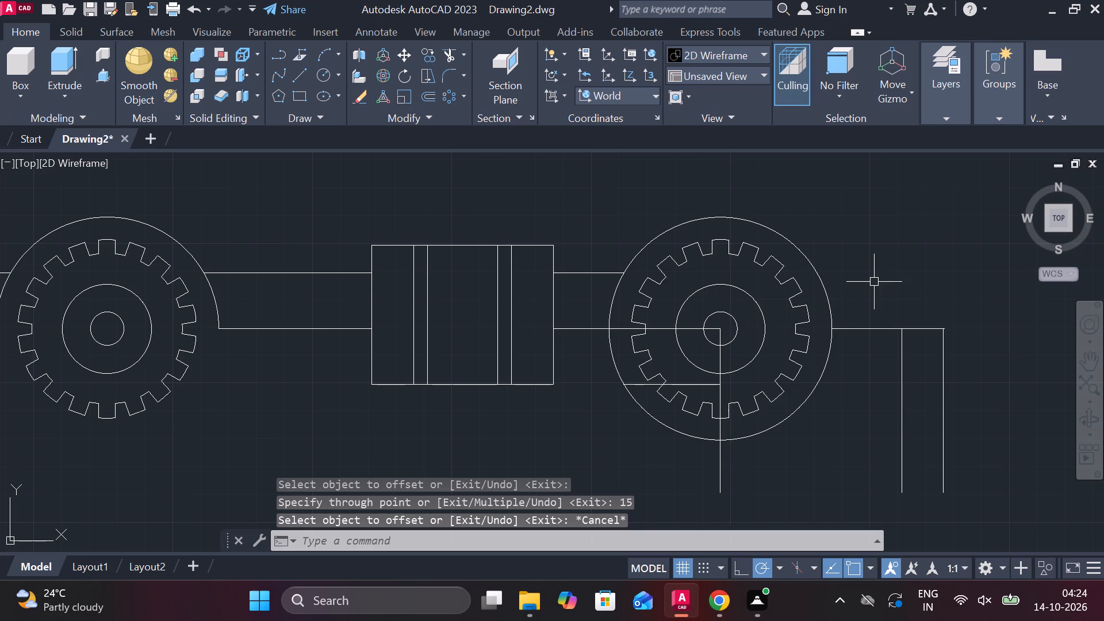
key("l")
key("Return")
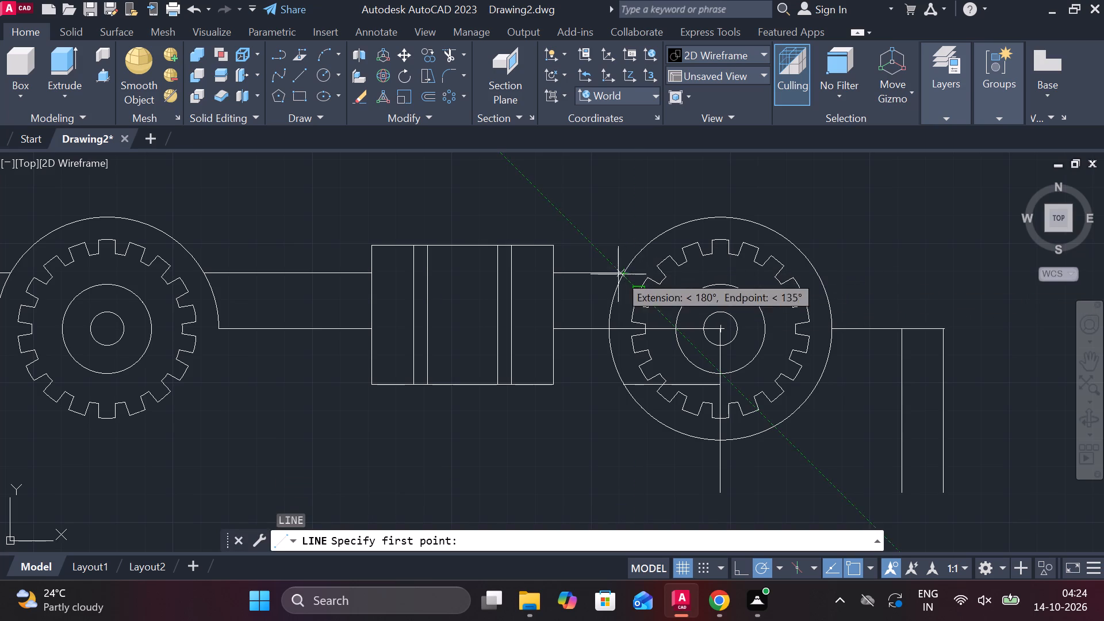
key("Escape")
Extend the upper shaft line from the box across the rightmost gear to the far side of its outer circle.
type("ex")
key("space")
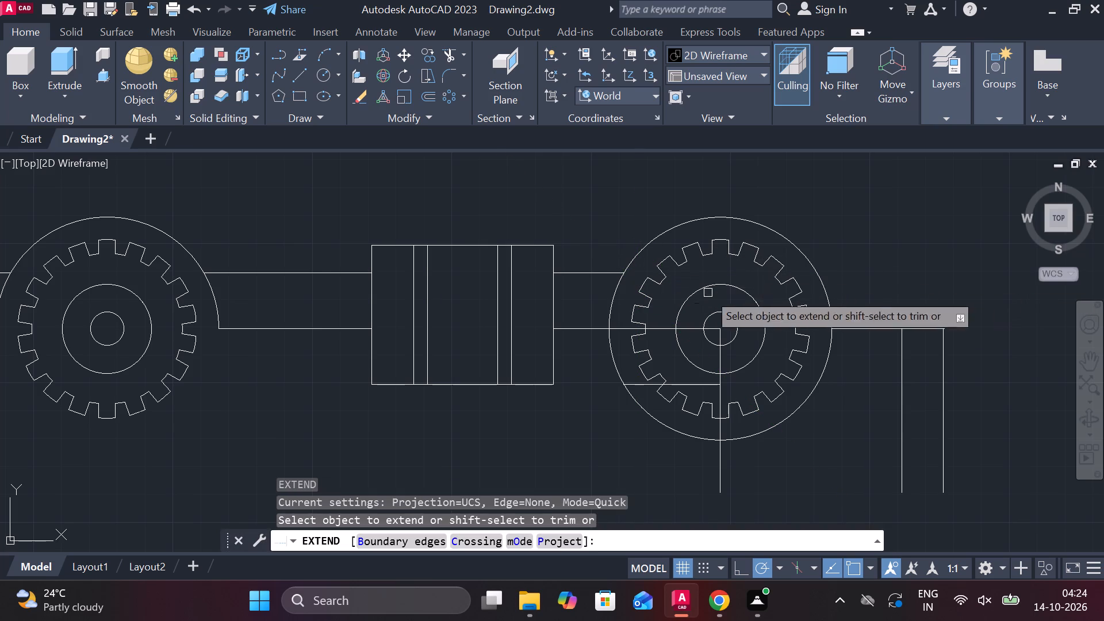
left_click(605, 273)
left_click(642, 274)
left_click(704, 276)
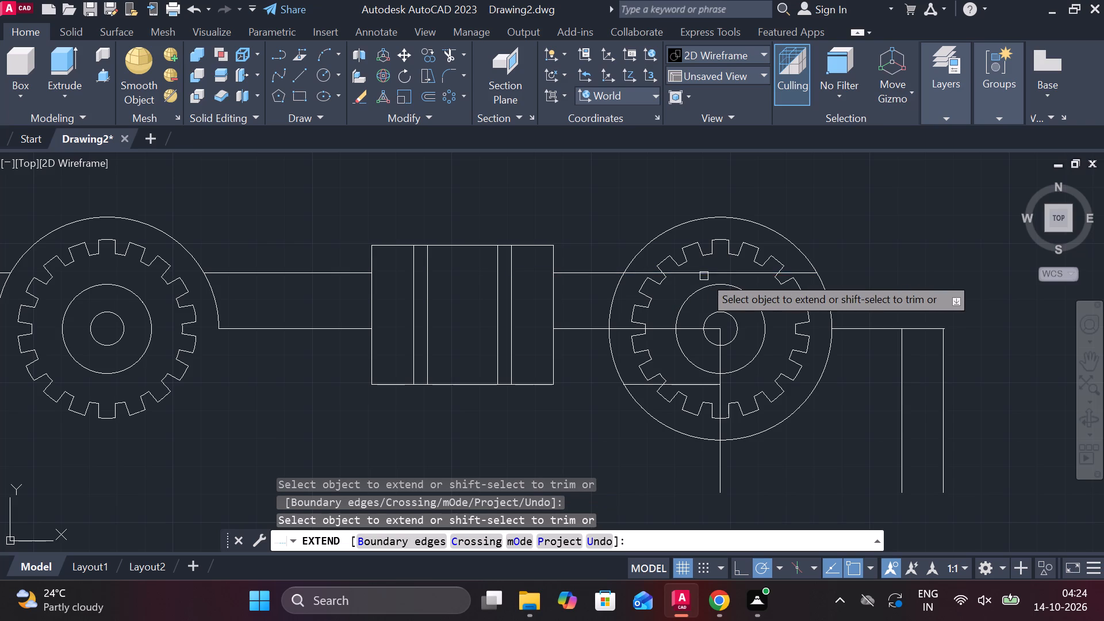
key("Escape")
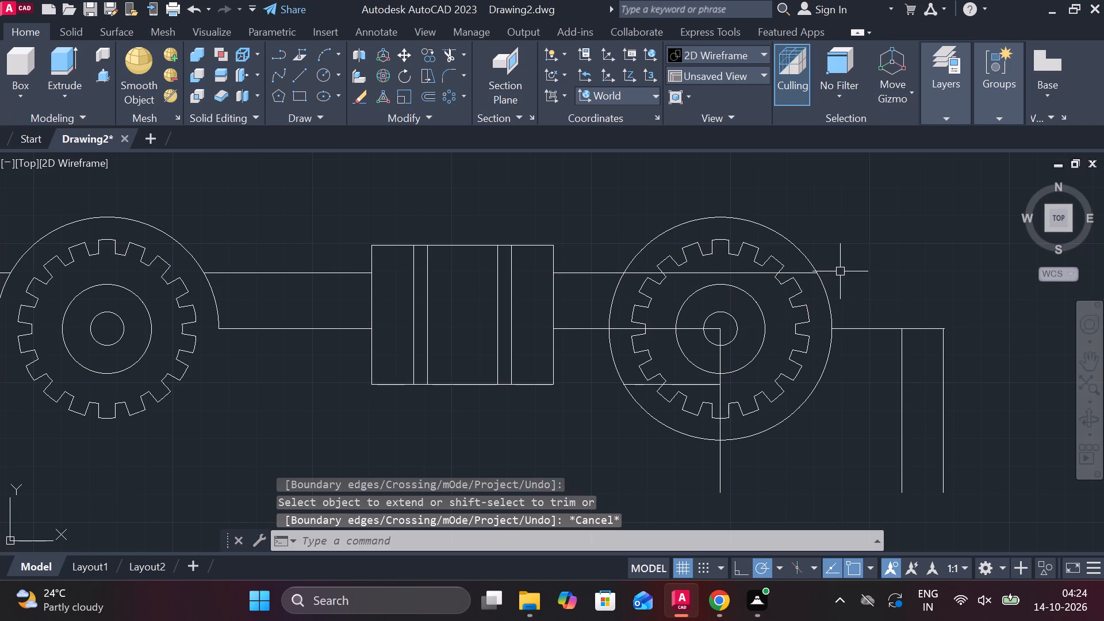
Draw a horizontal line about 57 long continuing the upper shaft line outward from the rightmost gear's outer circle.
key("l")
key("Return")
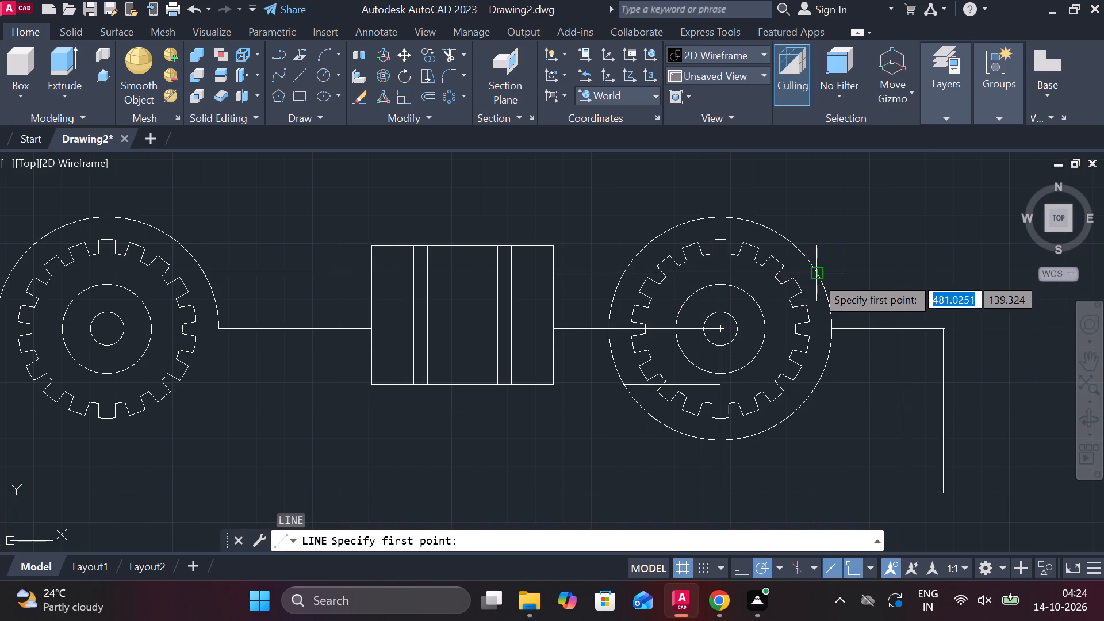
left_click(816, 277)
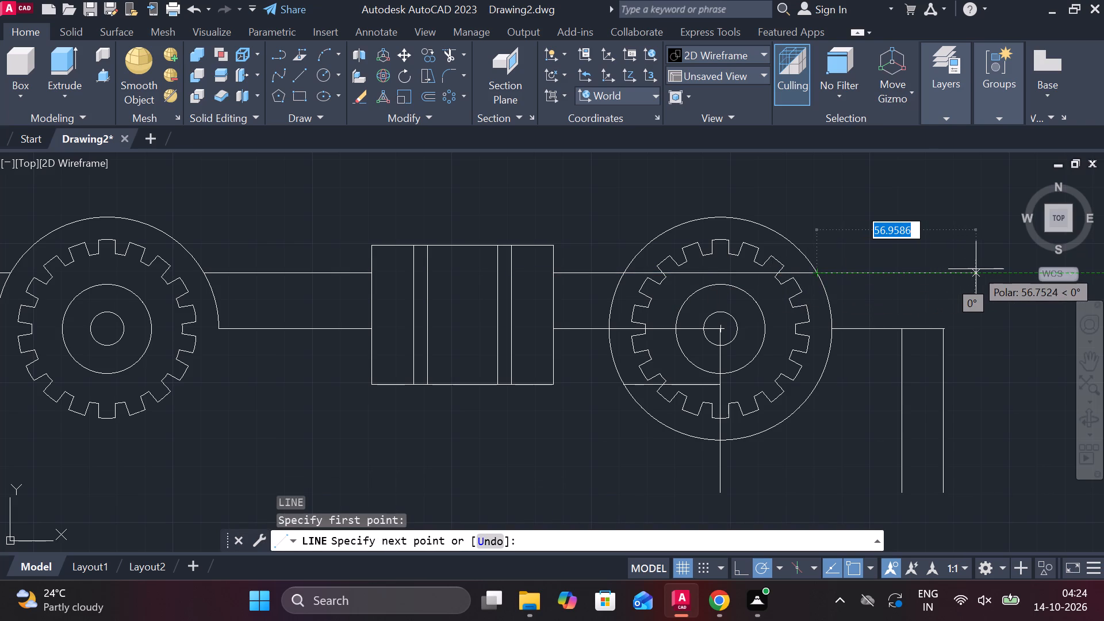
left_click(976, 269)
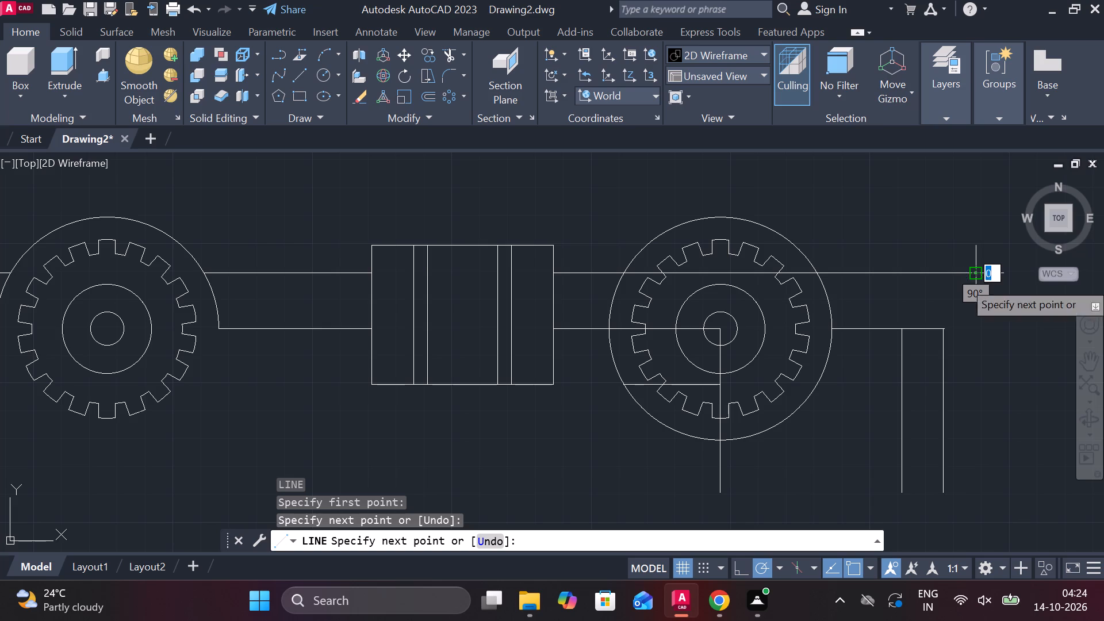
key("Escape")
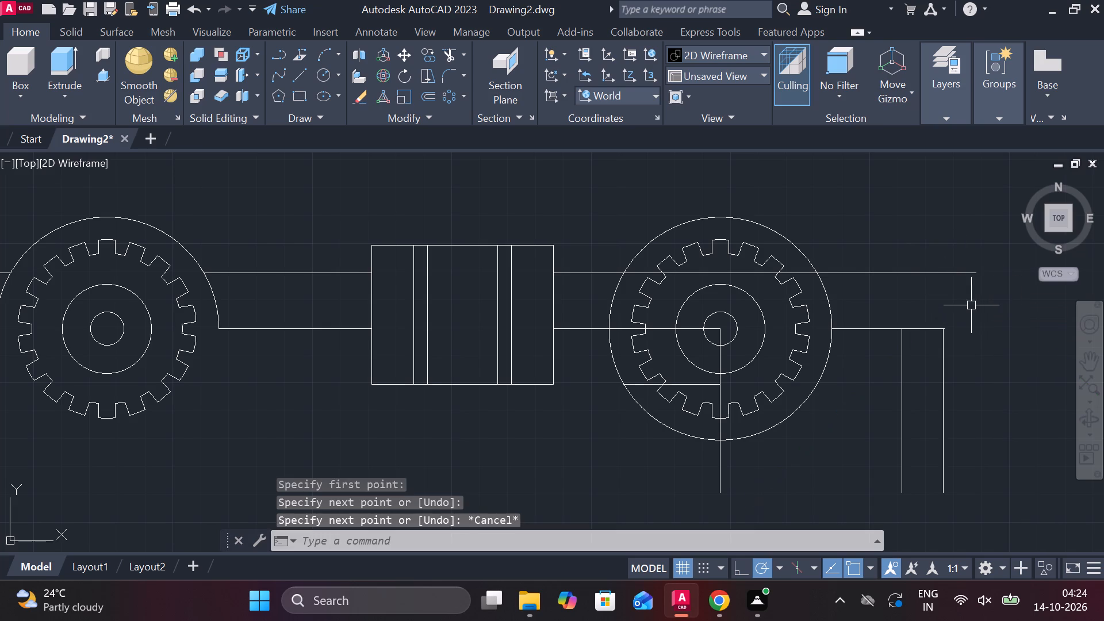
Erase the five upper shaft line segments running between and beyond the gears and the box.
scroll(936, 305, "down", 2)
scroll(698, 351, "up", 1)
key("Escape")
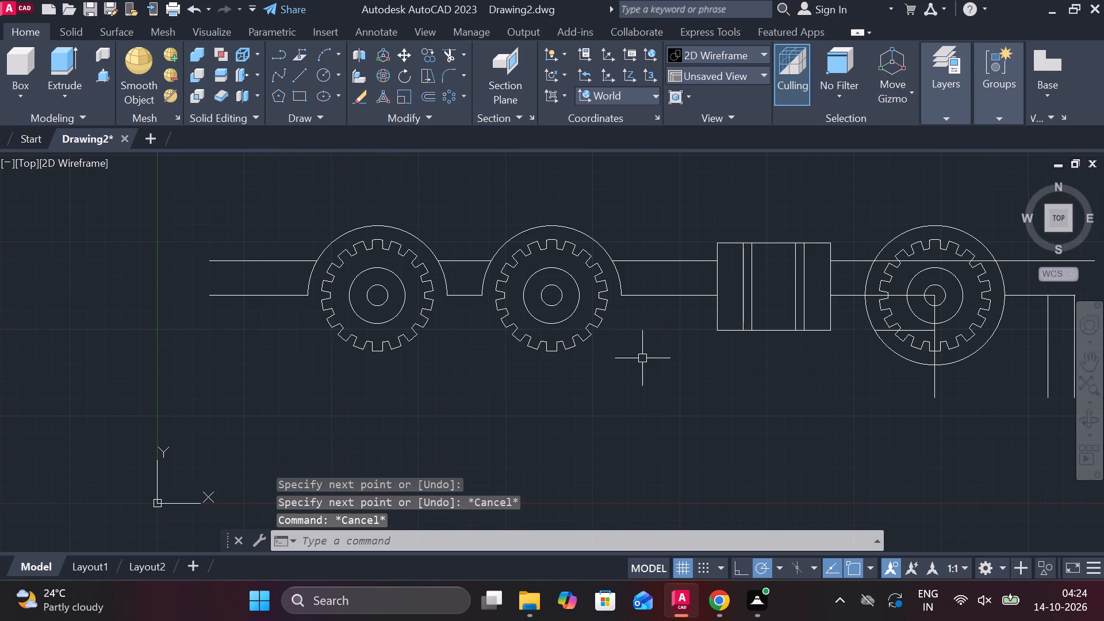
left_click(281, 262)
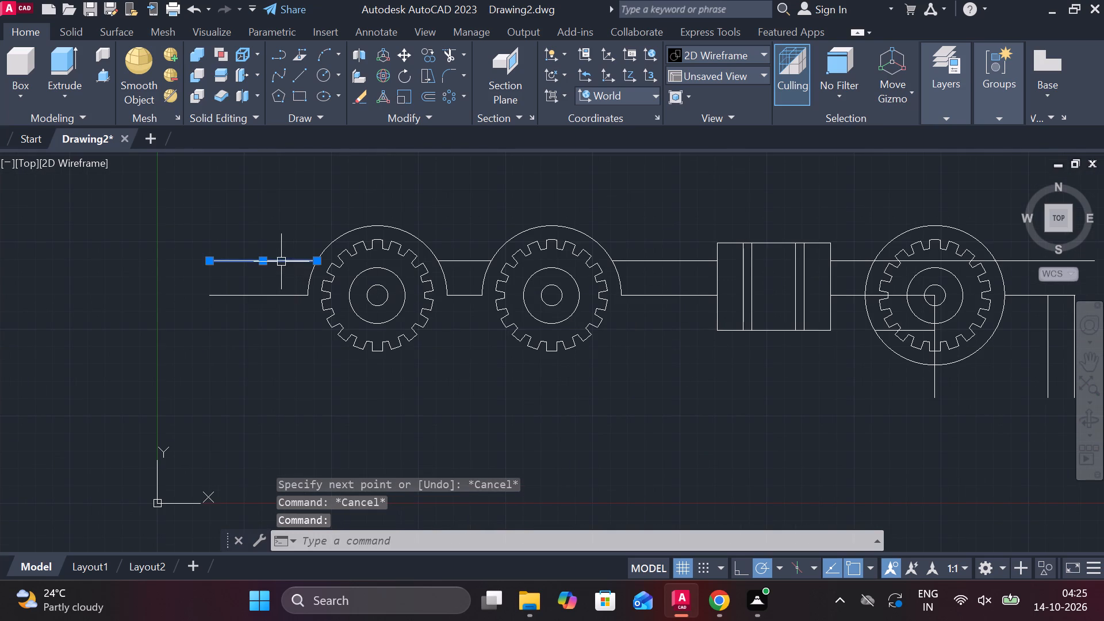
left_click(460, 264)
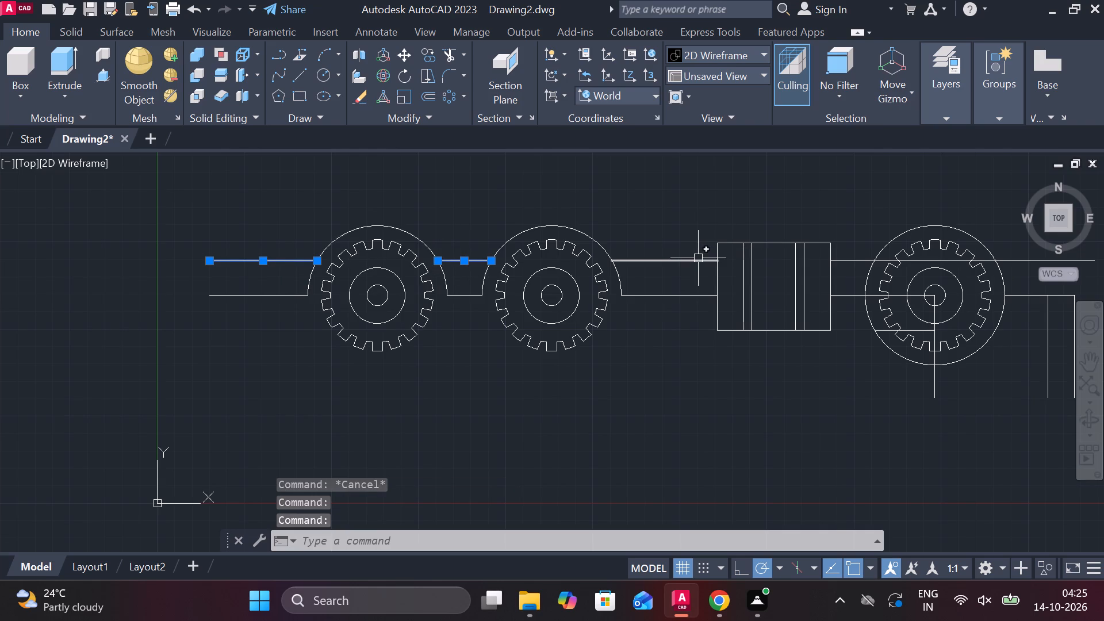
left_click(697, 258)
middle_click_drag(804, 423, 690, 459)
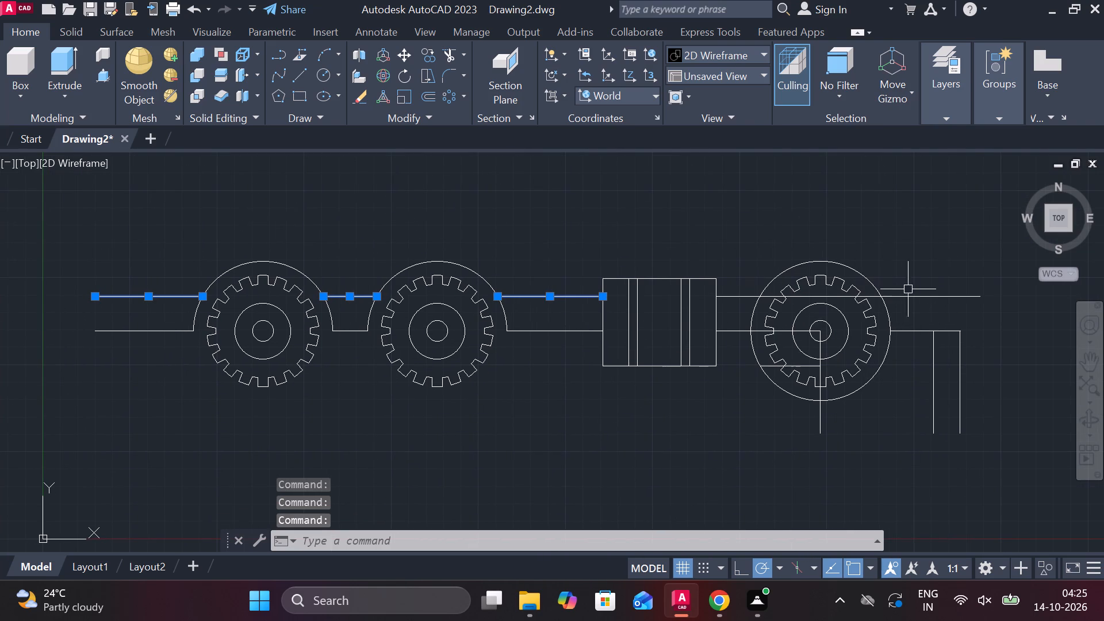
left_click(918, 295)
left_click(832, 298)
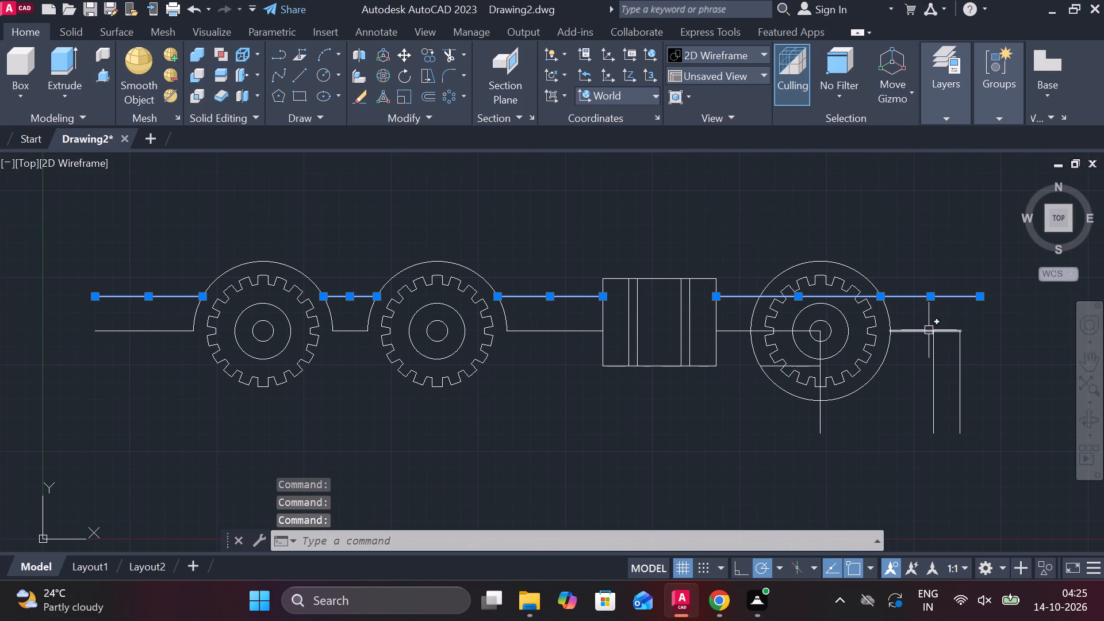
type("e")
key("space")
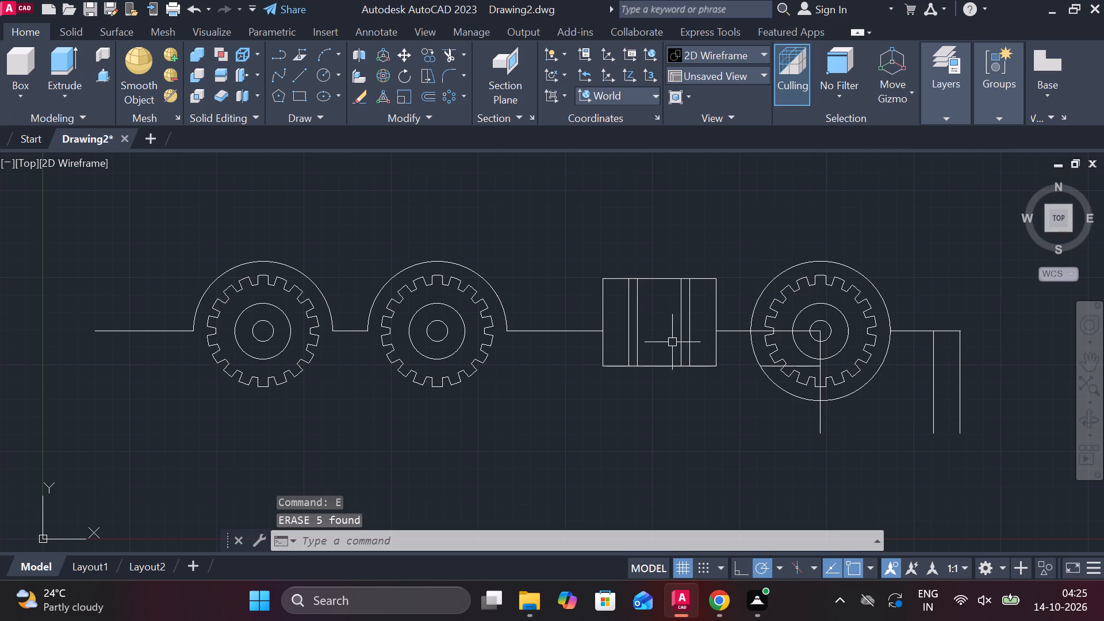
Offset the centre-height line between the middle gear and the box 30 upward, and extend the copy to the middle gear's housing arc.
left_click(549, 333)
key("o")
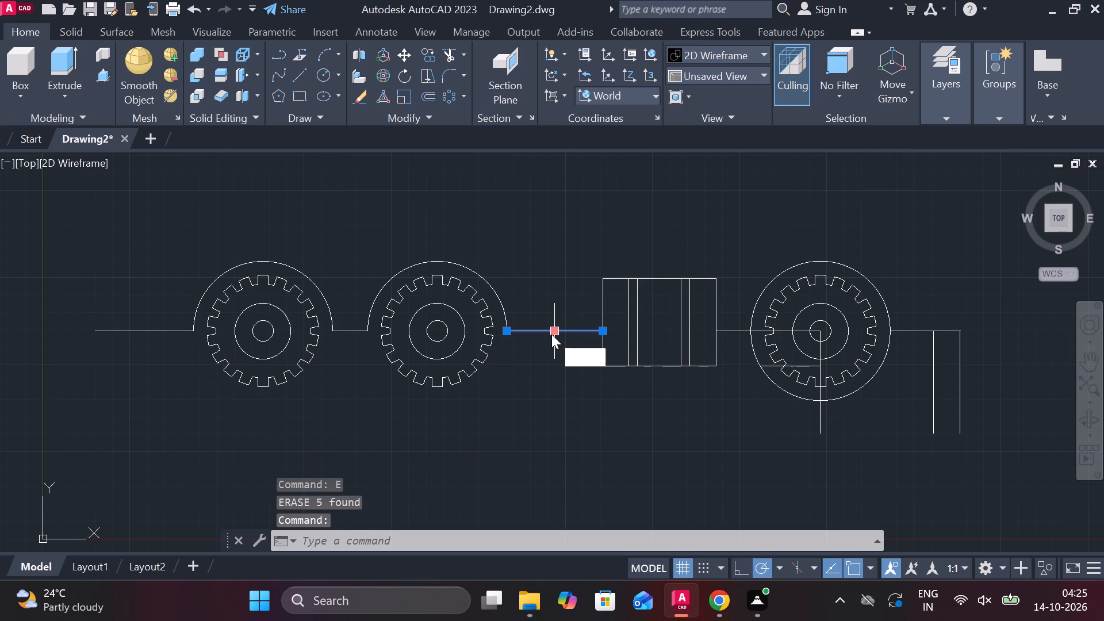
key("Return")
key("Return")
type("30")
key("Return")
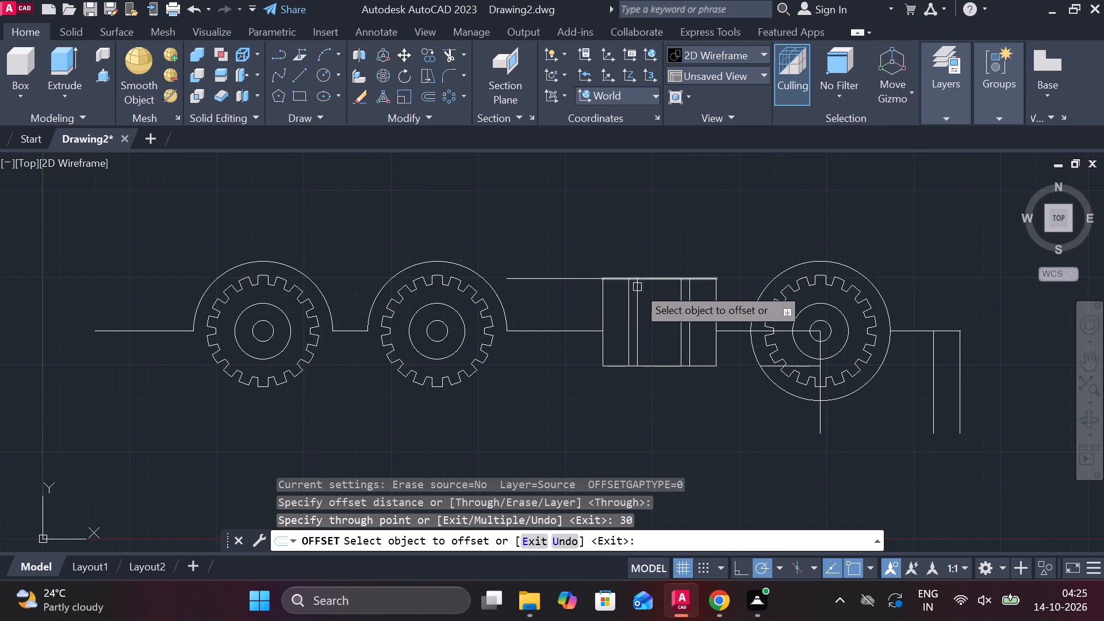
left_click(577, 332)
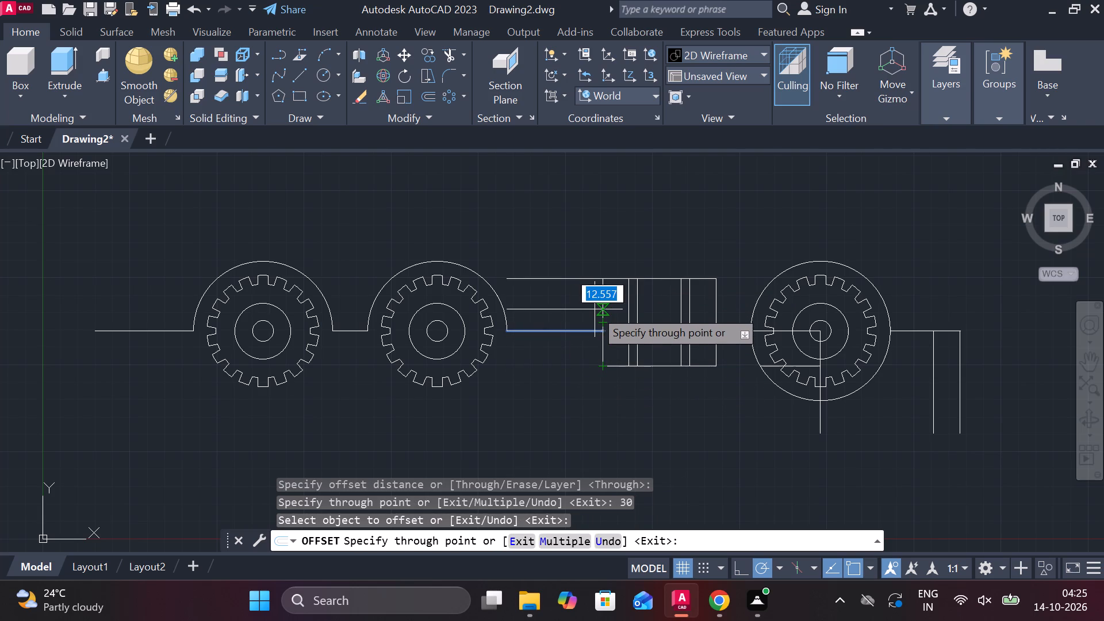
key("Escape")
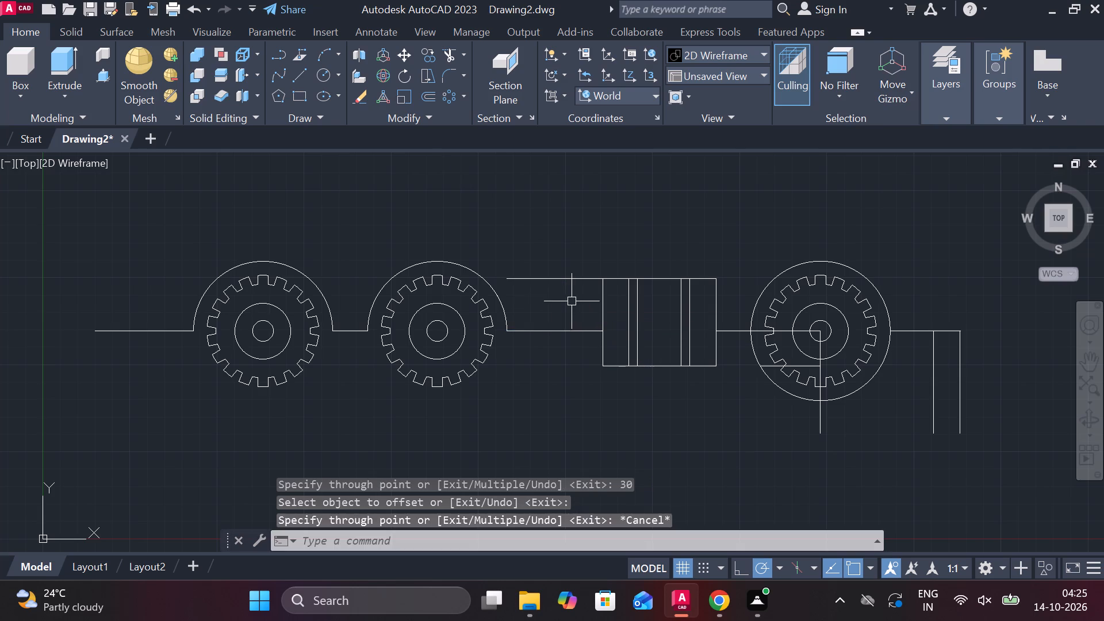
type("ex")
key("space")
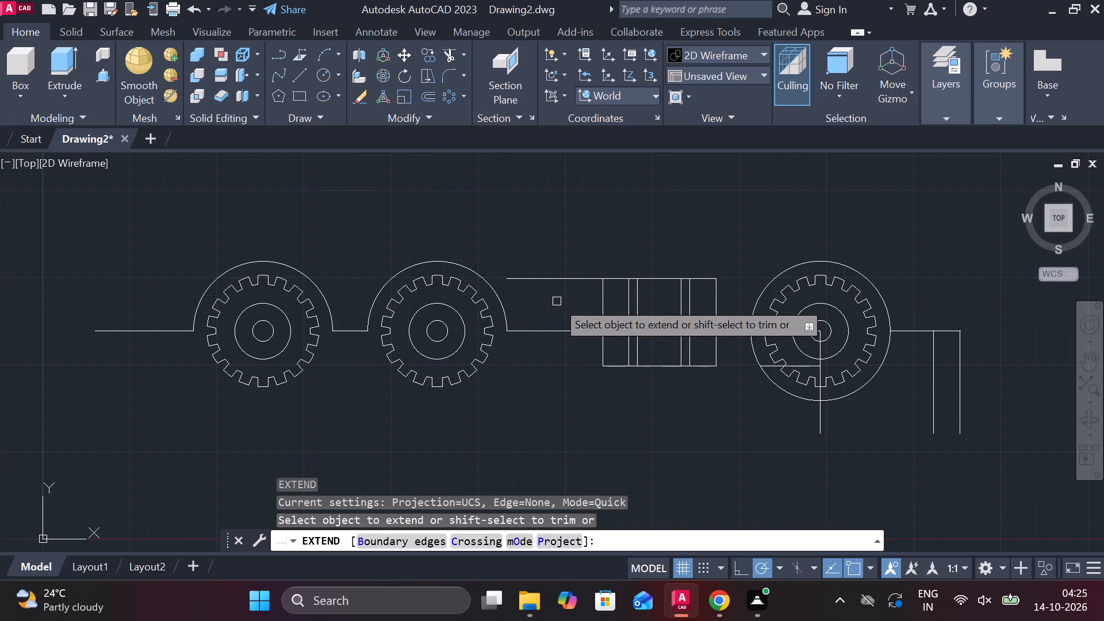
left_click(529, 280)
key("Escape")
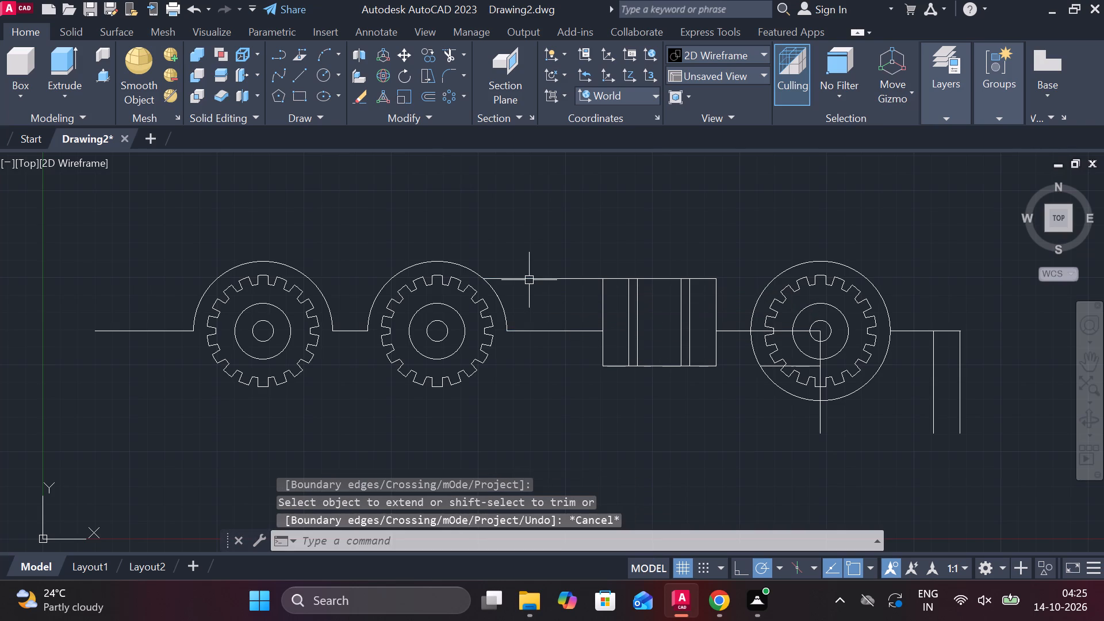
Offset the short centre-height line between the first two gears 30 upward, and extend both ends of the copy to the housing arcs.
key("o")
key("Return")
key("space")
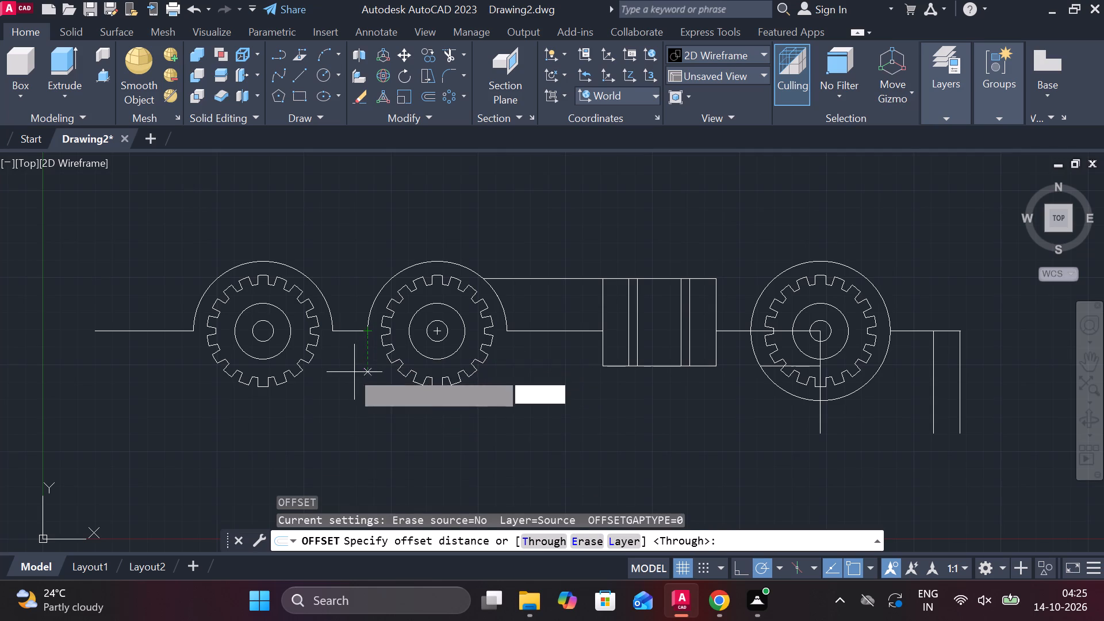
left_click(355, 331)
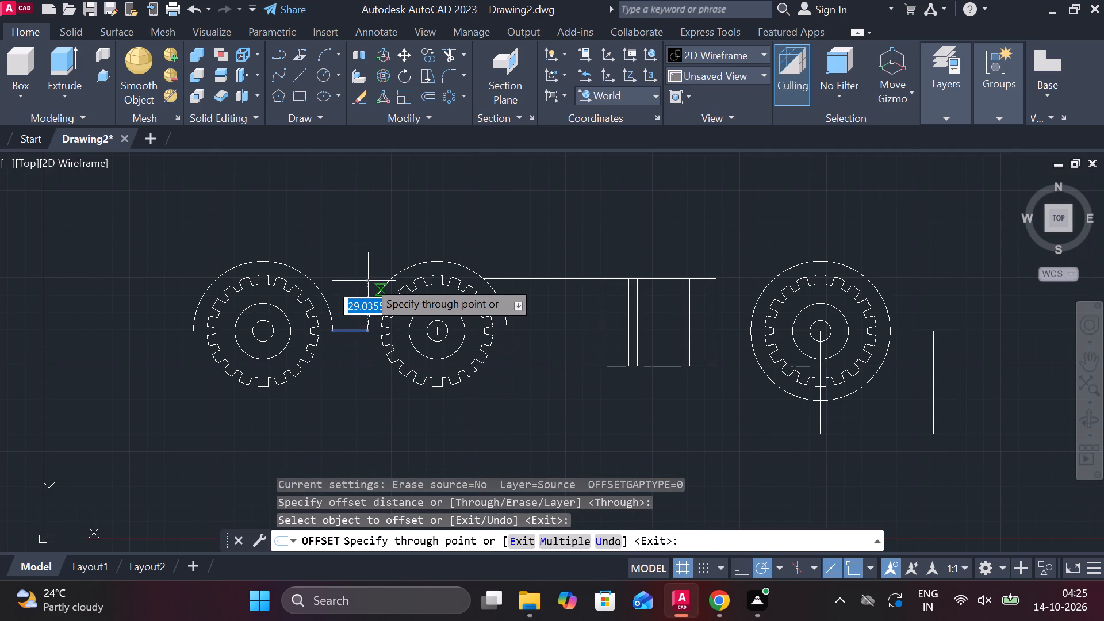
type("30")
key("Return")
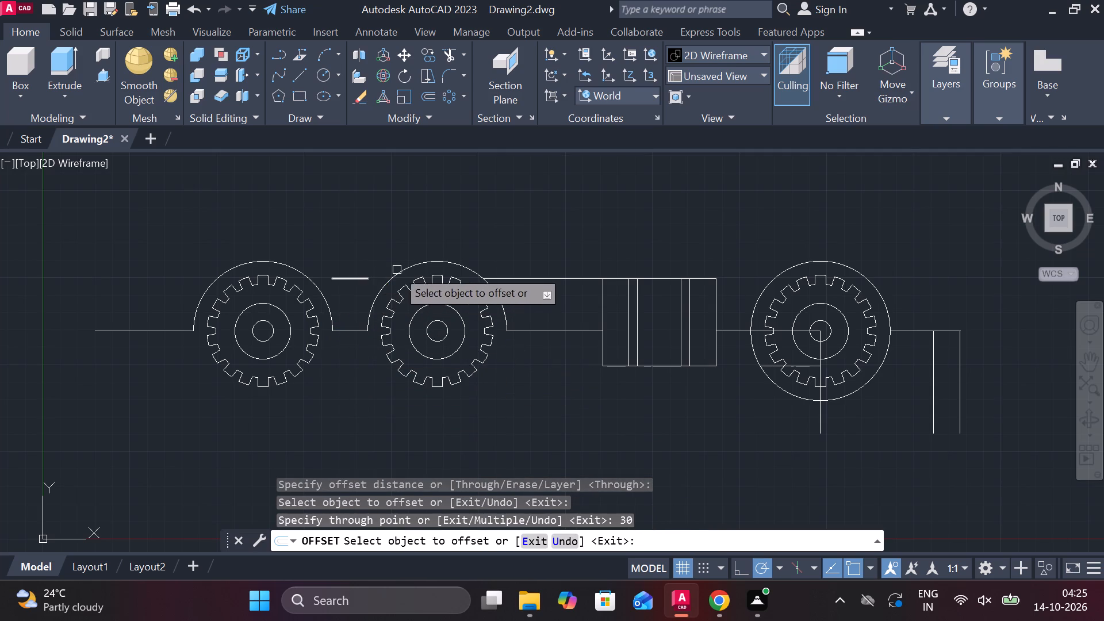
key("Escape")
type("ex")
key("space")
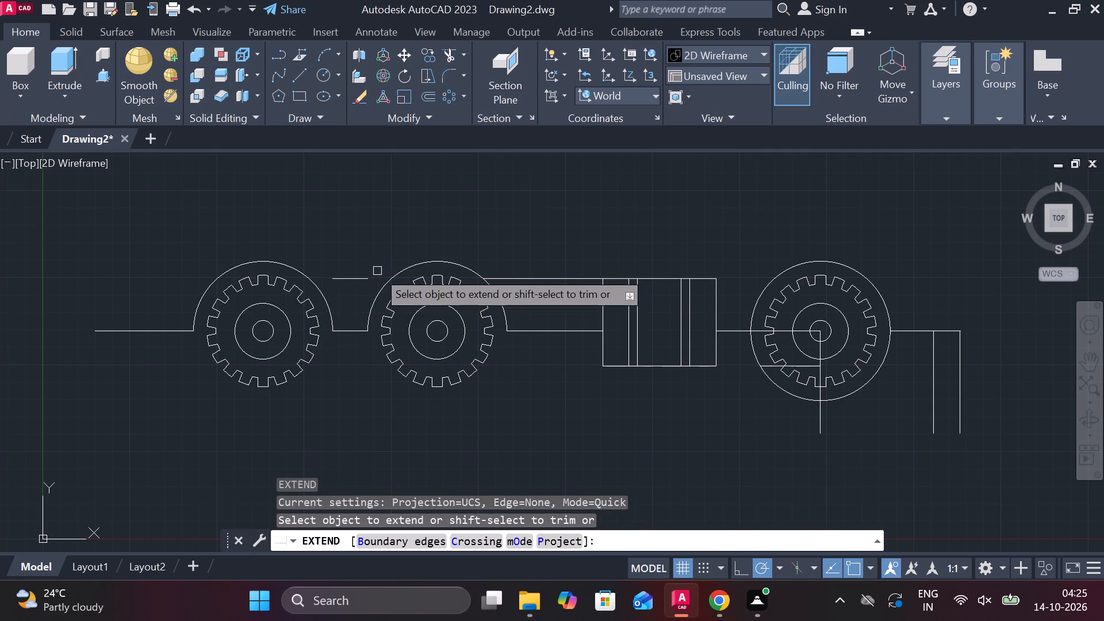
left_click(354, 282)
double_click(345, 278)
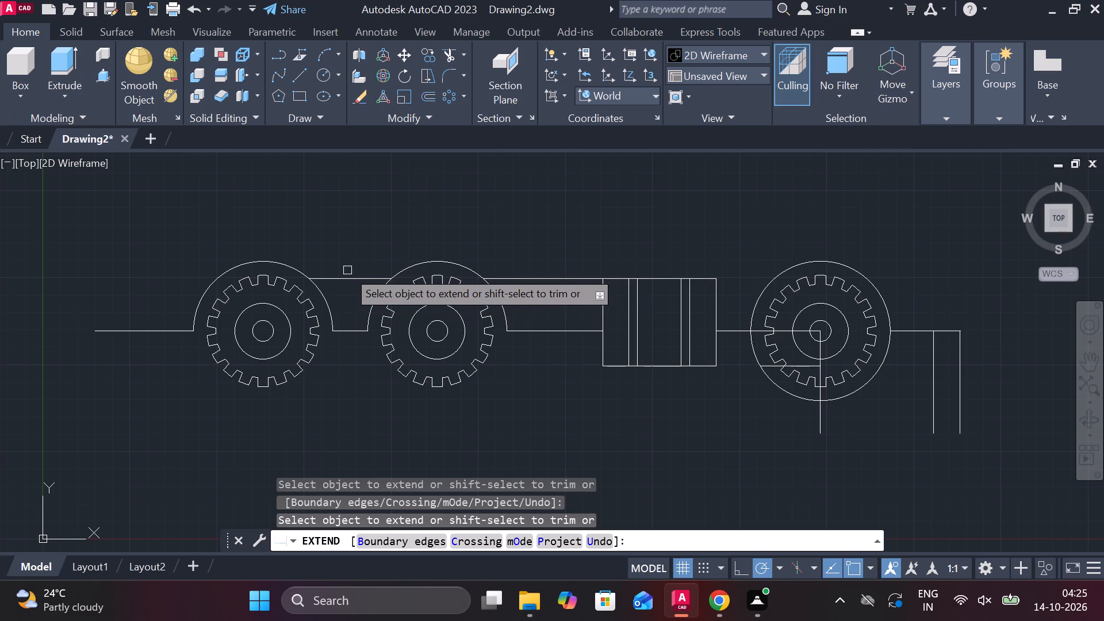
key("Escape")
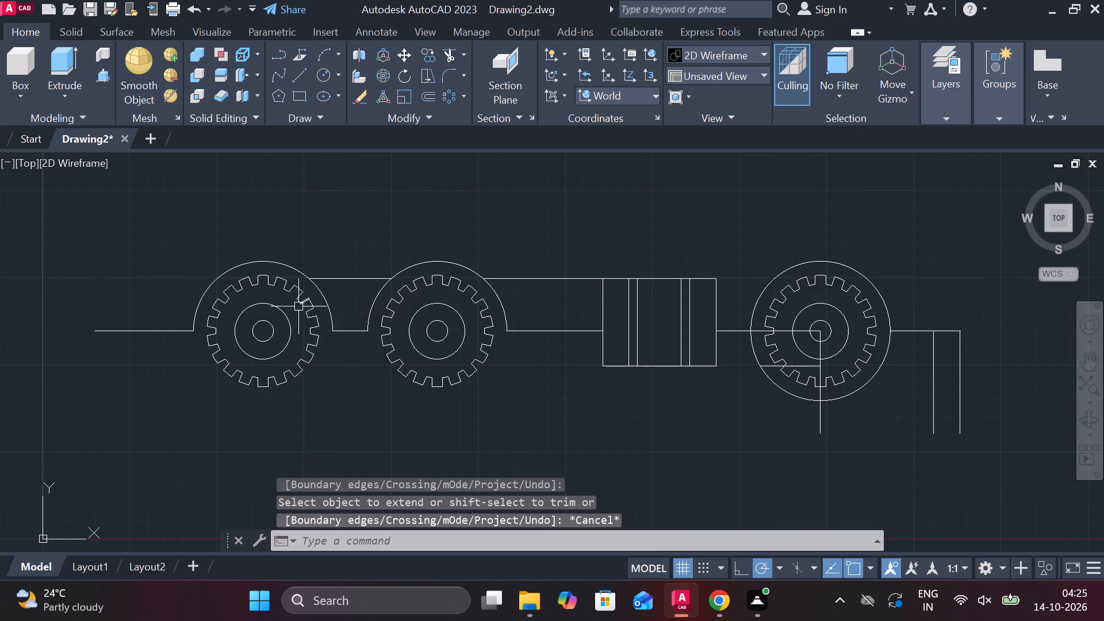
Offset the centre-height line on the outer side of the leftmost gear 30 upward.
key("o")
key("Return")
key("Return")
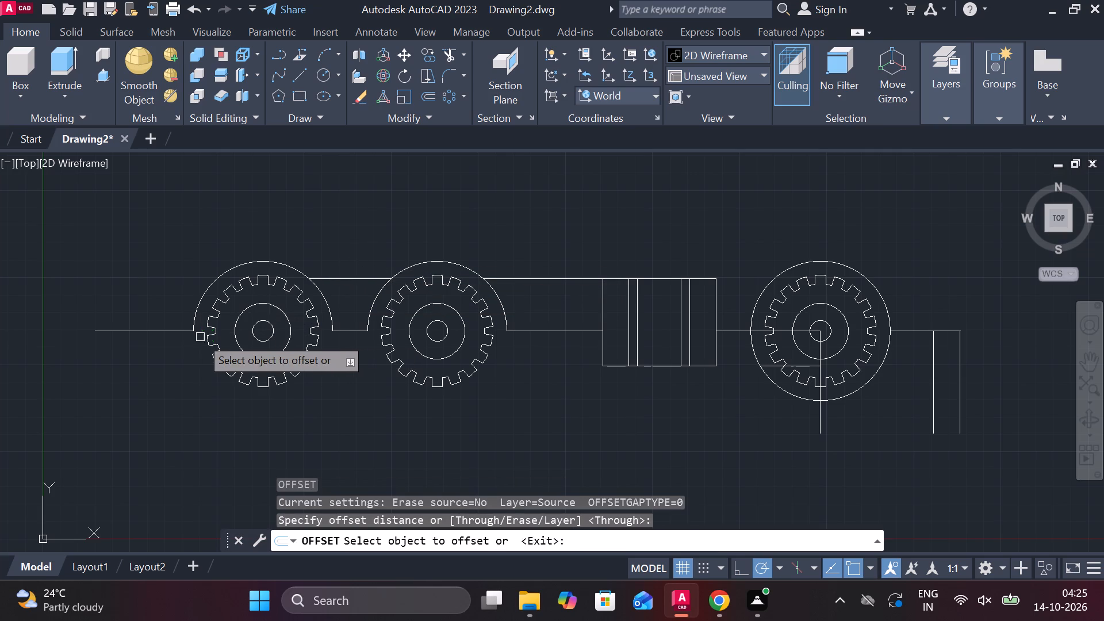
left_click(143, 332)
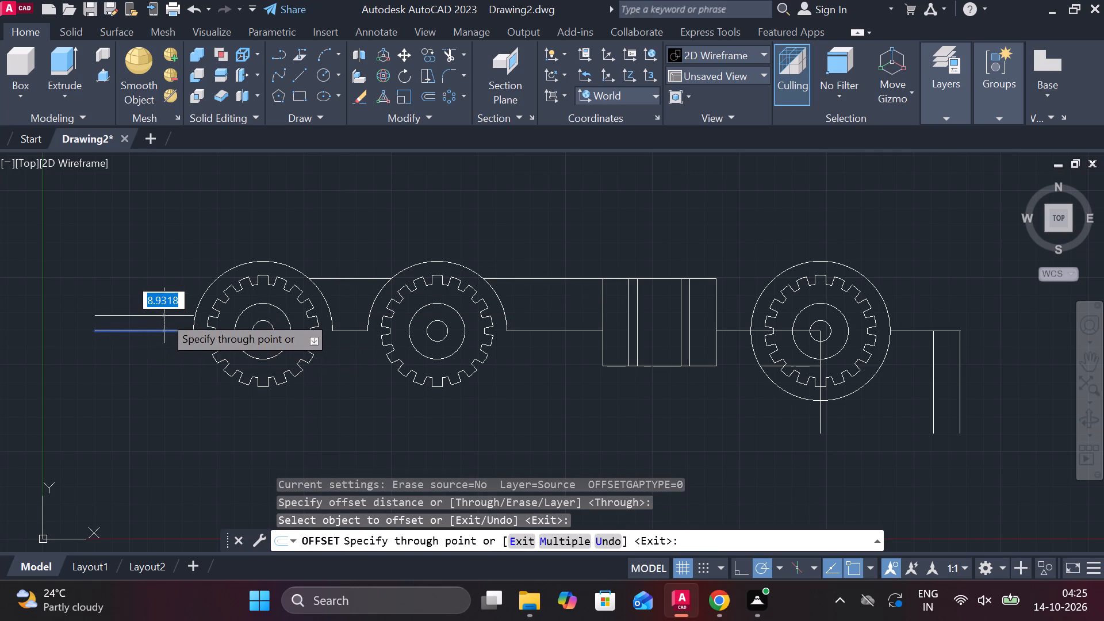
type("30")
key("Return")
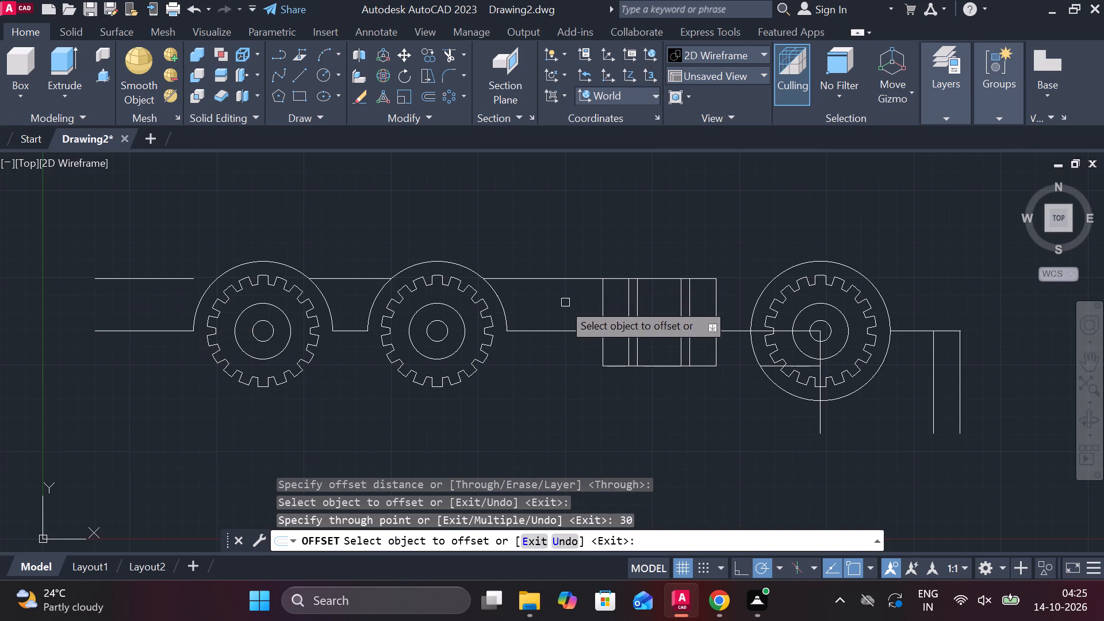
middle_click_drag(562, 243, 517, 243)
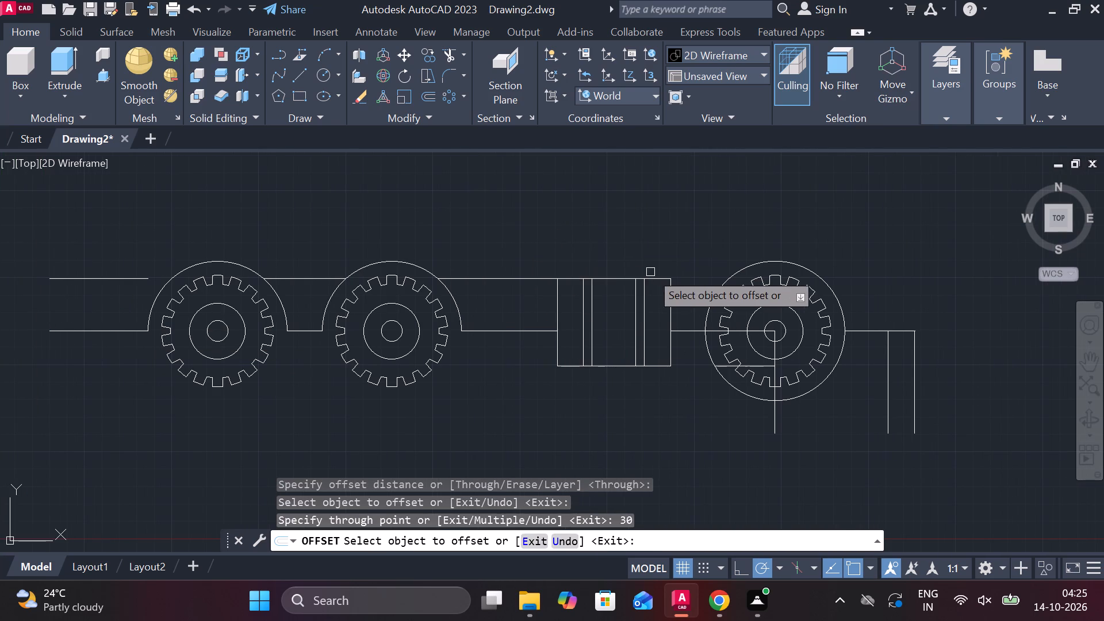
key("Escape")
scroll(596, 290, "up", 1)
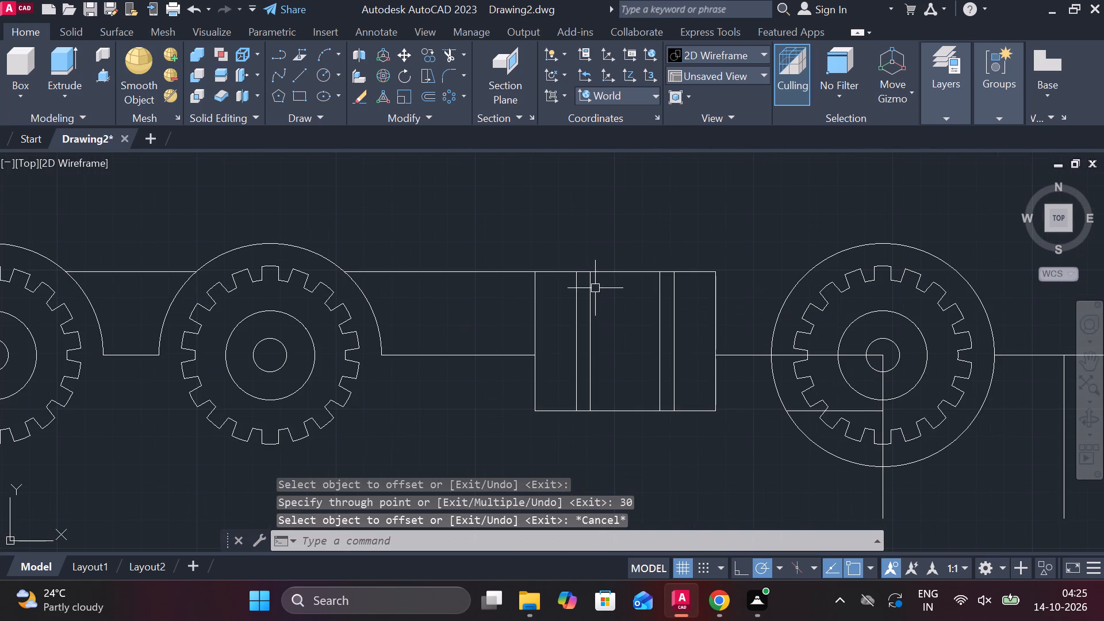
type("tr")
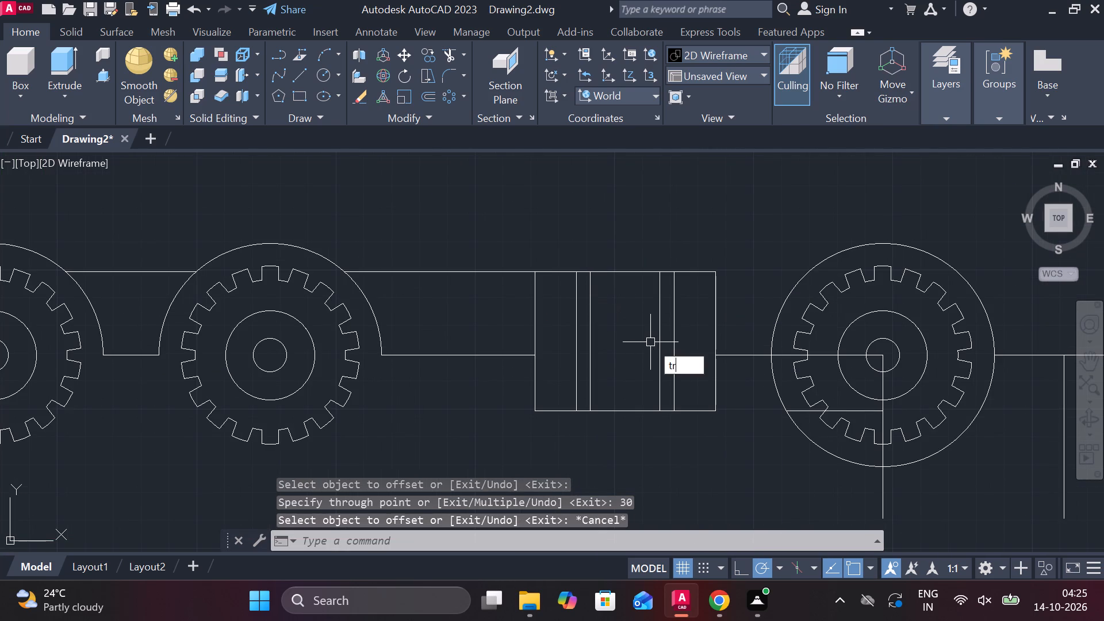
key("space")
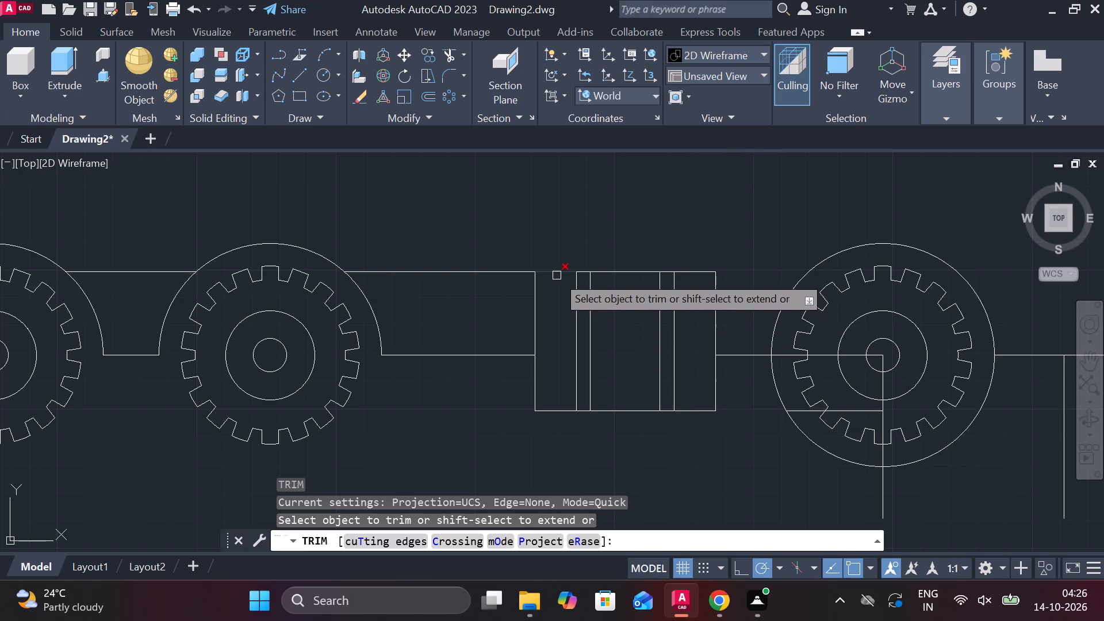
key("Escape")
Move the box's top edge straight up by 10.
left_click(620, 273)
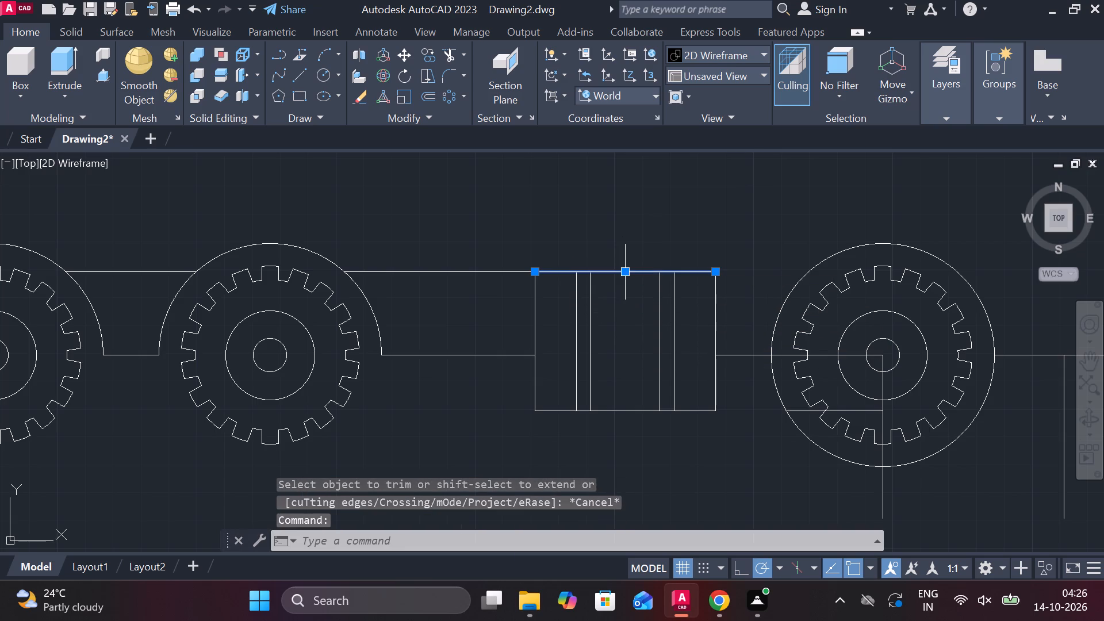
left_click(626, 273)
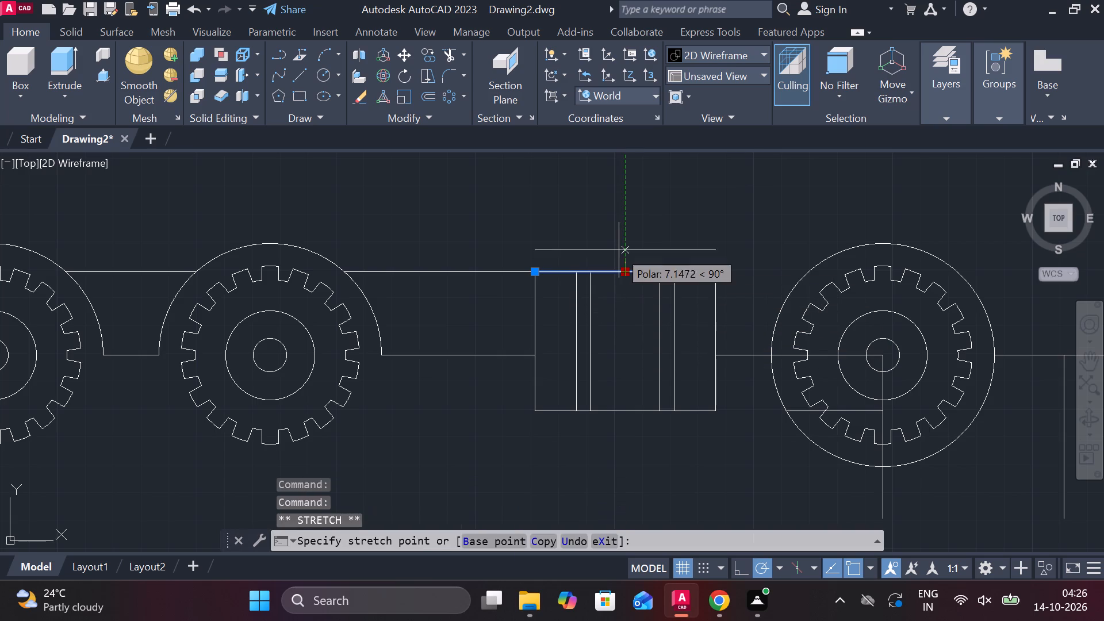
type("10")
key("Return")
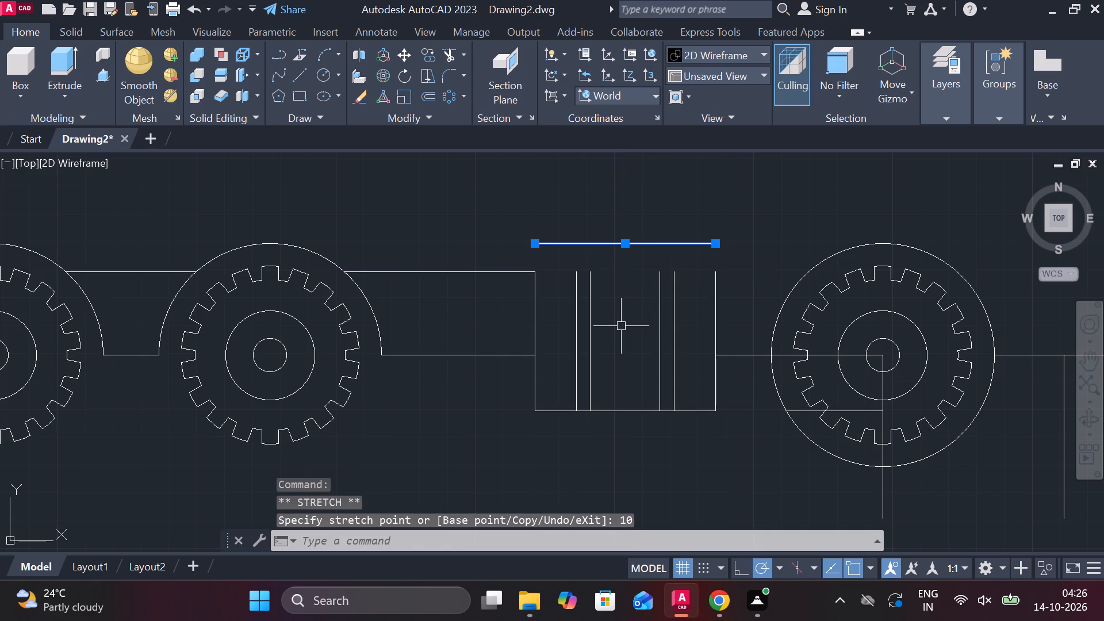
key("Escape")
Extend the box's two side edges and four inner vertical lines up to the raised top edge.
type("ex")
key("space")
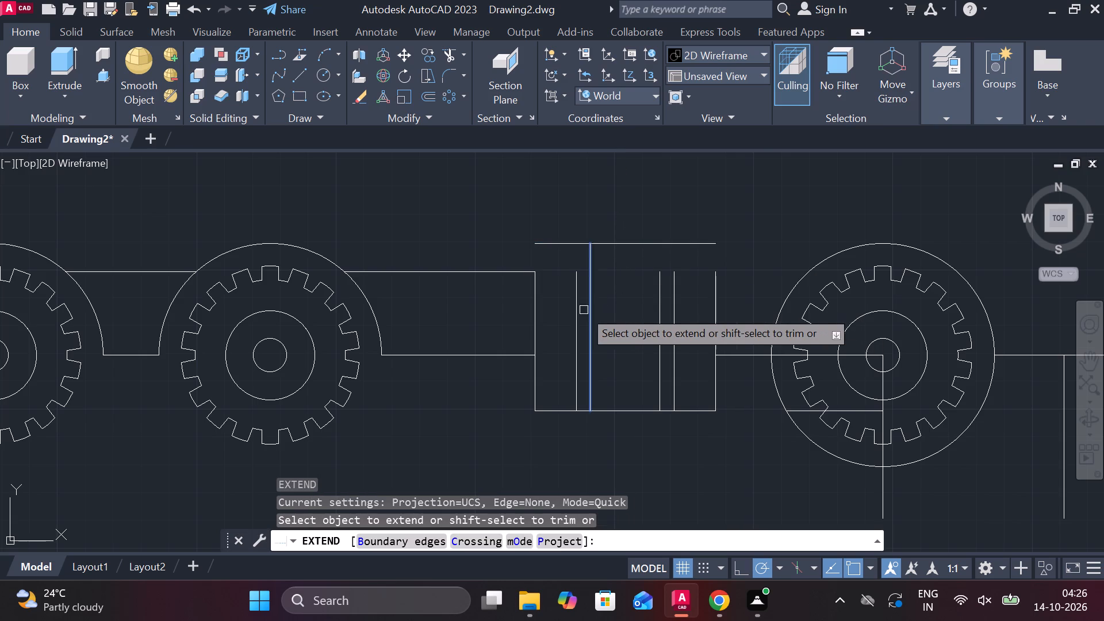
left_click(573, 312)
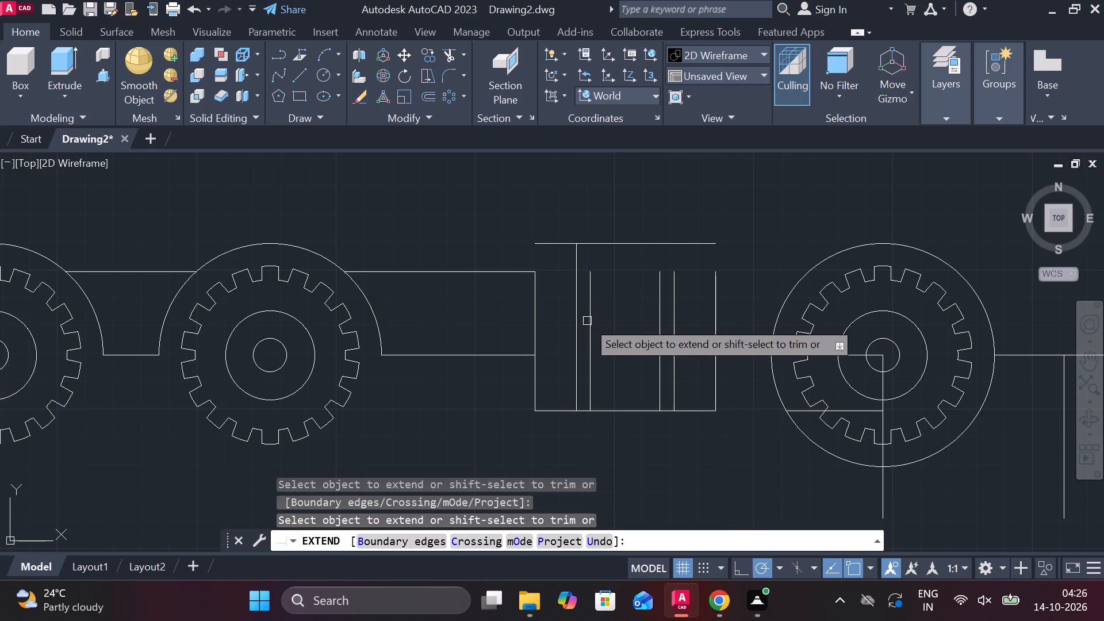
left_click(587, 324)
left_click(536, 310)
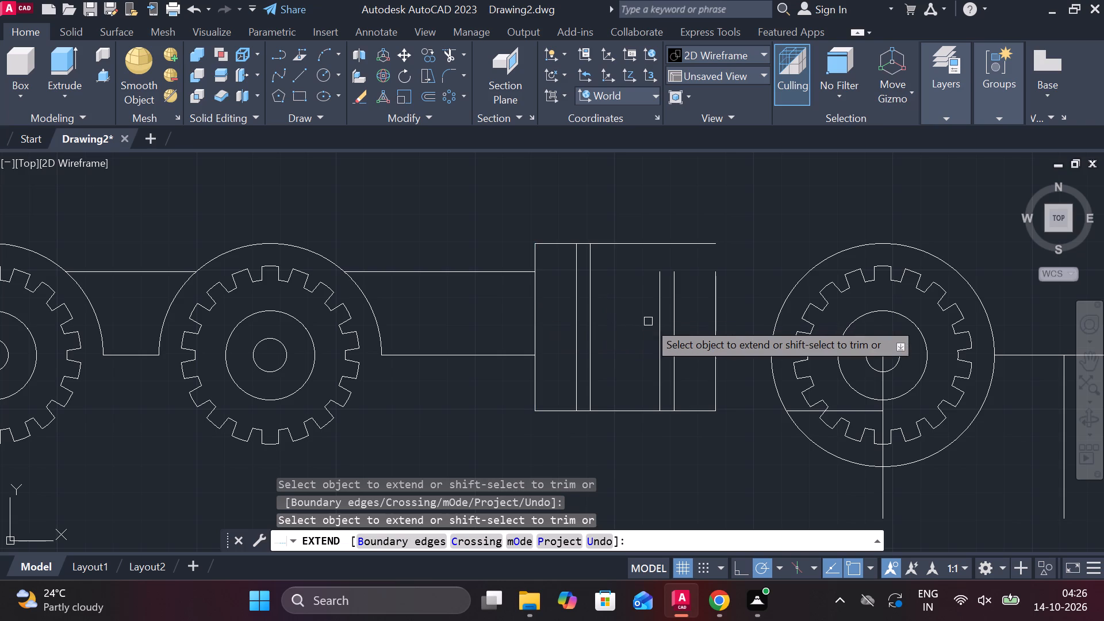
left_click(658, 321)
left_click(672, 320)
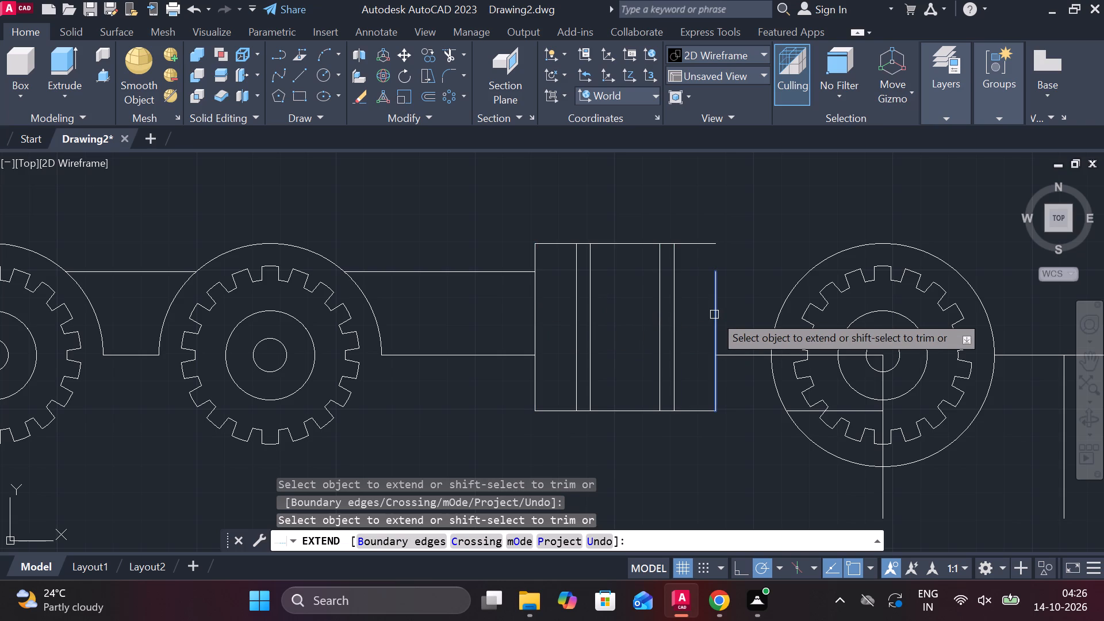
left_click(714, 315)
left_click(716, 299)
key("Escape")
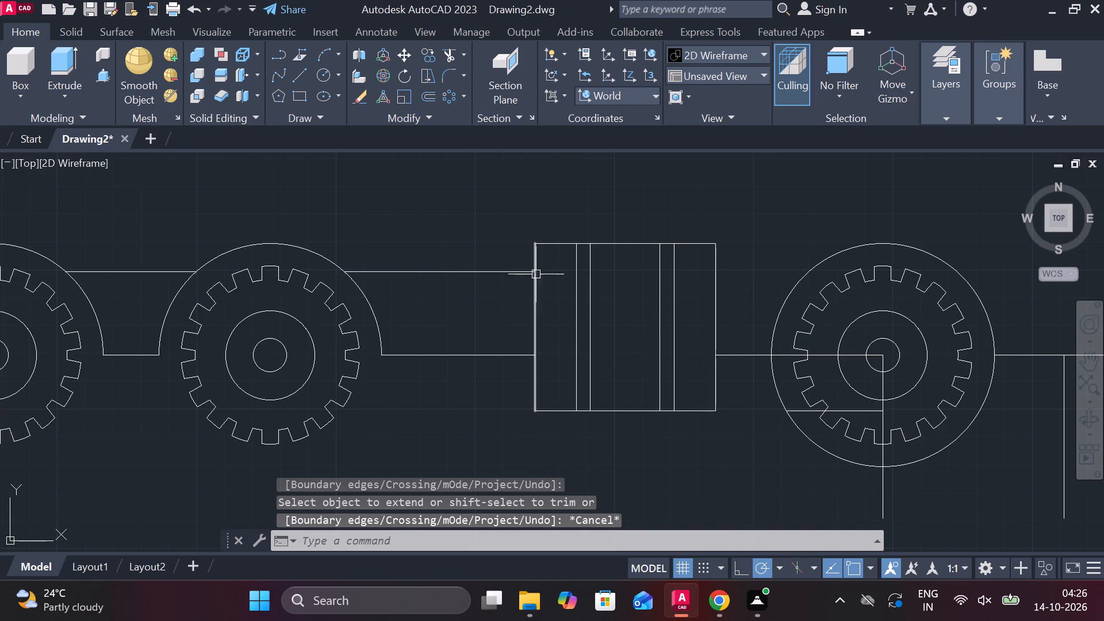
Draw a horizontal line about 168.5 long from the box's right edge across the third gear, level with the raised shaft line.
key("l")
key("Return")
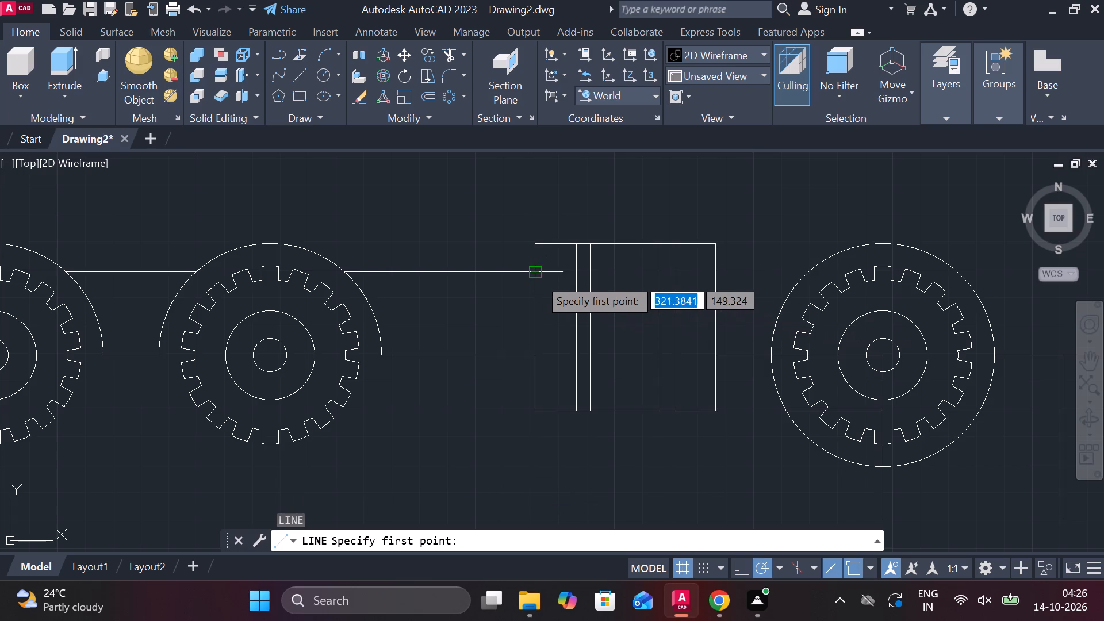
left_click(713, 276)
middle_click_drag(888, 261, 613, 308)
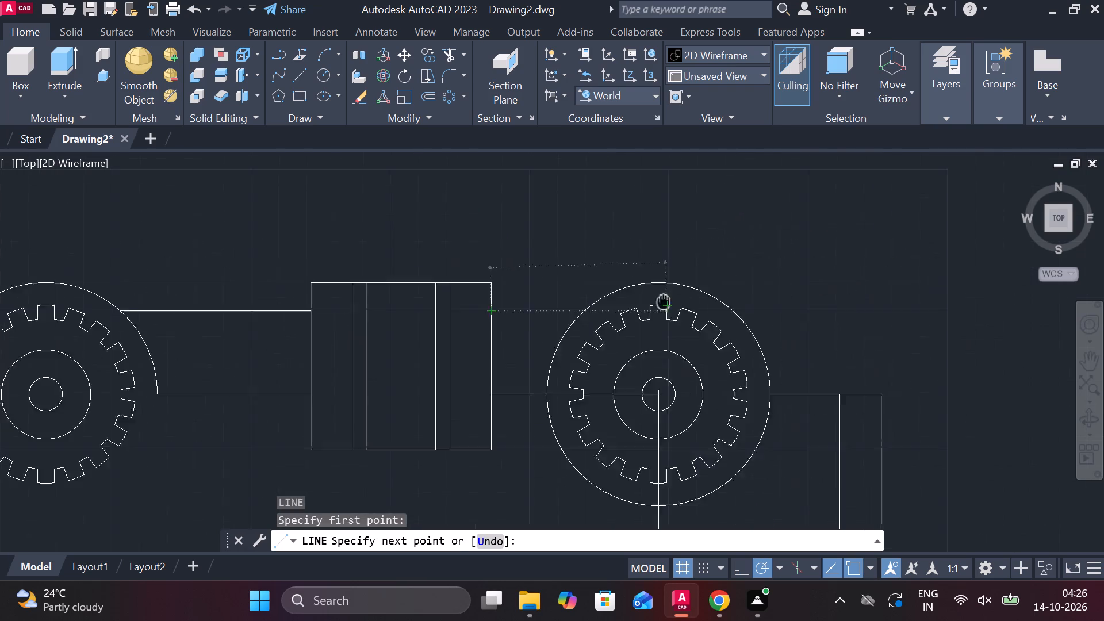
middle_click_drag(613, 308, 604, 308)
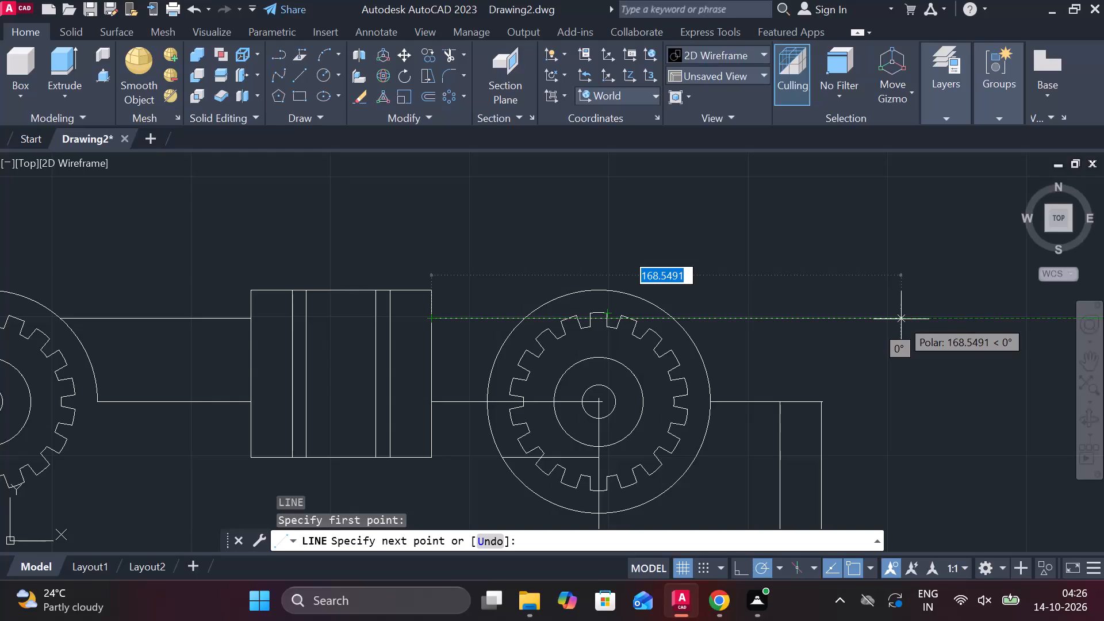
left_click(901, 319)
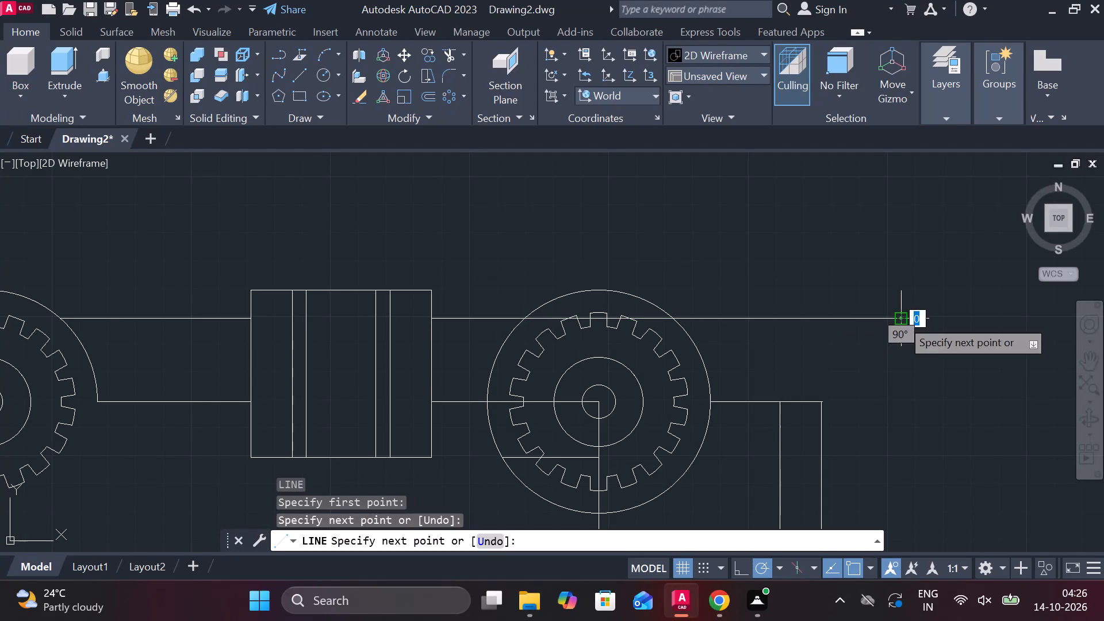
key("Escape")
Offset the new horizontal line through the third gear 5 downward.
middle_click_drag(766, 364, 806, 356)
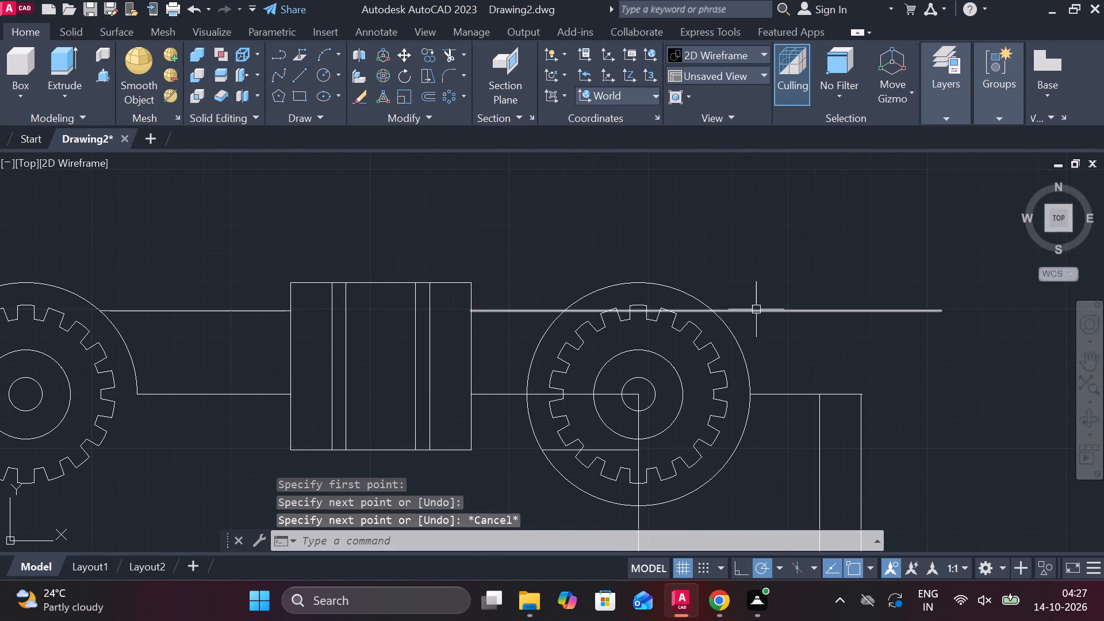
left_click(756, 309)
key("o")
key("Return")
key("Return")
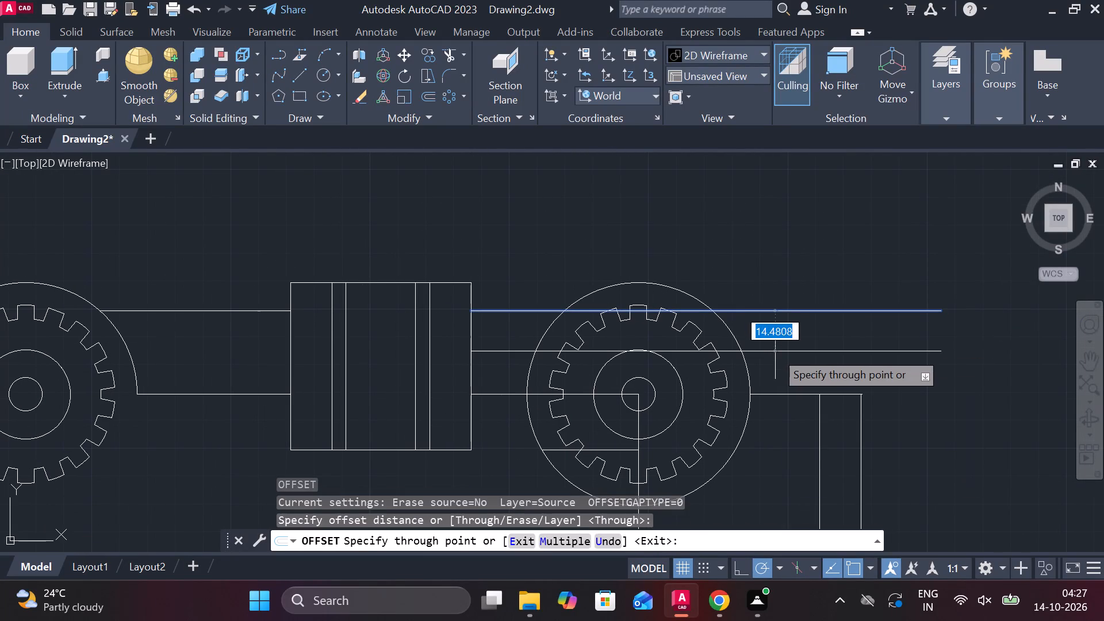
key("5")
key("Return")
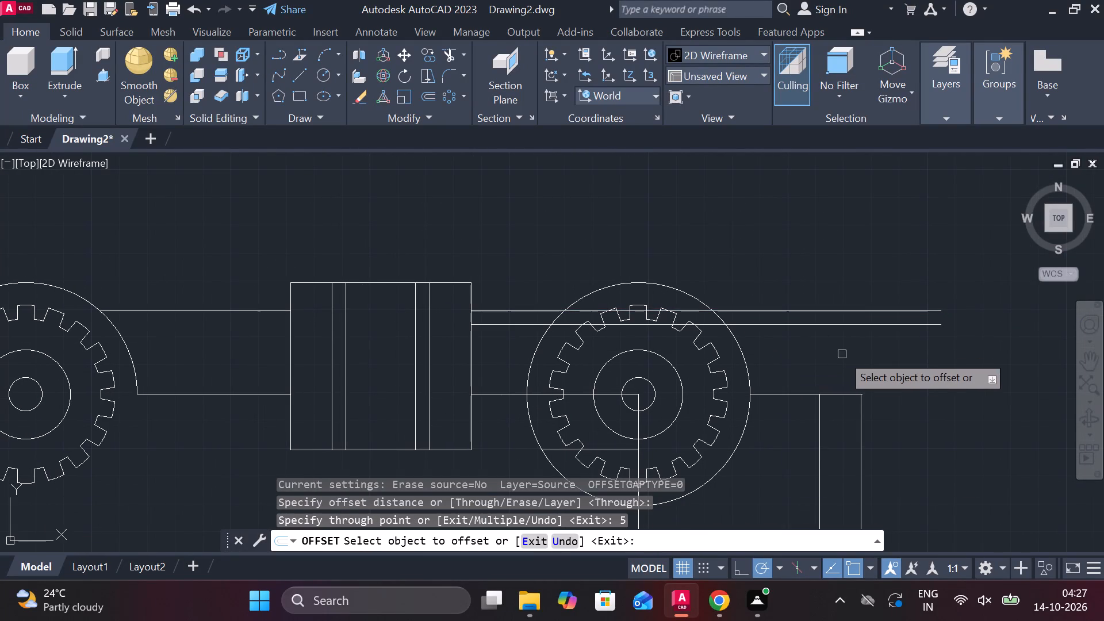
key("Escape")
Erase the original upper horizontal line through the third gear, keeping its offset copy.
left_click(836, 311)
type("e")
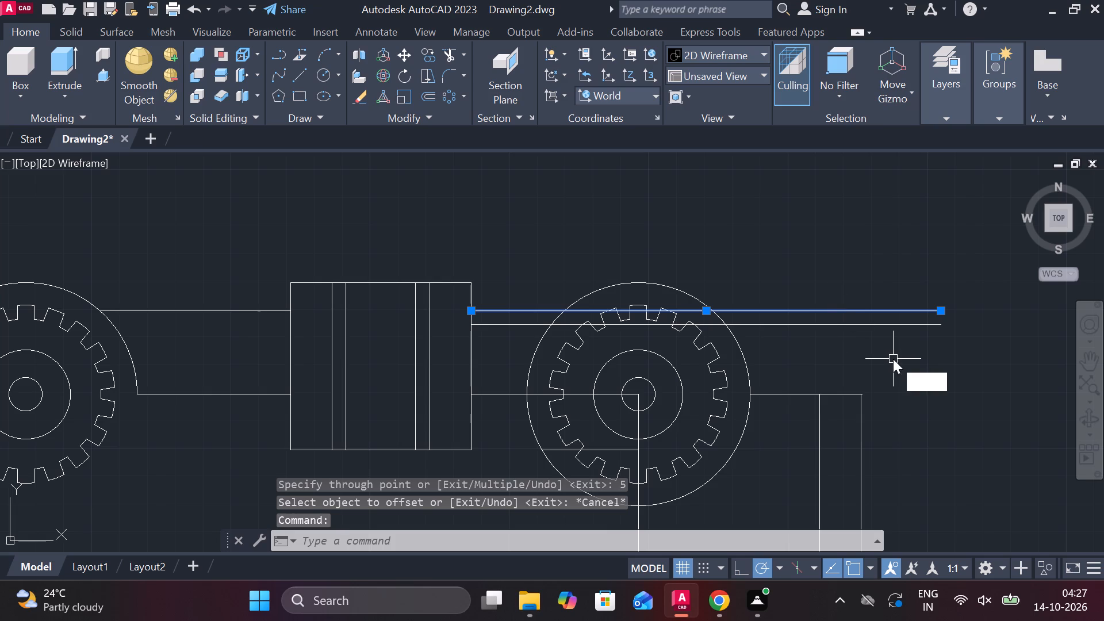
key("space")
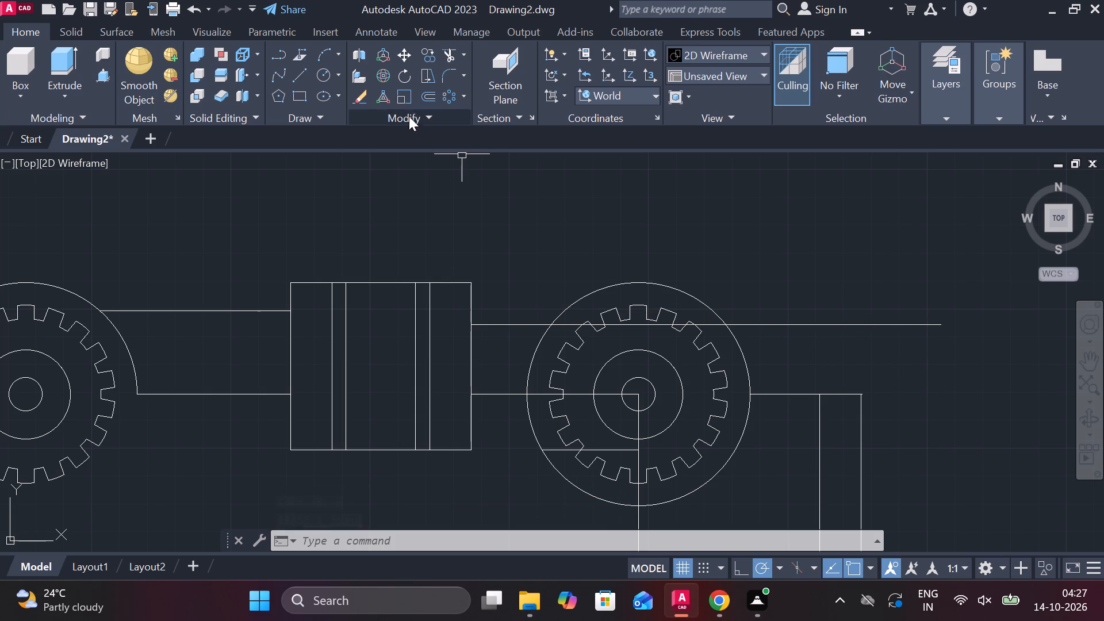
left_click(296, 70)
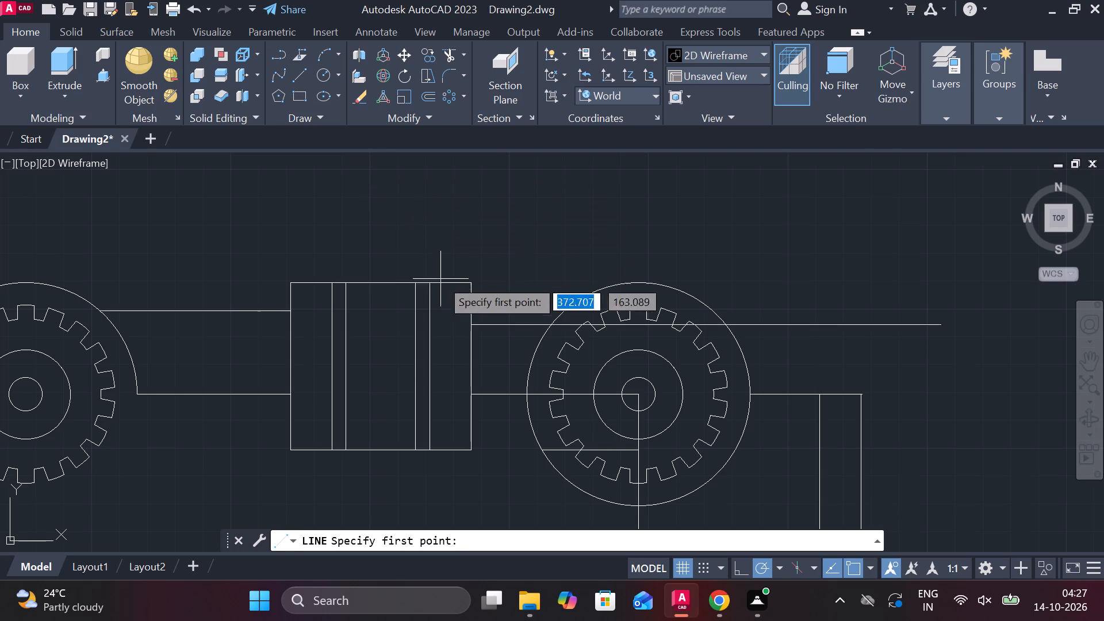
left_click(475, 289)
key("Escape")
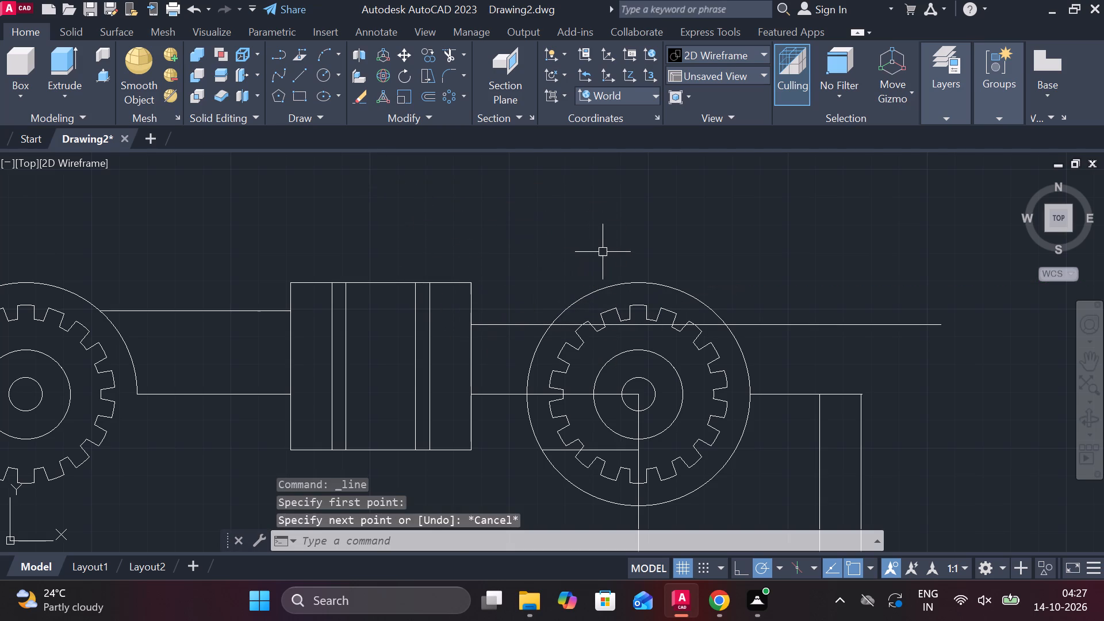
Trim the raised line between the third gear's teeth and its housing circle, and erase the leftover piece inside the gear.
type("trv")
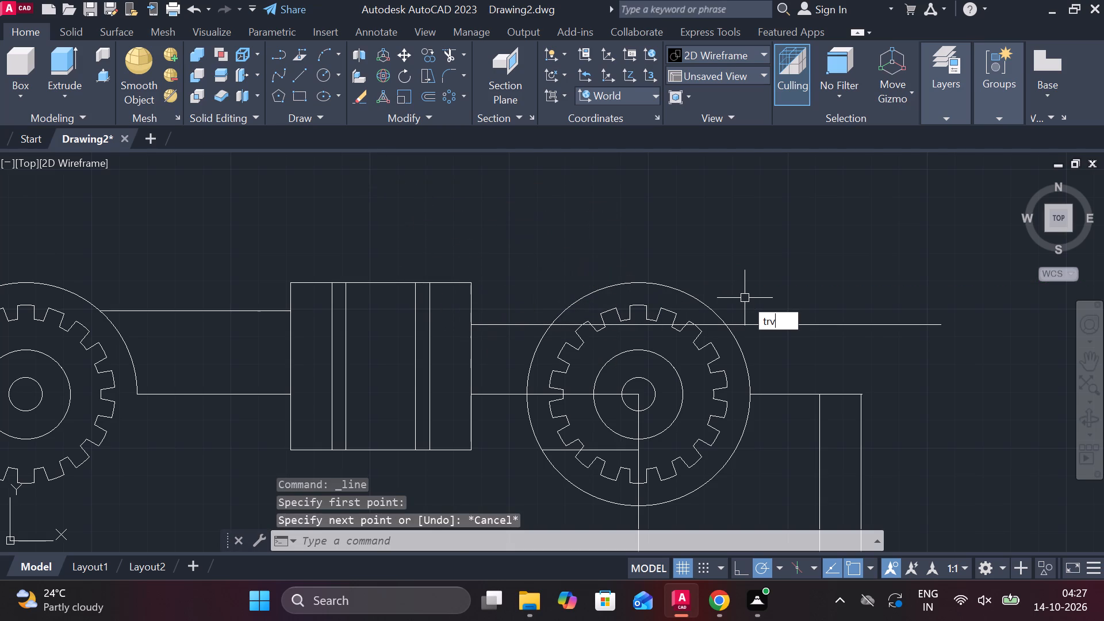
key("BackSpace")
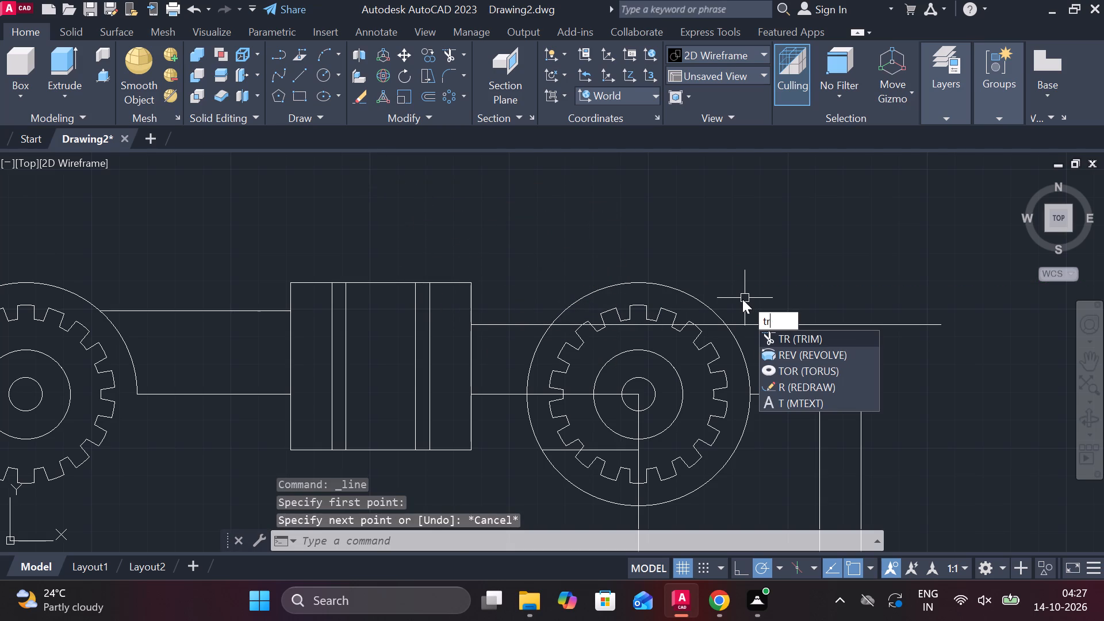
key("Return")
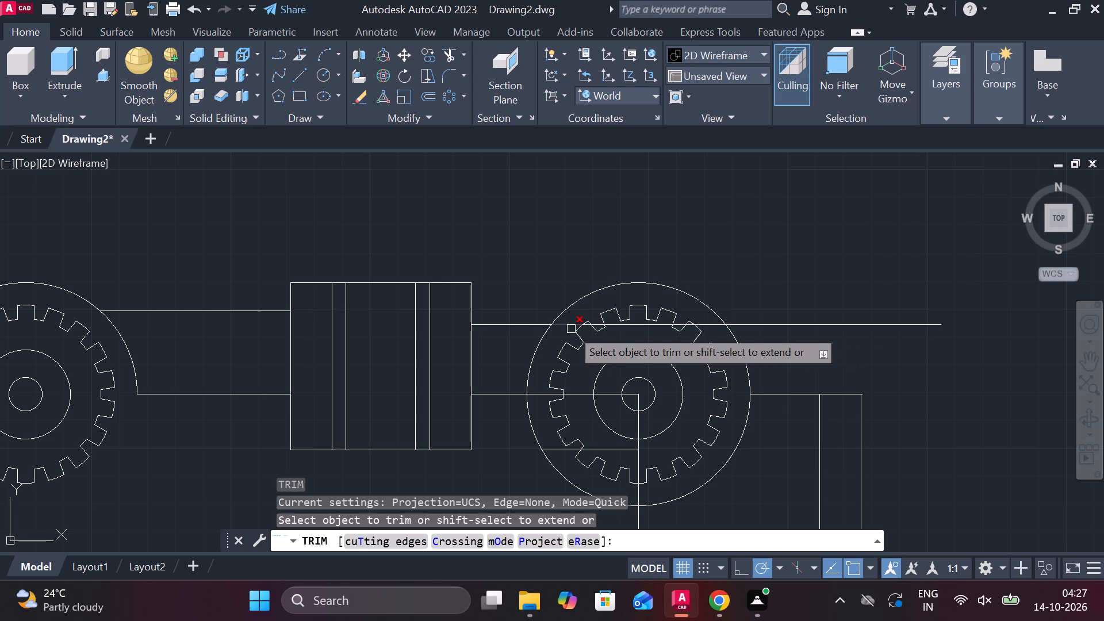
scroll(571, 329, "up", 2)
left_click(555, 321)
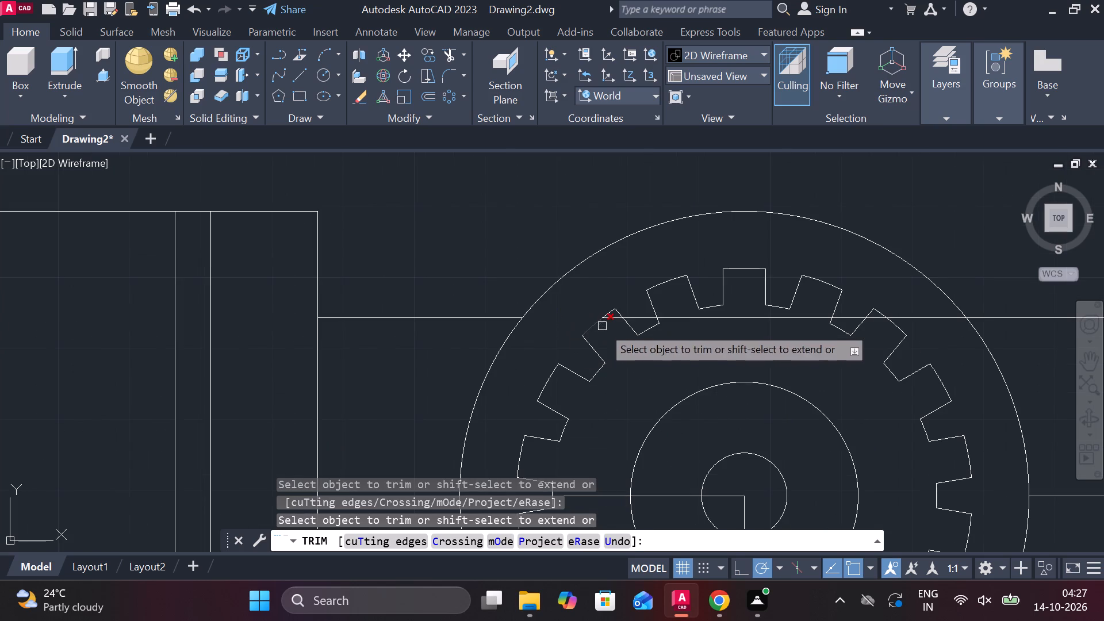
scroll(731, 342, "down", 2)
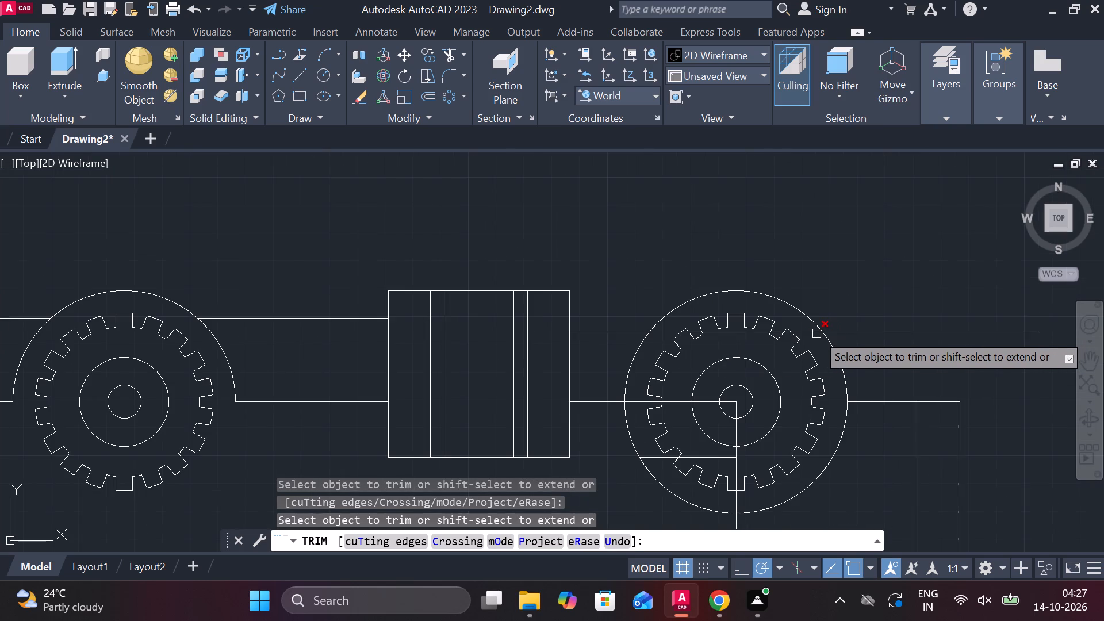
left_click(816, 333)
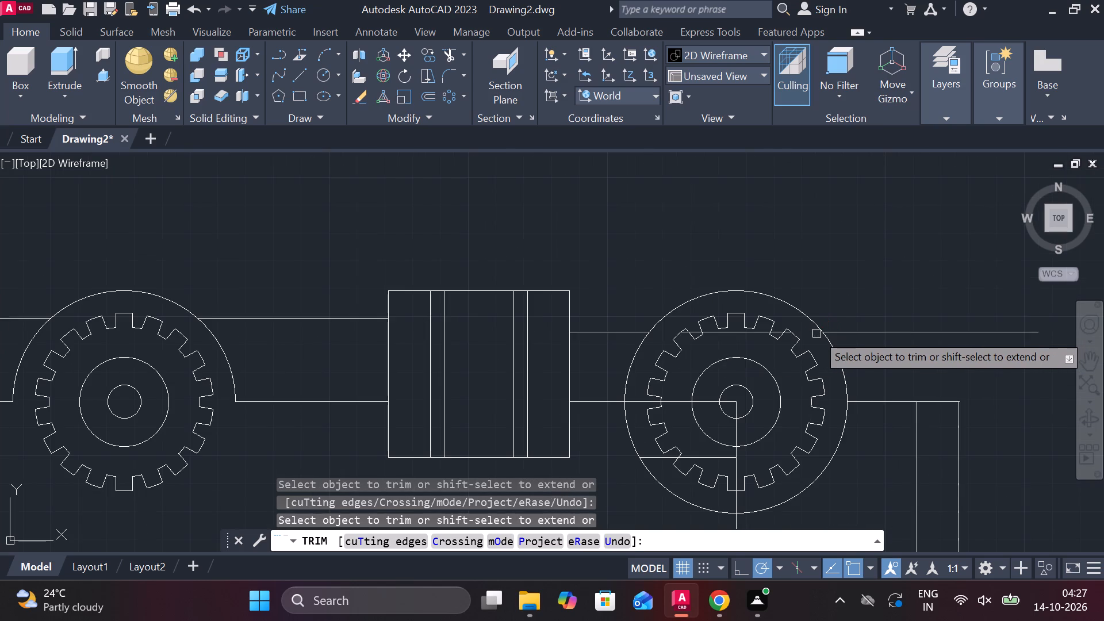
key("Escape")
left_click(732, 335)
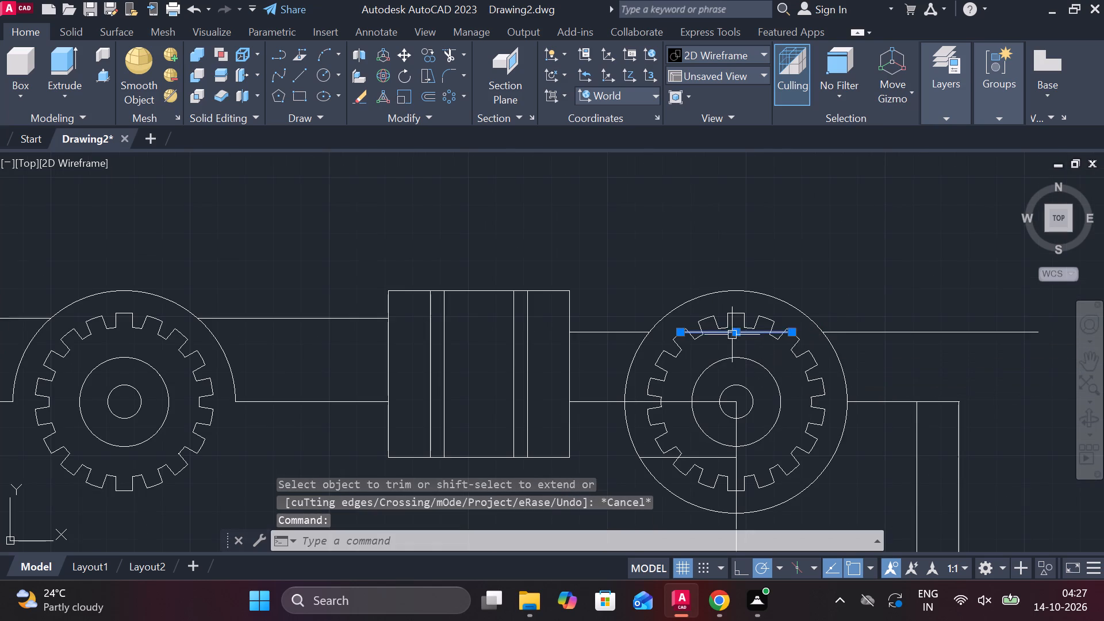
type("e")
key("space")
Lengthen the outermost vertical line beyond the third gear upward, past the raised horizontal line.
middle_click_drag(856, 296, 773, 293)
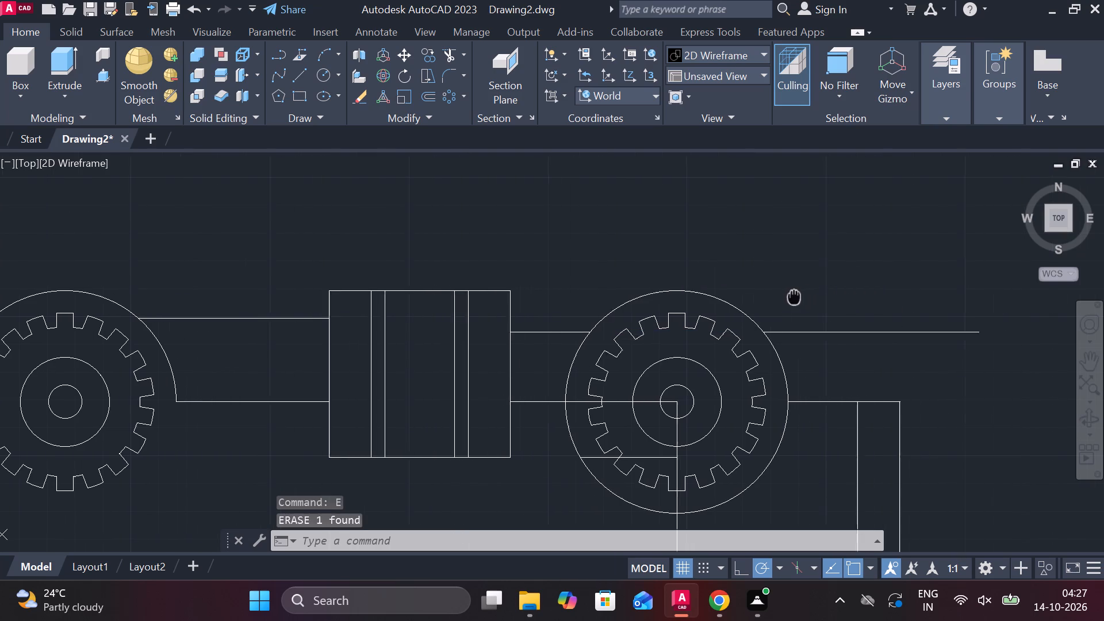
middle_click_drag(773, 293, 566, 185)
scroll(704, 252, "down", 1)
scroll(679, 263, "up", 1)
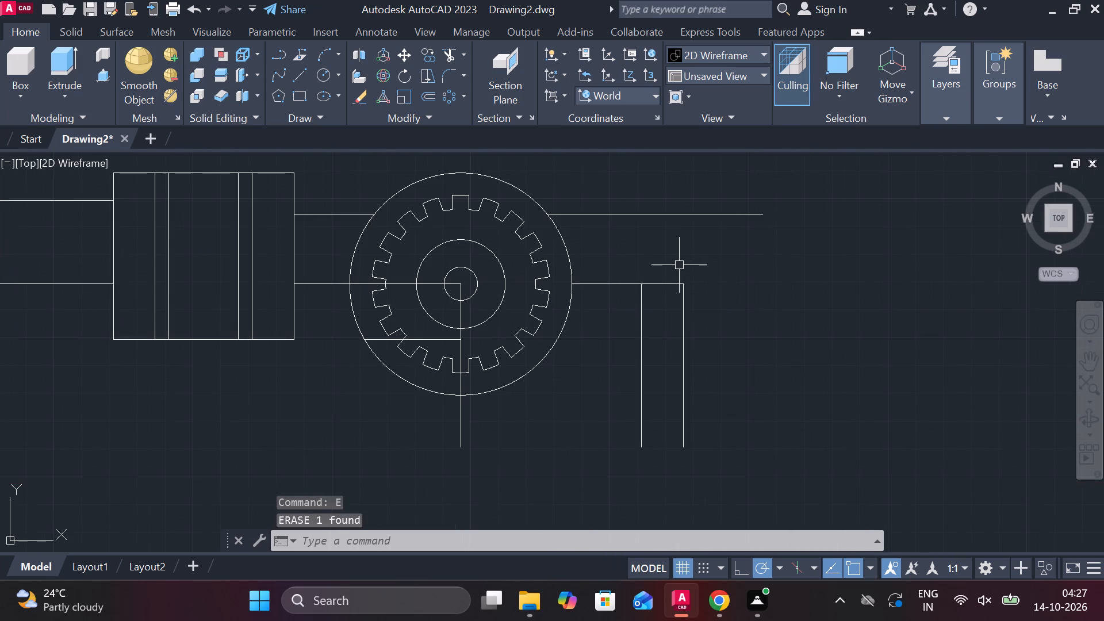
scroll(681, 266, "down", 1)
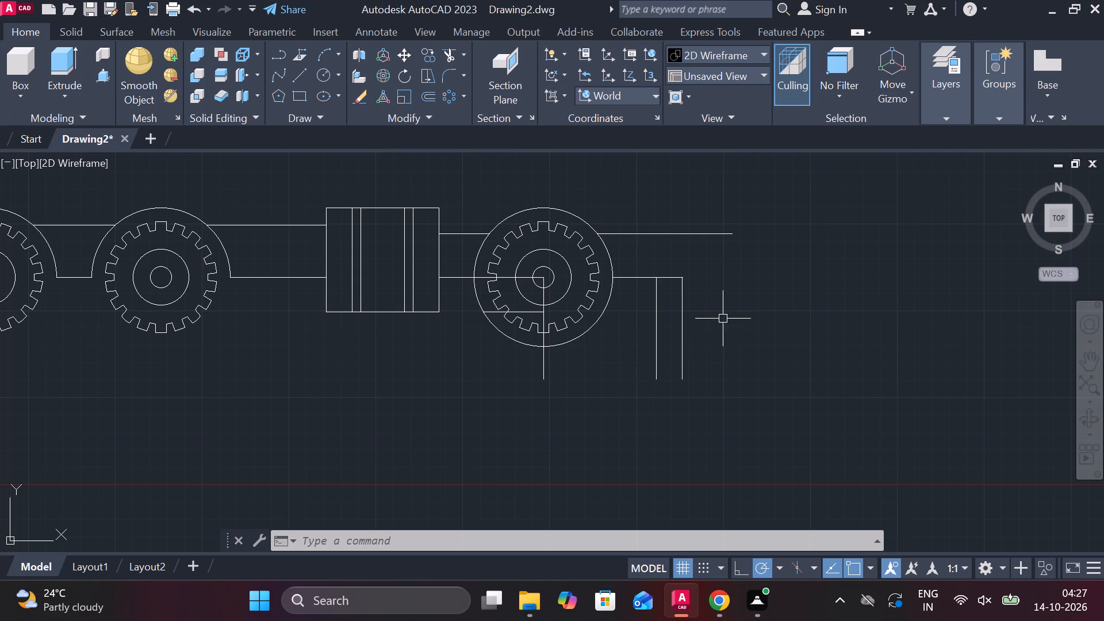
left_click(682, 293)
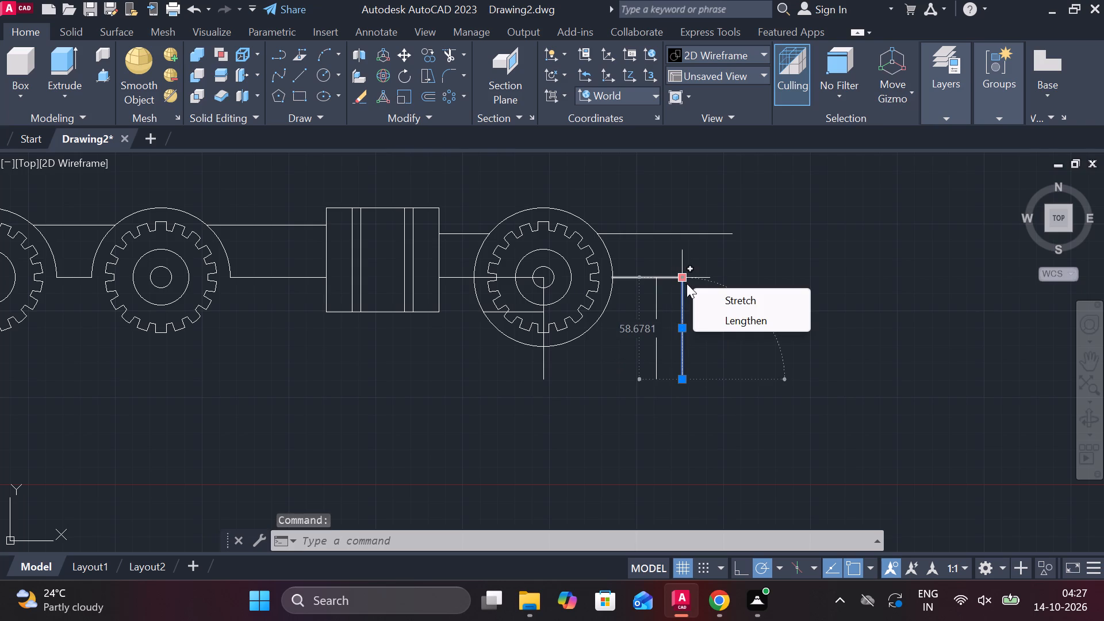
left_click(725, 317)
left_click(718, 181)
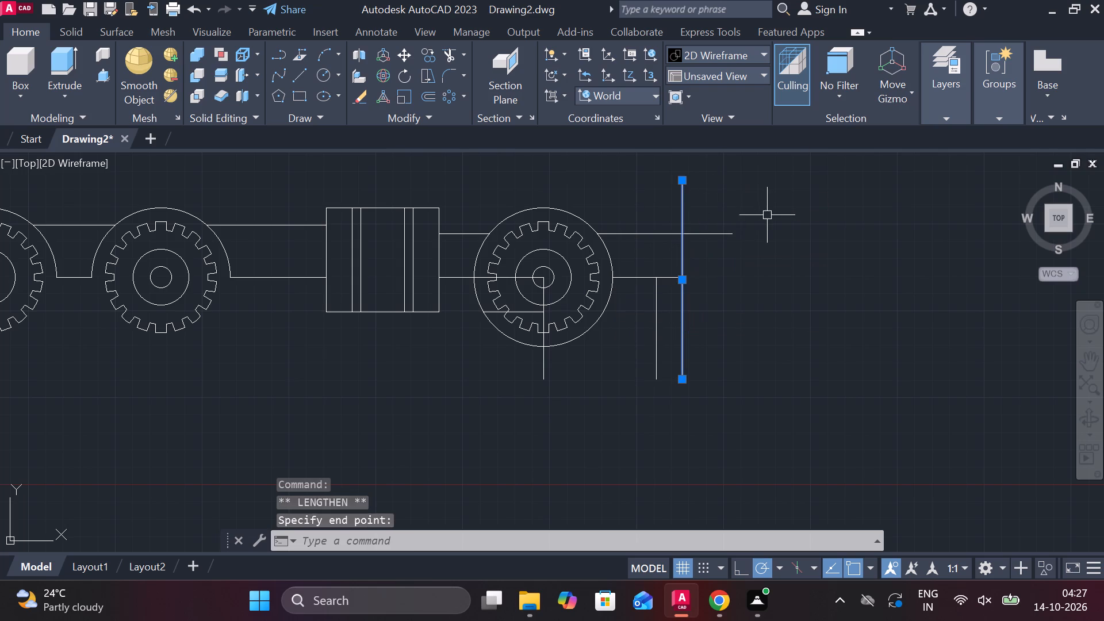
key("Escape")
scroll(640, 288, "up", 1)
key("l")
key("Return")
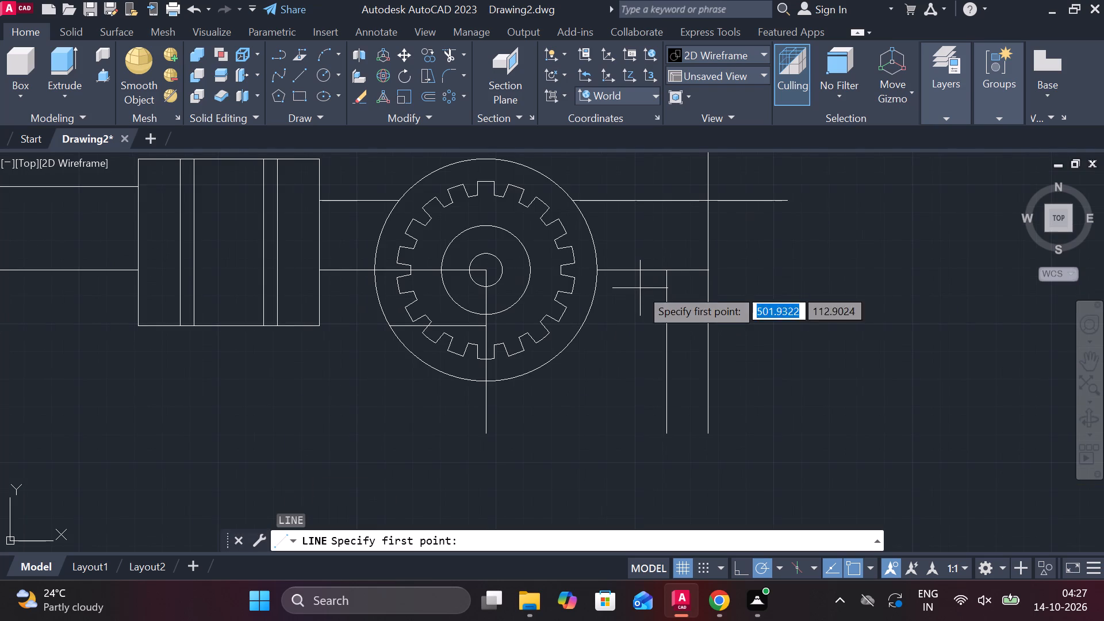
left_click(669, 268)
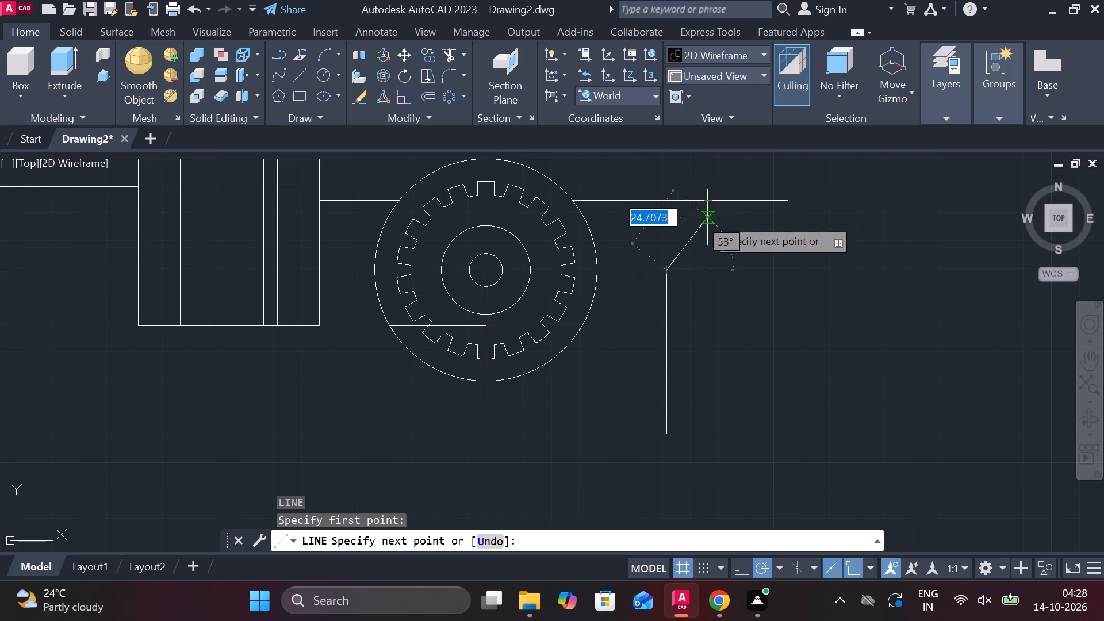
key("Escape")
Draw a 75 long vertical line straight down from the leftmost gear's centre.
scroll(749, 228, "down", 2)
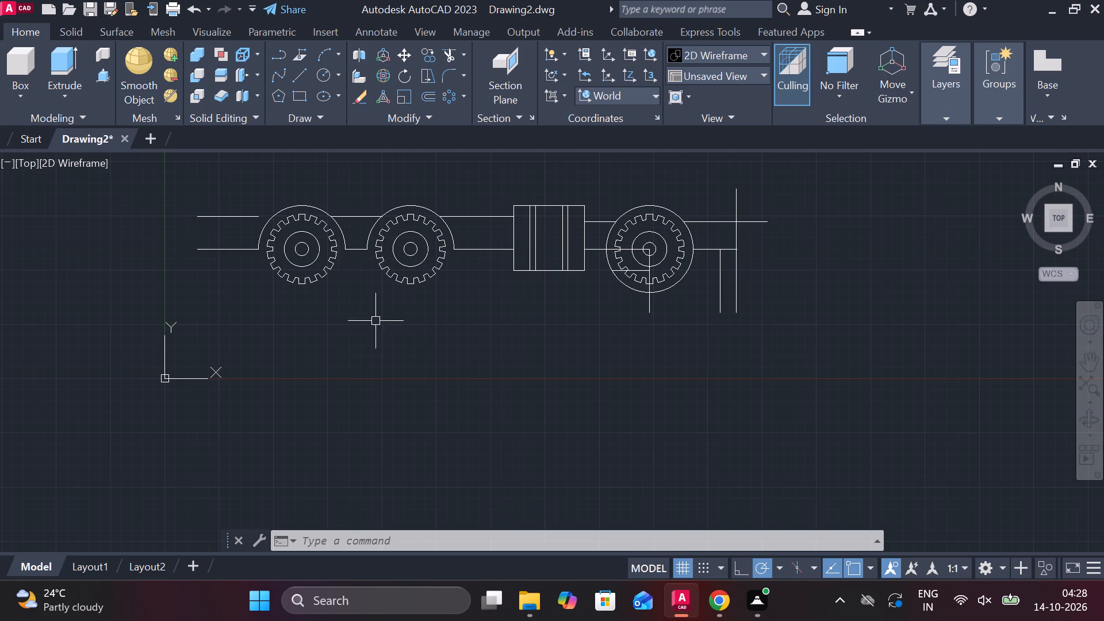
middle_click_drag(389, 339, 443, 356)
key("l")
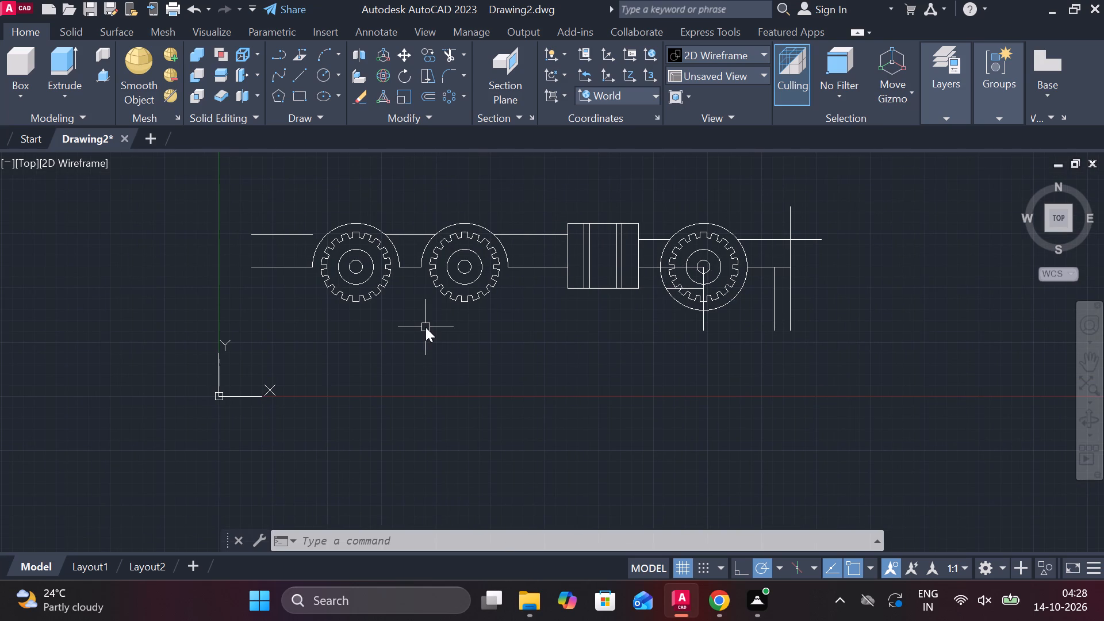
key("Return")
scroll(363, 273, "up", 1)
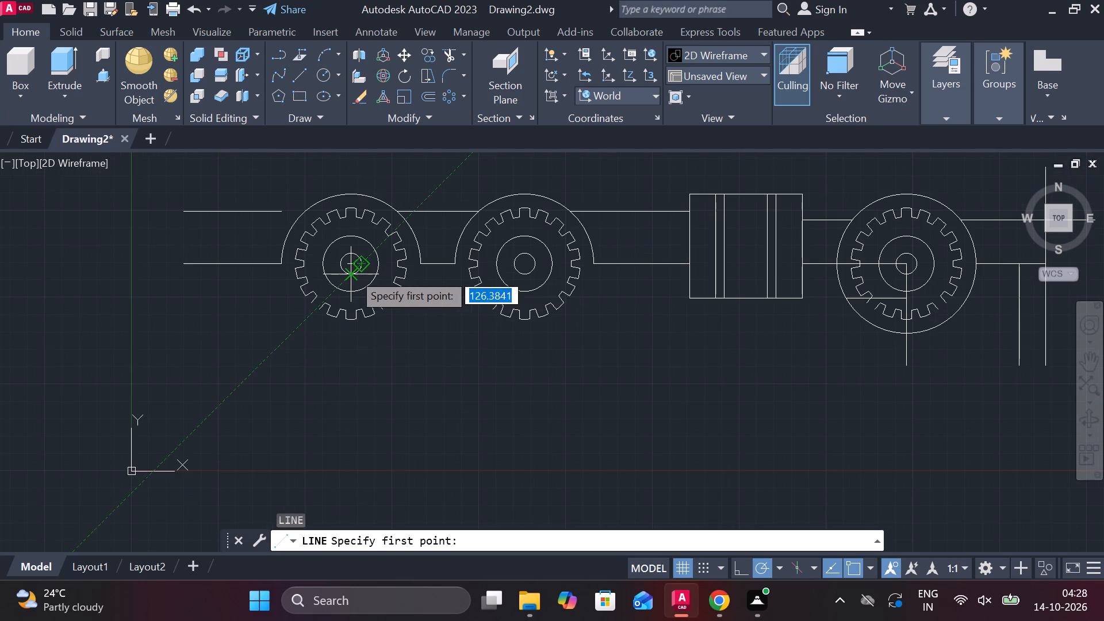
left_click(352, 263)
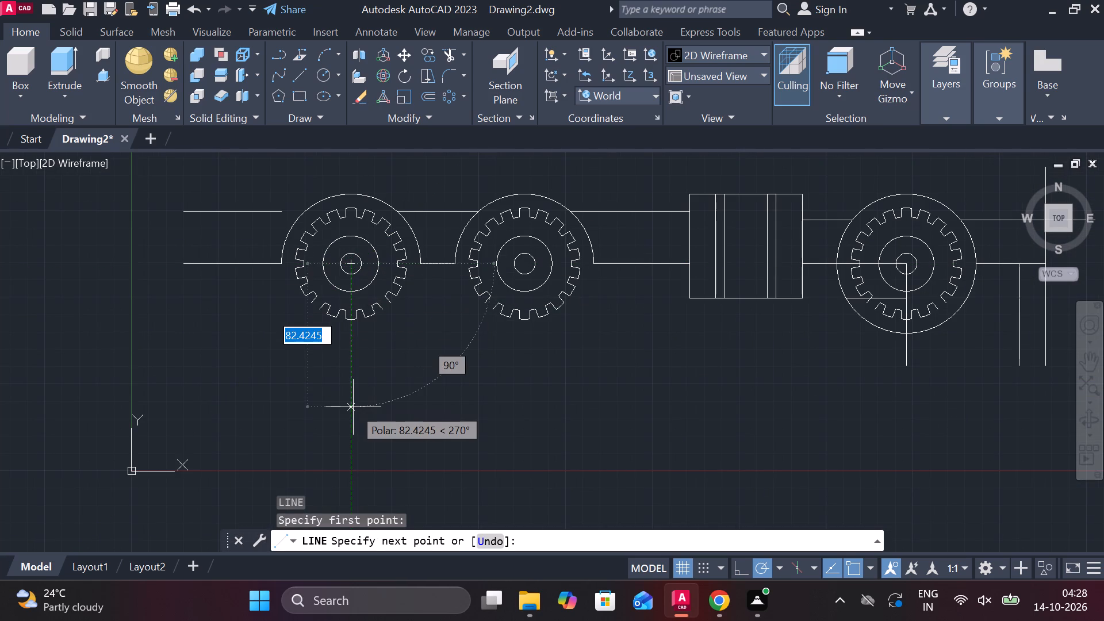
type("75")
key("Return")
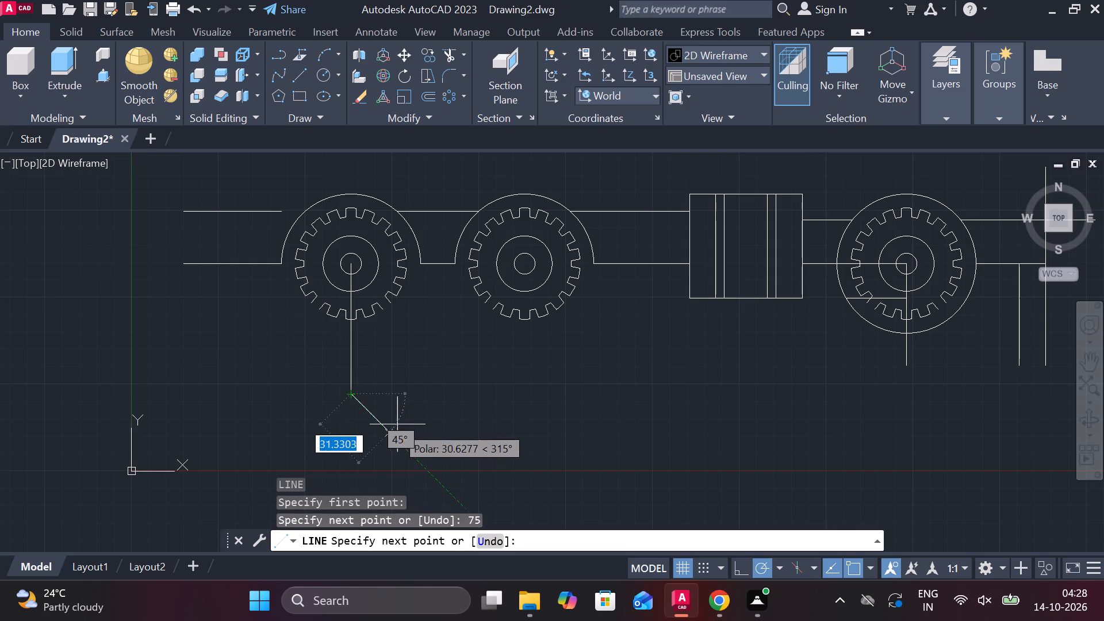
key("Escape")
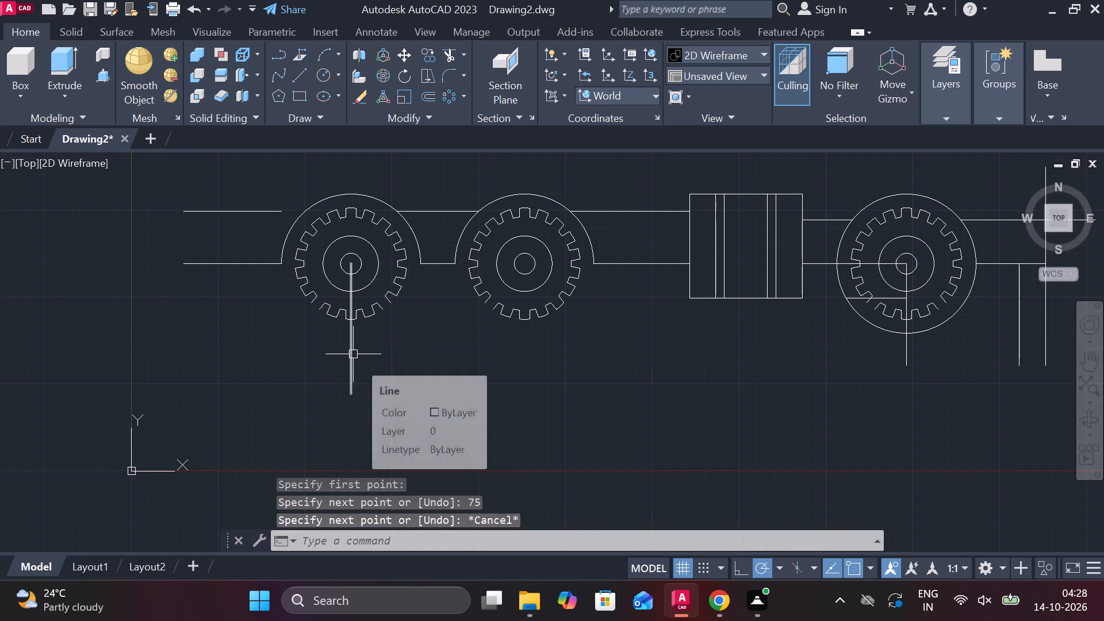
Offset the vertical line below the leftmost gear 75 to the left, toward the outer end of the shaft line.
double_click(348, 355)
key("o")
key("Return")
key("Return")
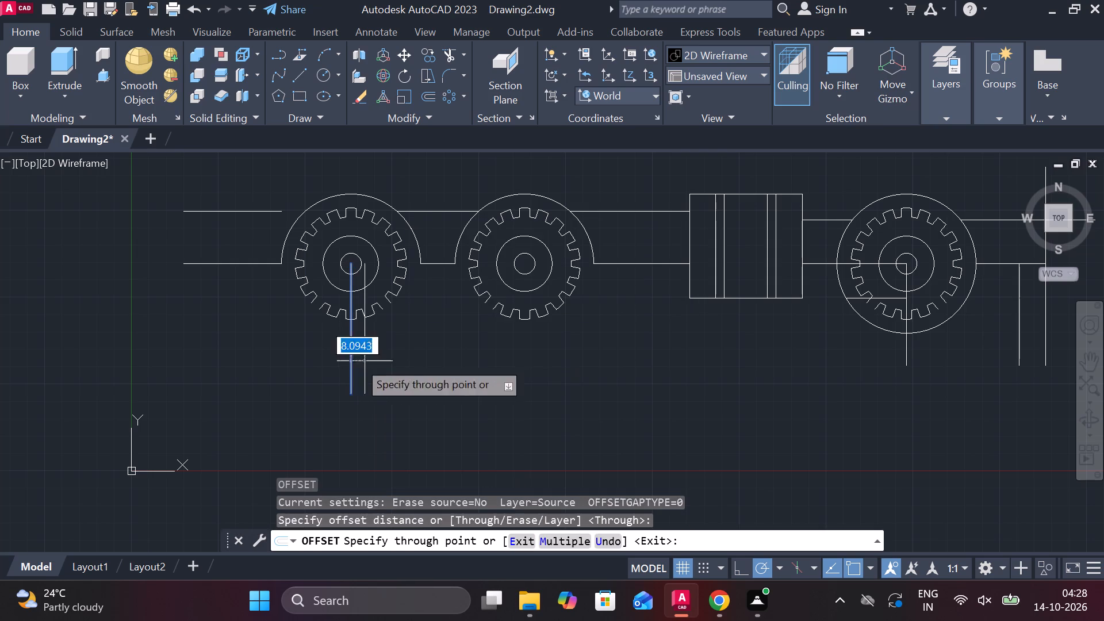
type("75")
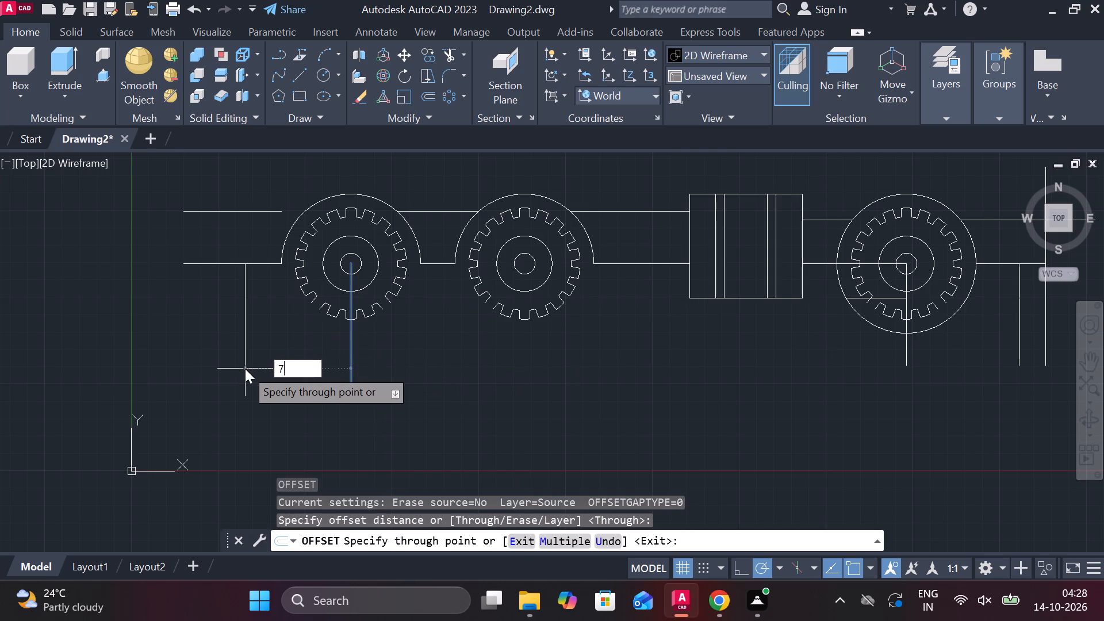
key("space")
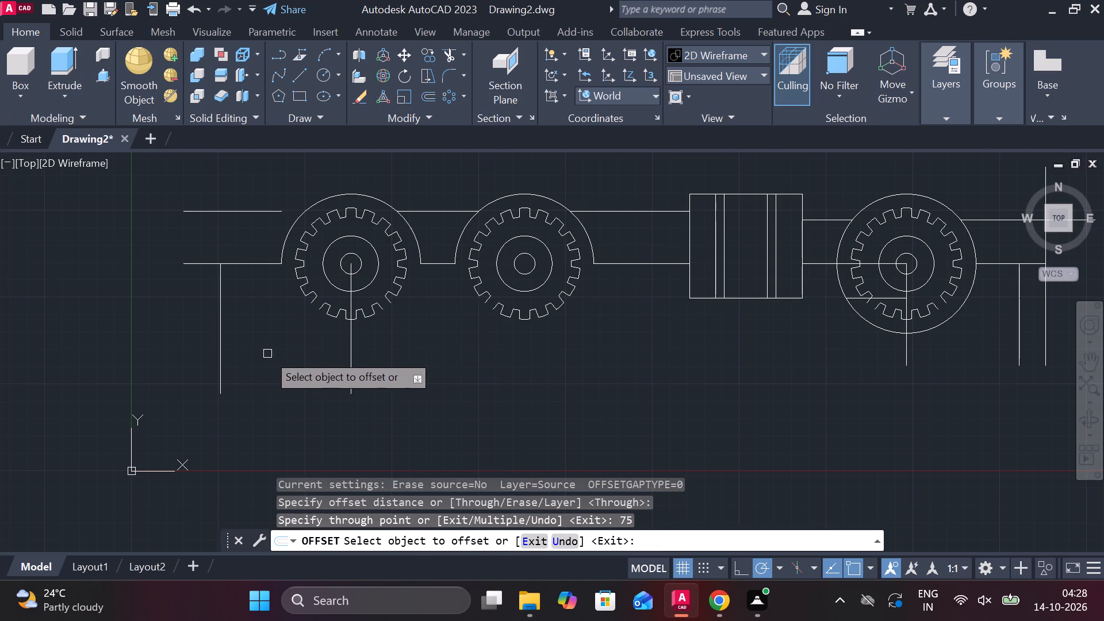
scroll(267, 354, "up", 1)
middle_click_drag(311, 370, 346, 397)
middle_click_drag(323, 371, 375, 406)
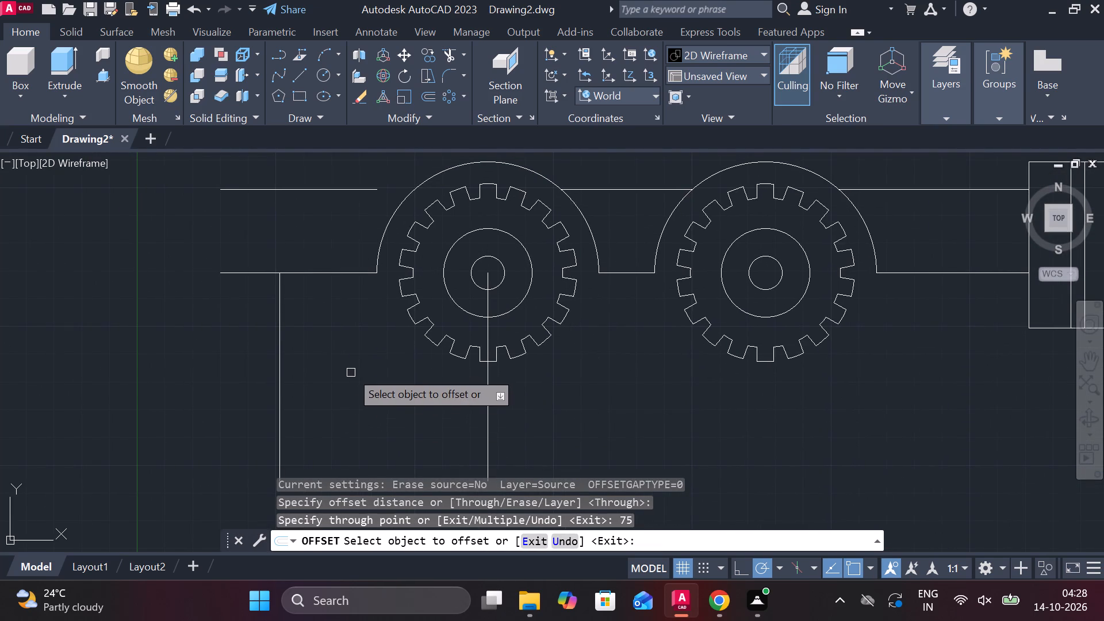
Trim away the shaft line outside the leftmost gear's housing, on both sides of the offset vertical line.
key("Escape")
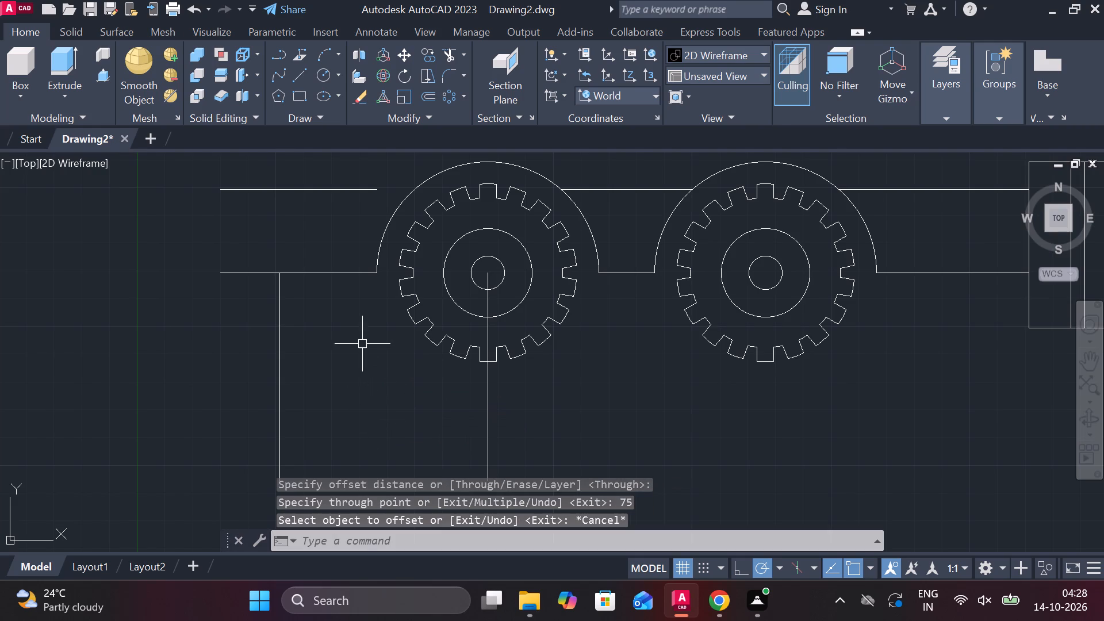
middle_click_drag(372, 352, 400, 424)
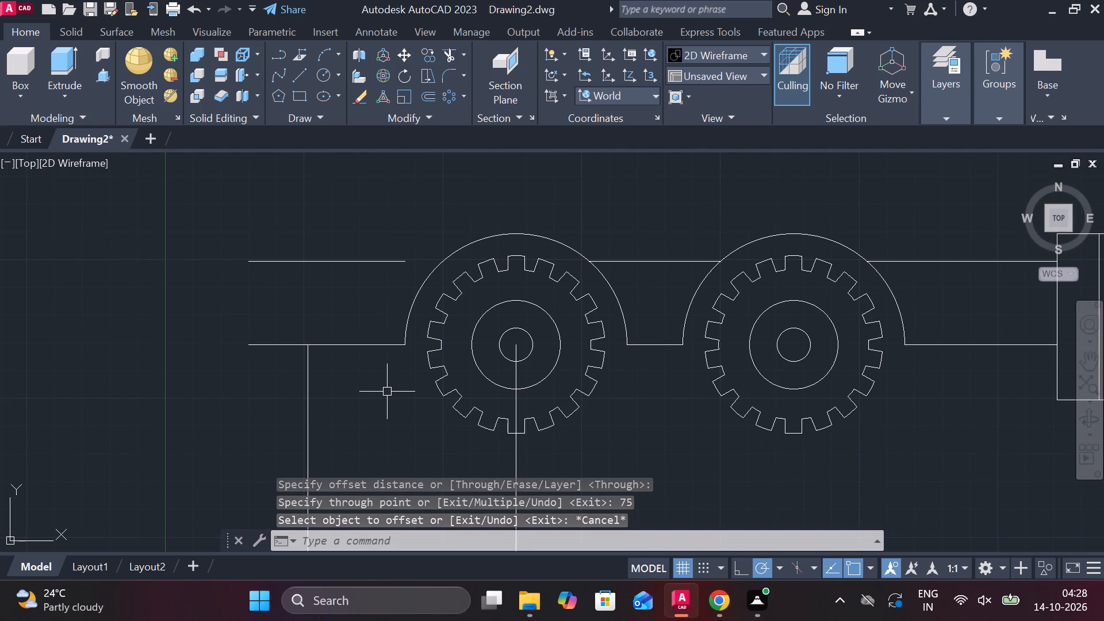
type("tr")
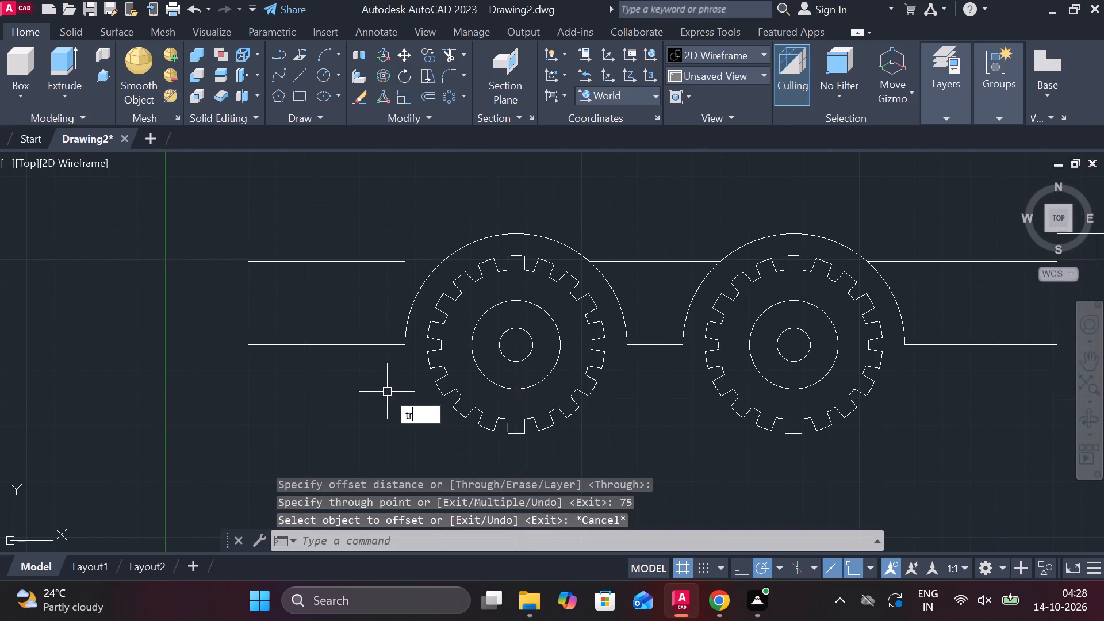
key("space")
left_click(288, 348)
double_click(330, 348)
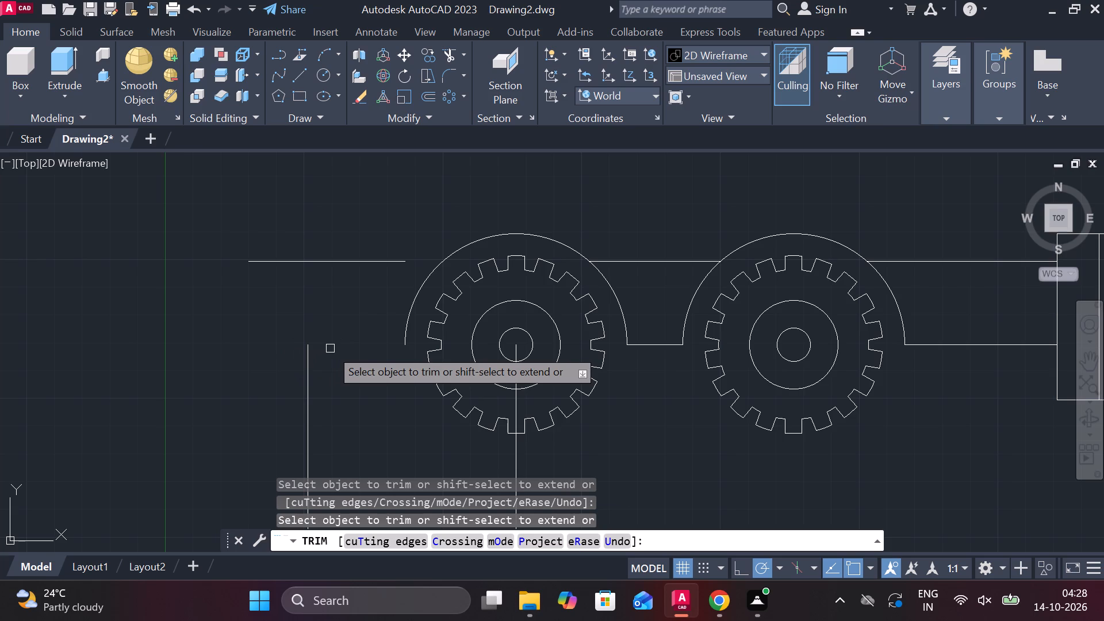
key("Escape")
Draw a stepped line from the outer base of the leftmost housing arc: 35 left, 5 up and 20 right.
key("l")
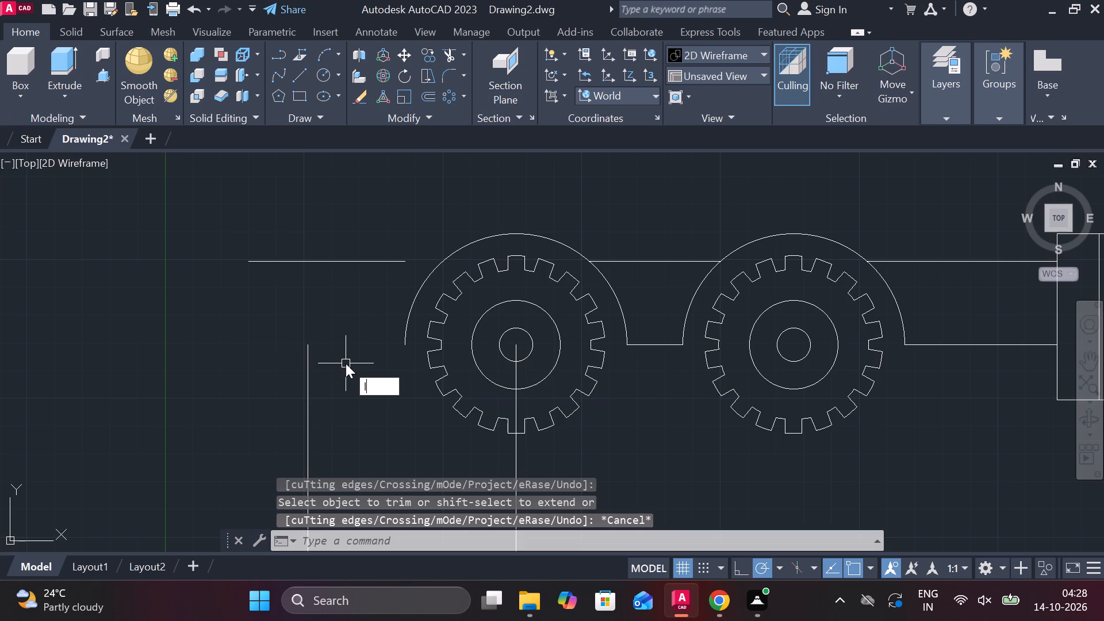
key("Return")
left_click(397, 344)
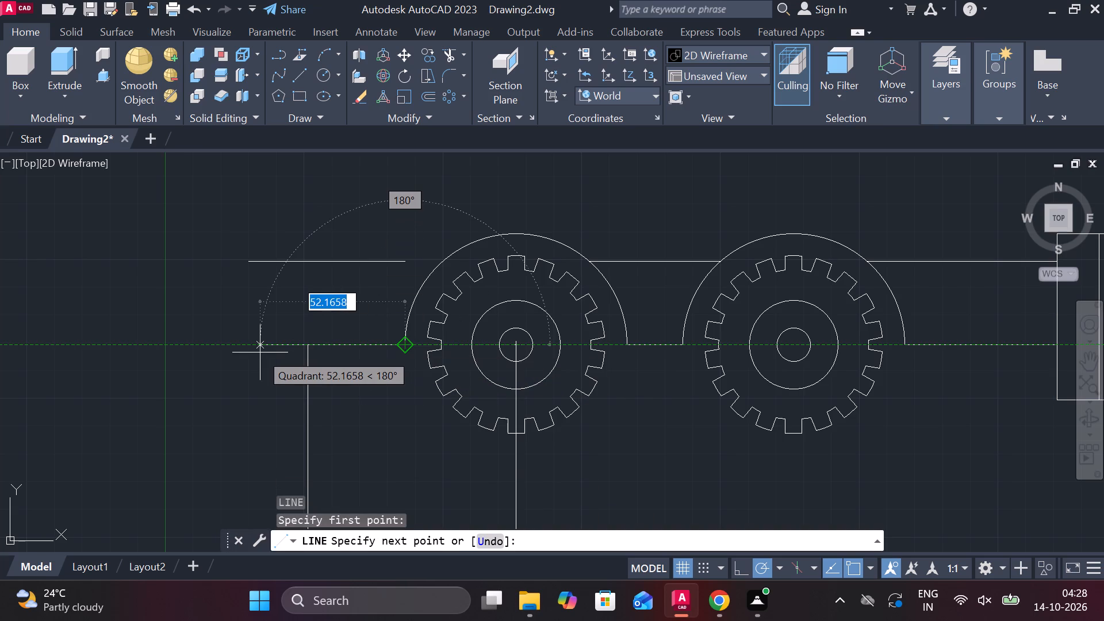
type("35")
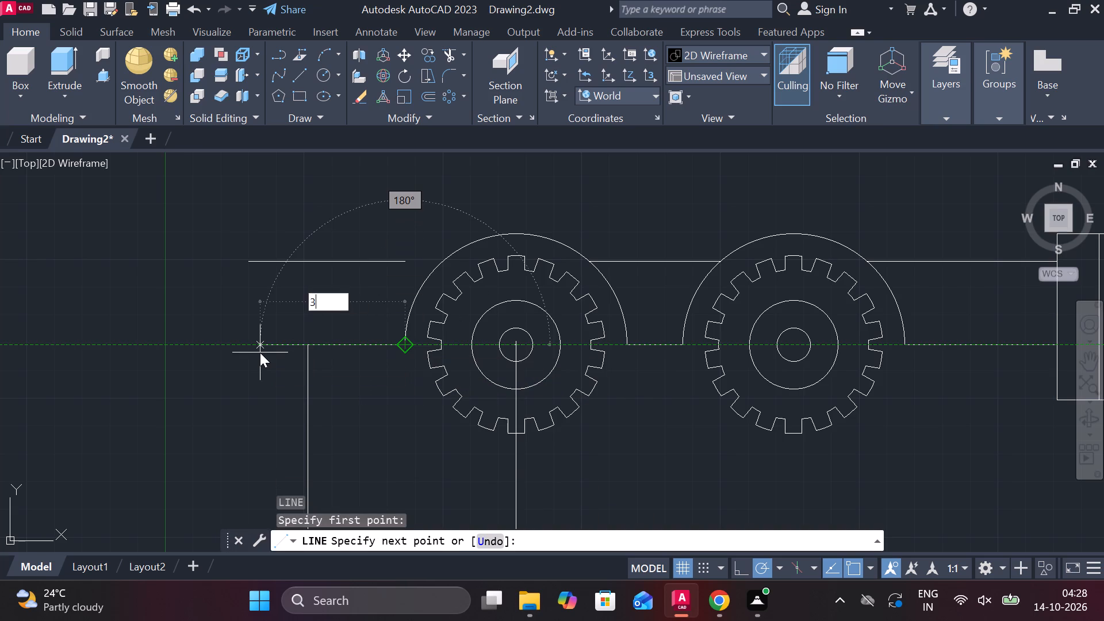
key("space")
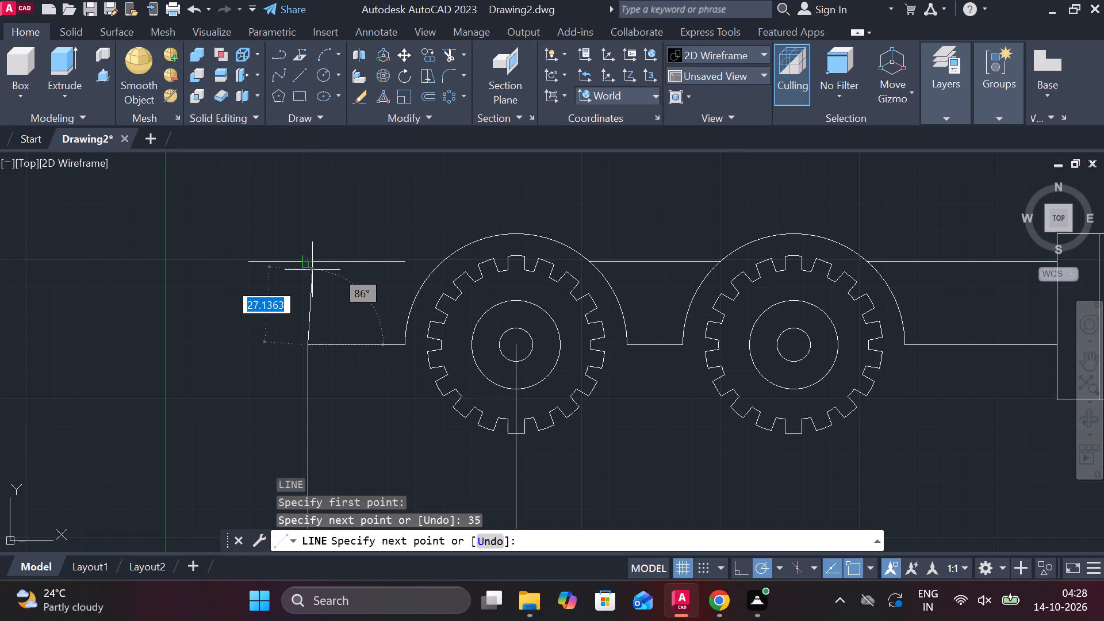
type("5")
key("space")
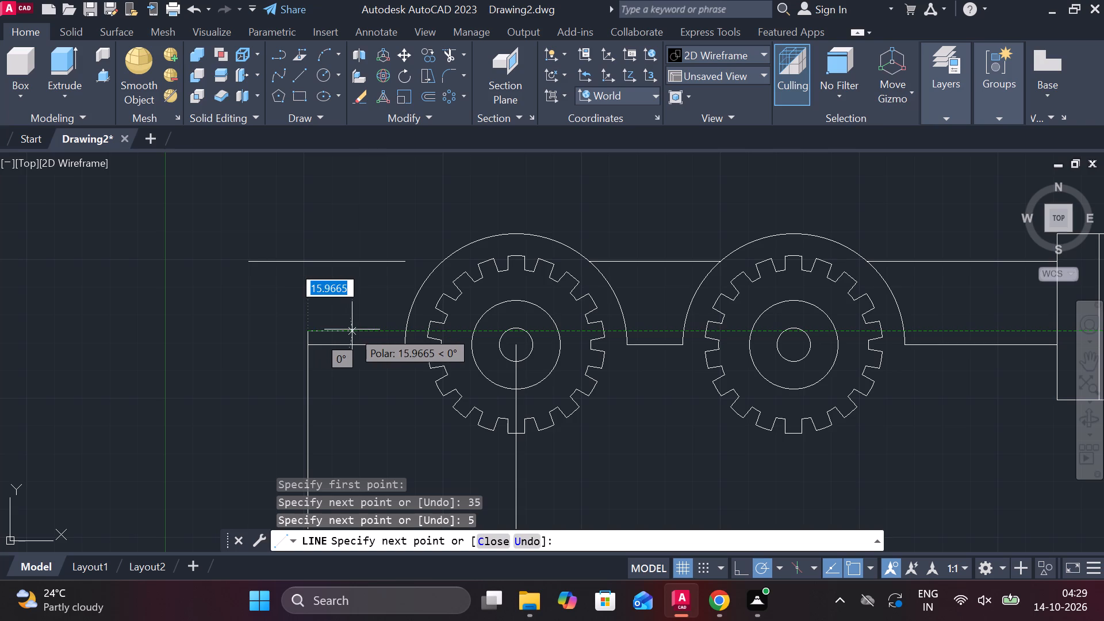
type("20")
key("Return")
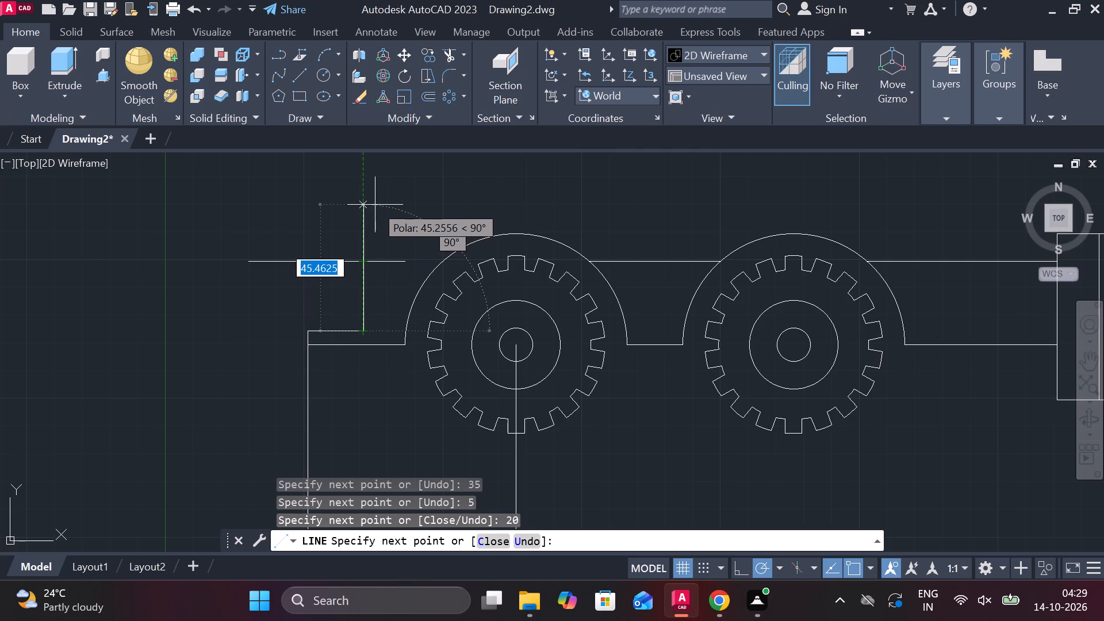
Continue the stepped line 135 up, 300 right, and straight down to the top edge of the detailed box.
type("135")
key("space")
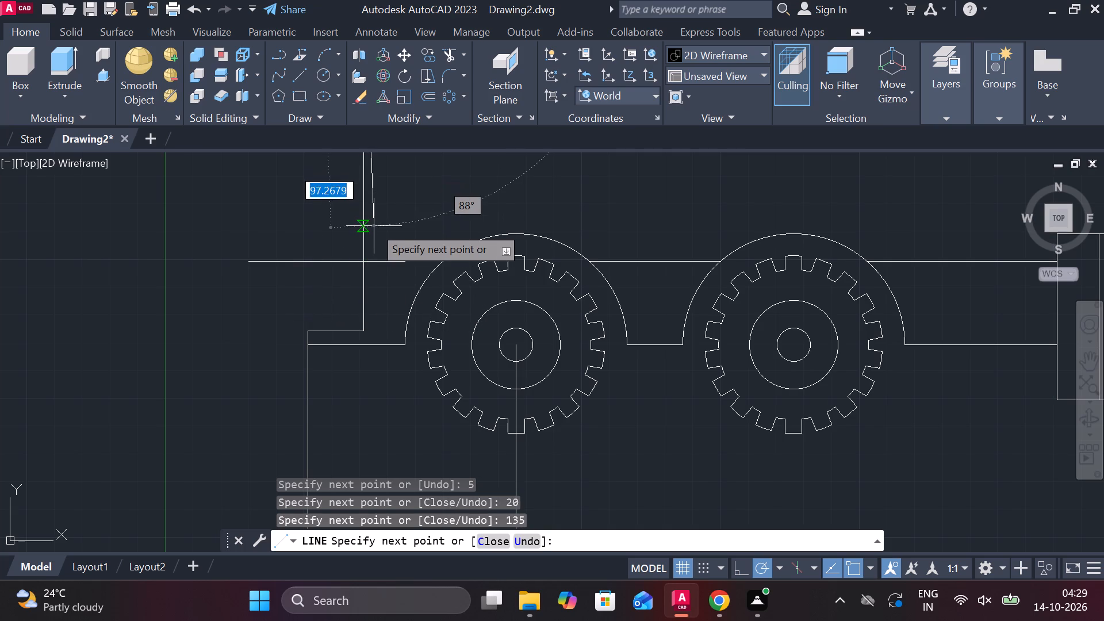
scroll(374, 205, "down", 1)
middle_click_drag(398, 227, 385, 388)
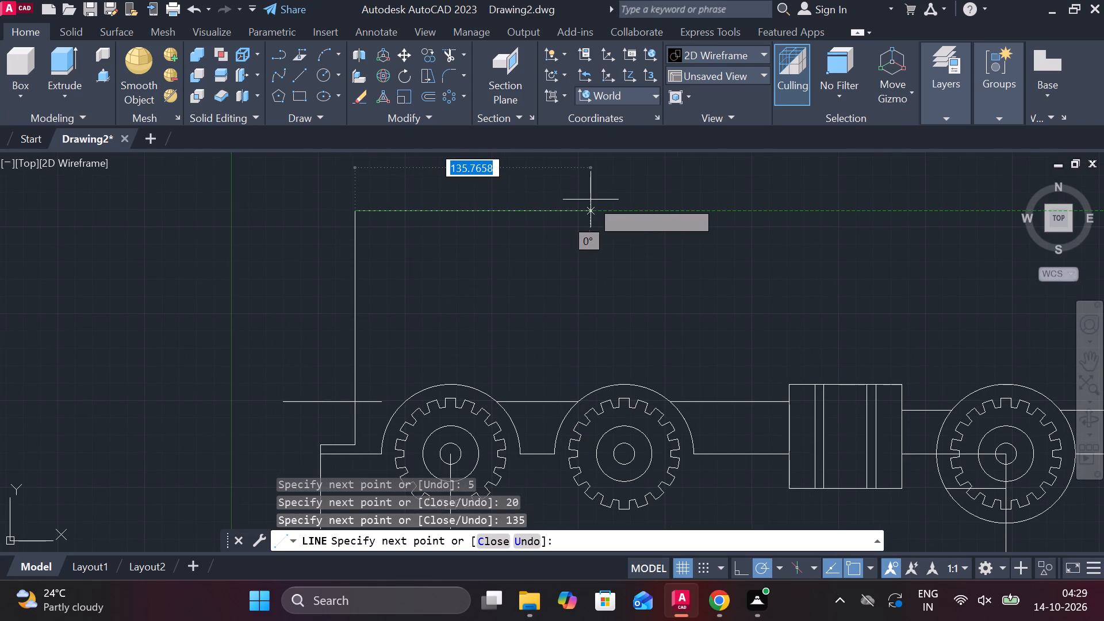
type("300")
key("Return")
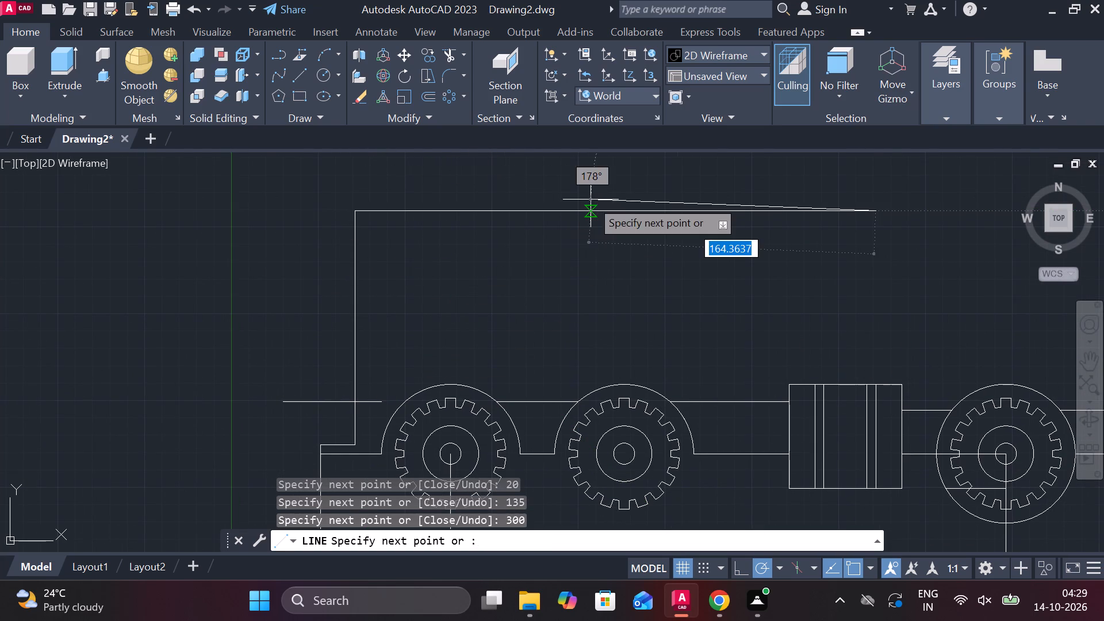
middle_click_drag(512, 329, 271, 295)
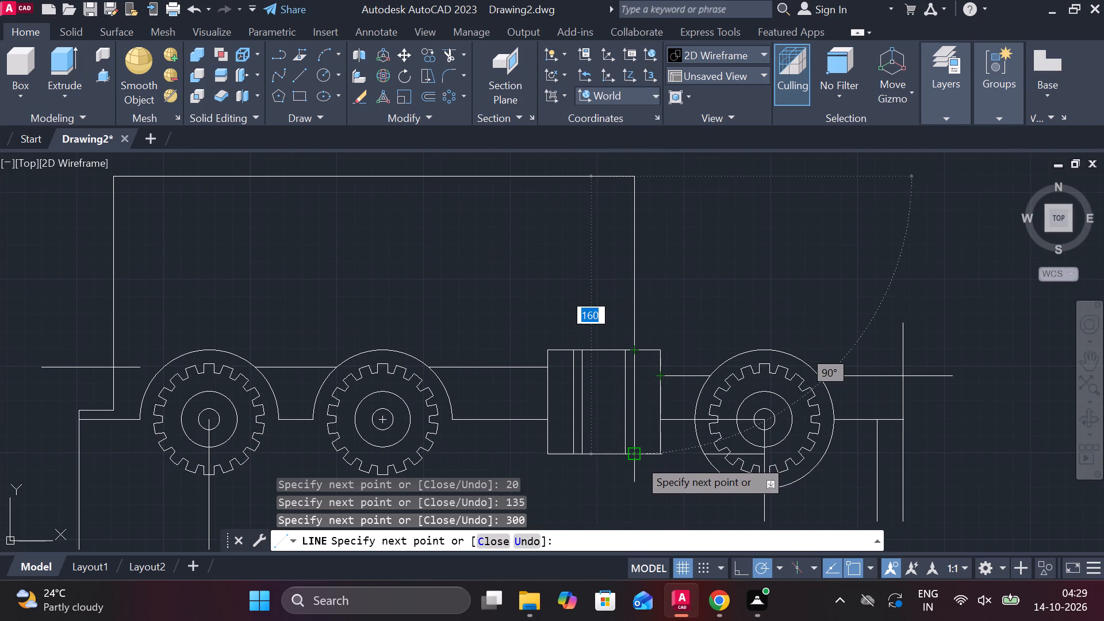
left_click(635, 348)
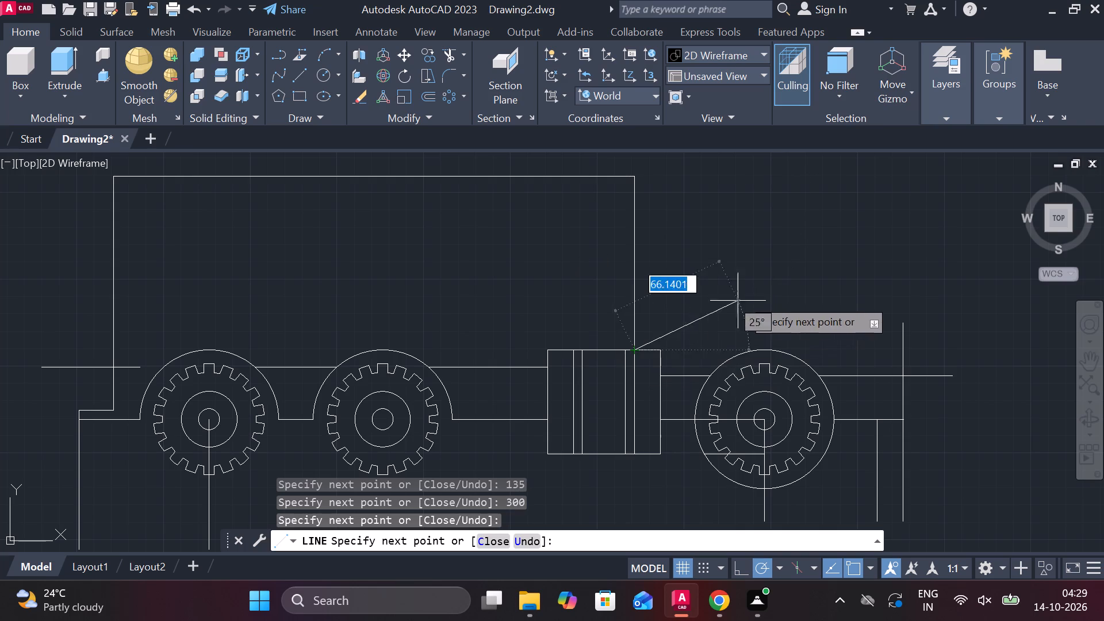
key("Escape")
Extend the raised horizontal line to meet the leftmost gear's housing arc.
middle_click_drag(478, 268, 486, 269)
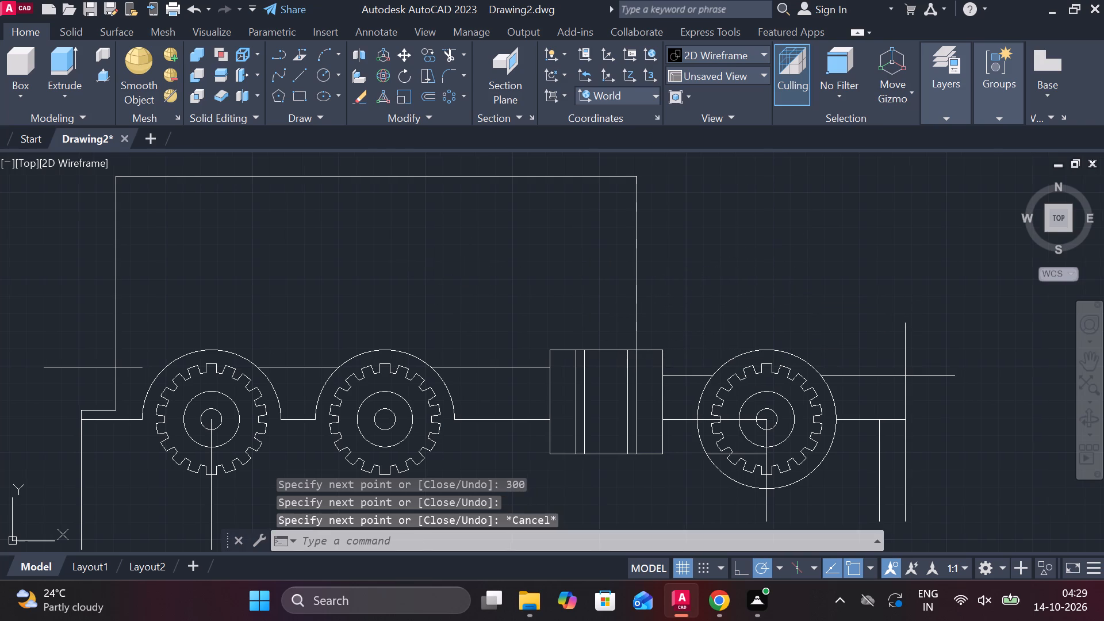
middle_click_drag(486, 269, 530, 278)
middle_click_drag(443, 283, 586, 292)
middle_click_drag(395, 321, 483, 308)
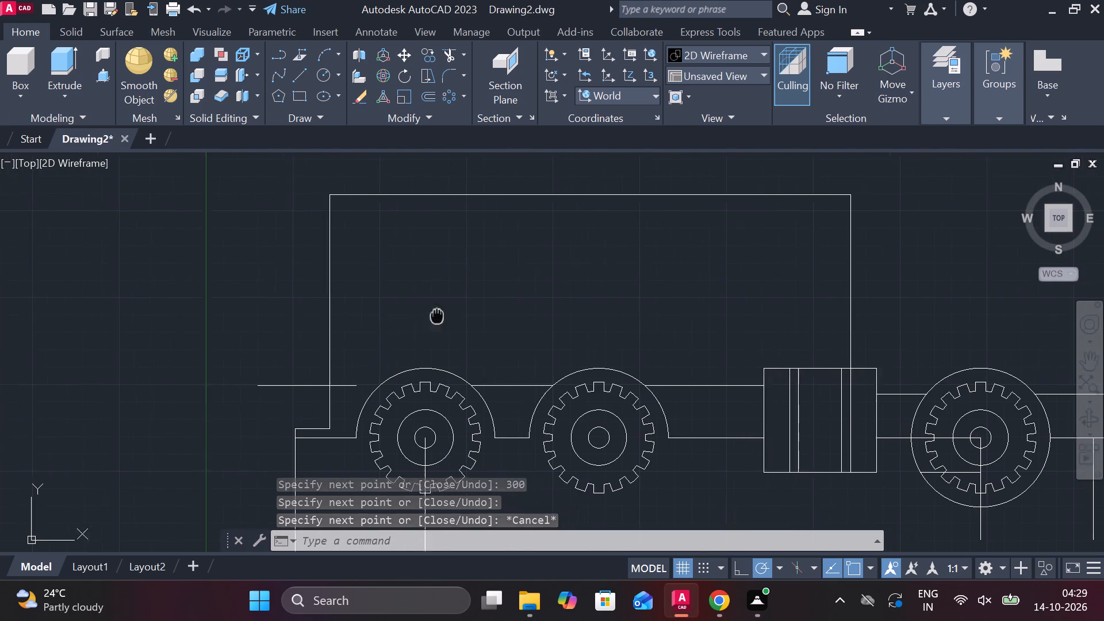
middle_click_drag(483, 308, 536, 298)
middle_click_drag(522, 310, 475, 269)
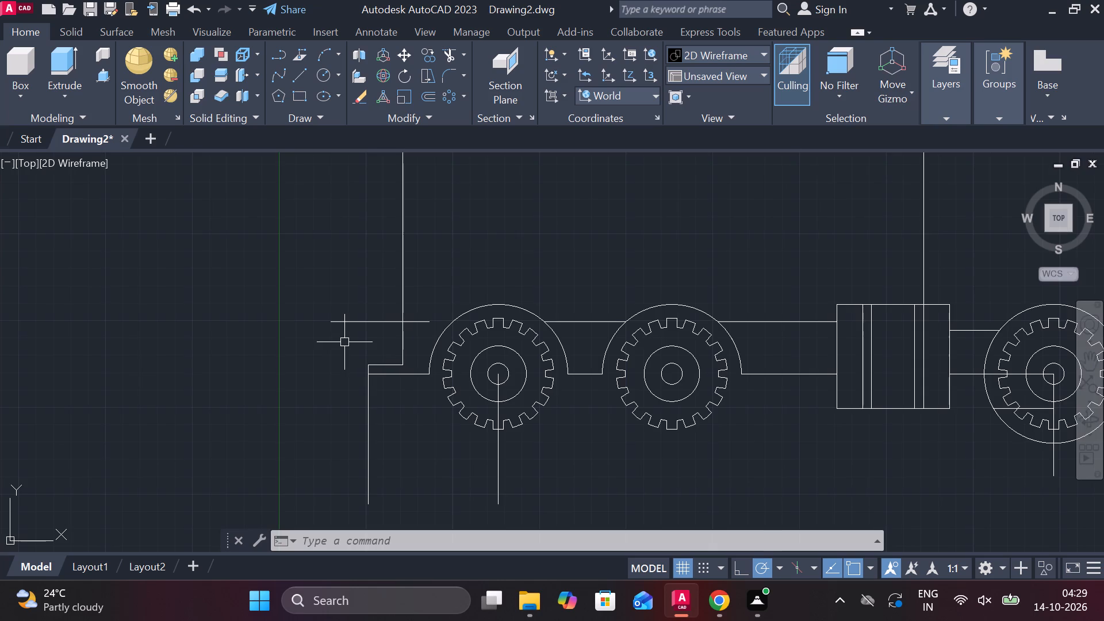
middle_click_drag(344, 342, 324, 319)
type("ex")
key("space")
left_click(410, 296)
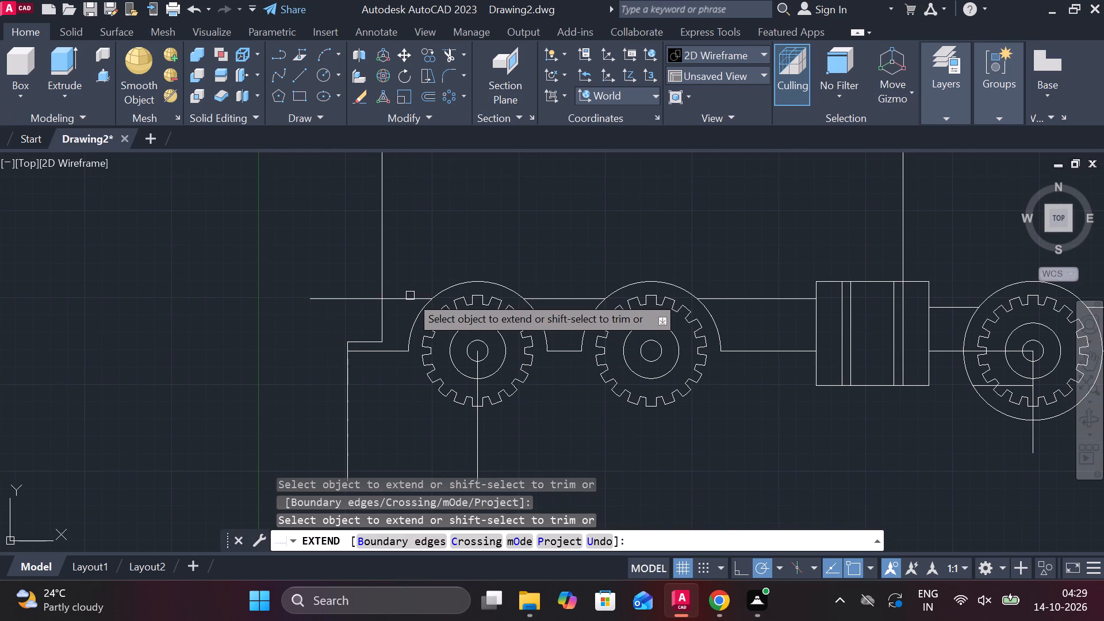
key("Escape")
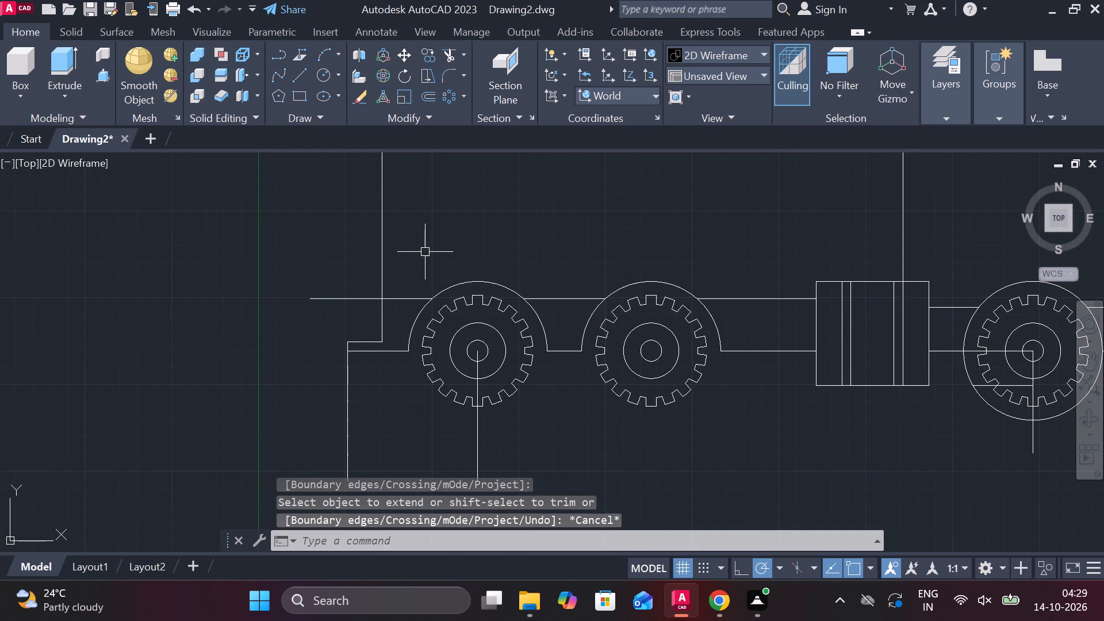
Trim the raised line's overhang to the left of the tall outline's vertical edge.
type("tr")
key("space")
left_click(356, 304)
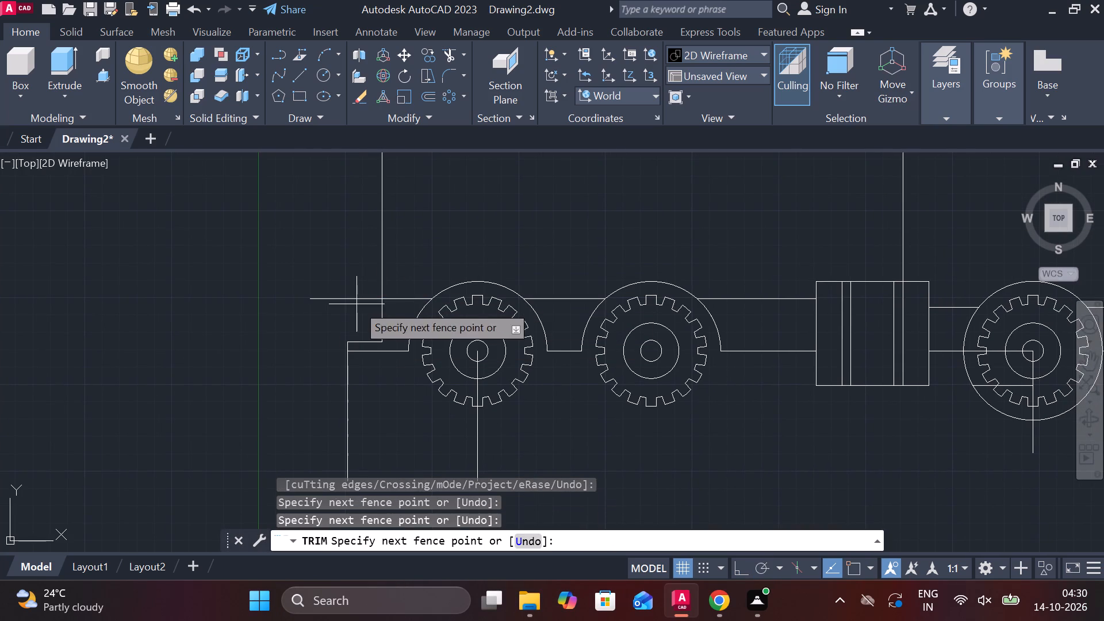
left_click(360, 275)
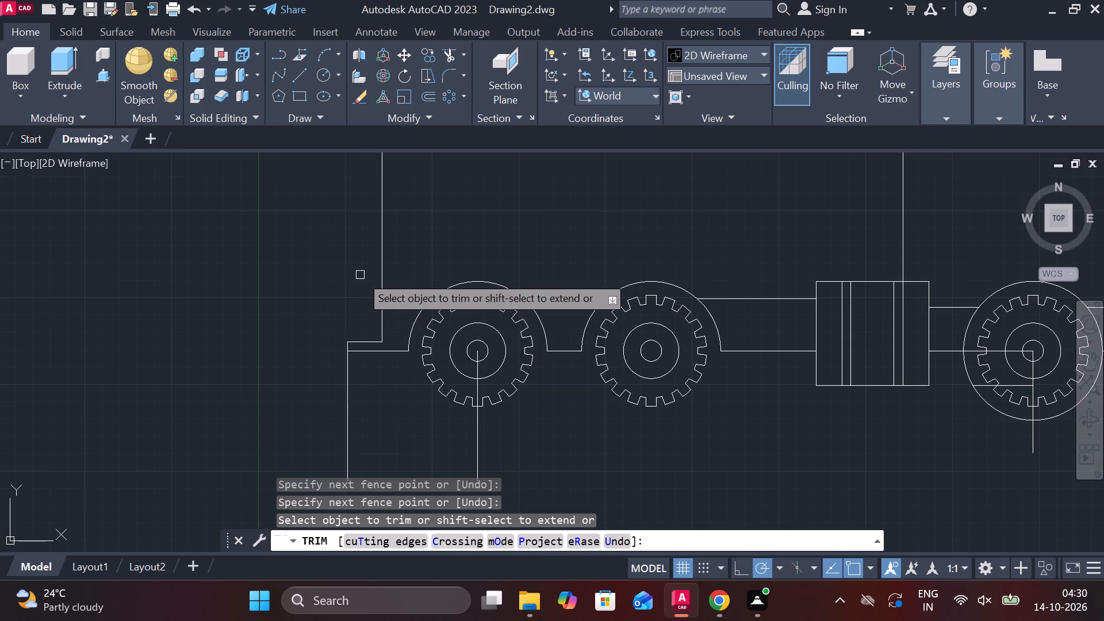
Remove the vertical line hanging below the outer end of the stepped outline.
scroll(414, 347, "down", 1)
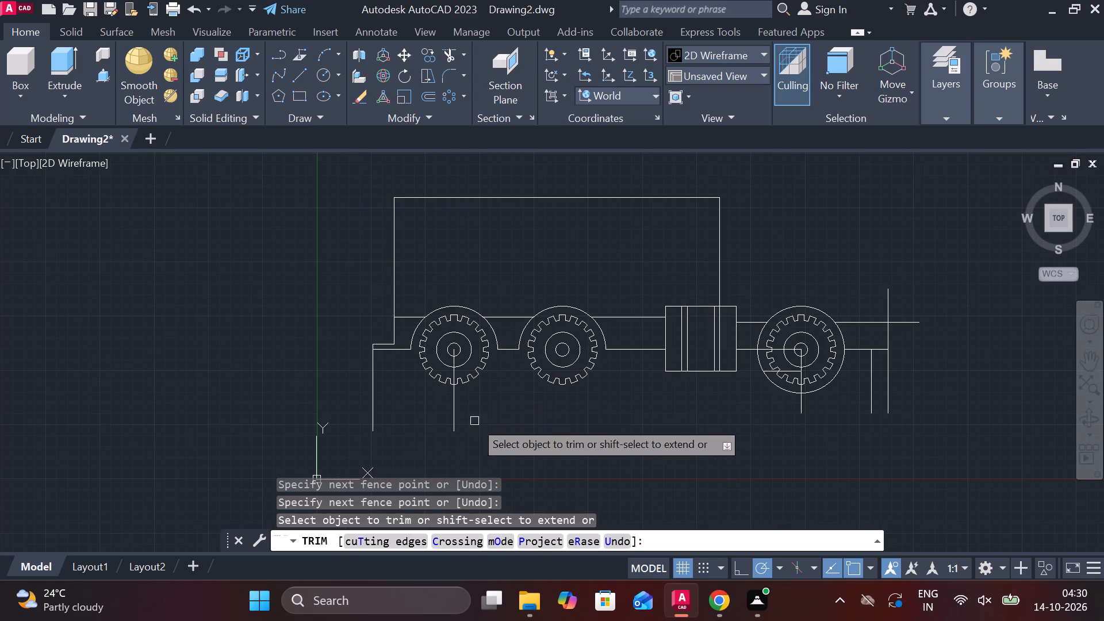
left_click(375, 386)
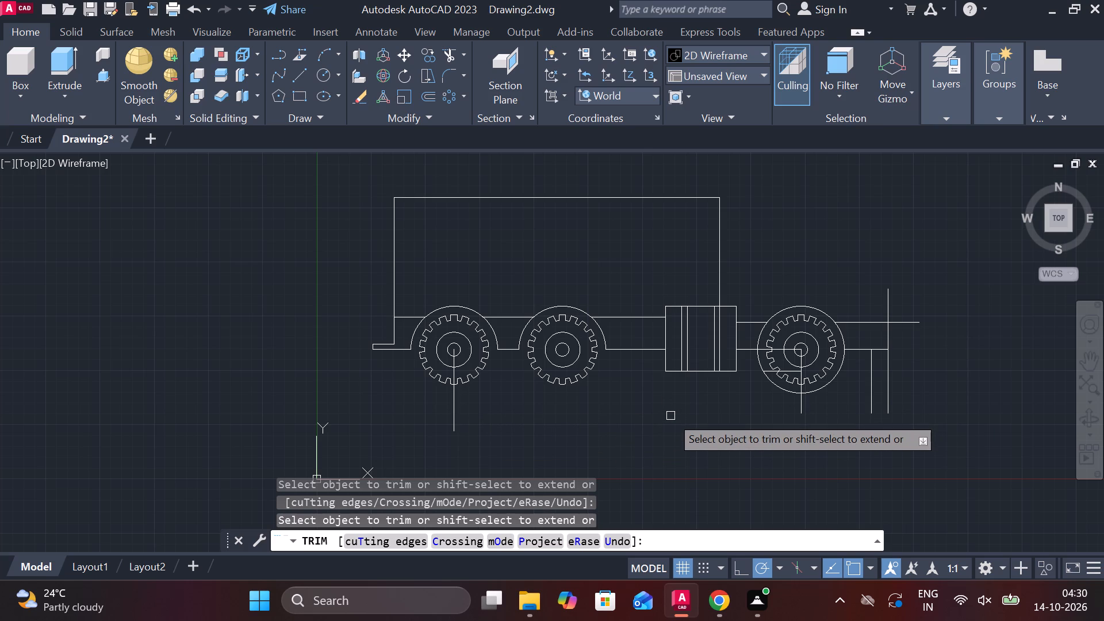
middle_click_drag(490, 277, 522, 318)
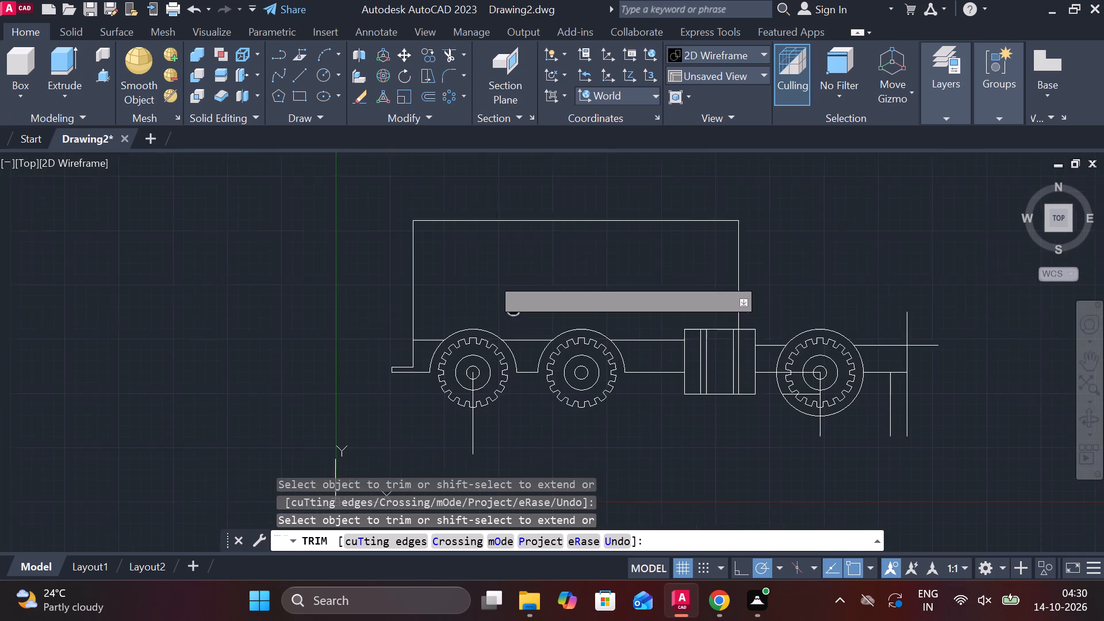
middle_click_drag(522, 318, 520, 321)
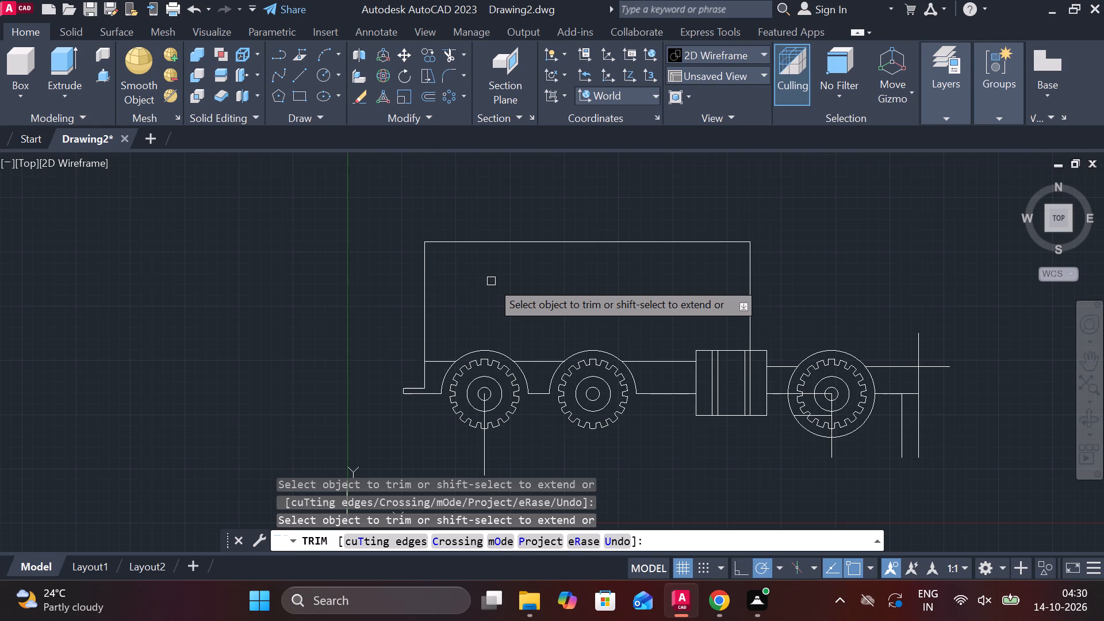
key("Escape")
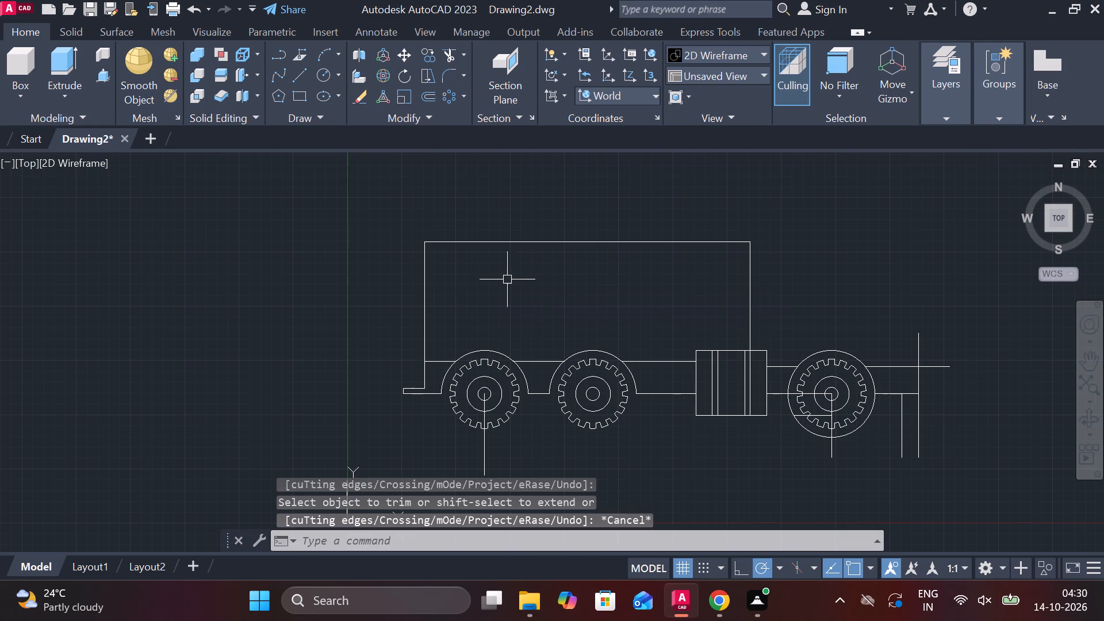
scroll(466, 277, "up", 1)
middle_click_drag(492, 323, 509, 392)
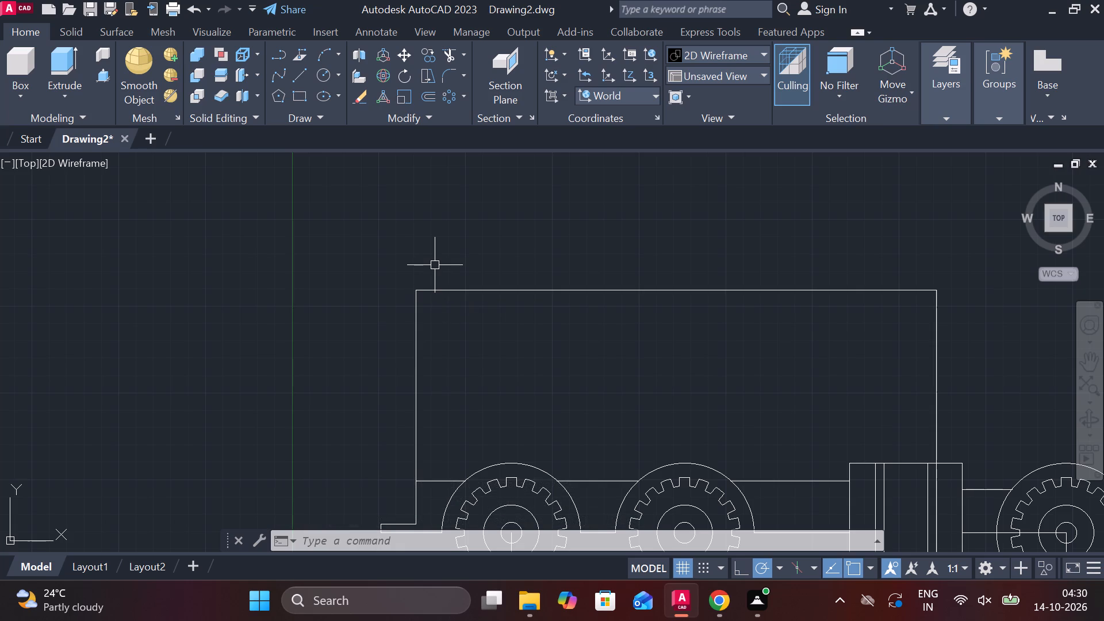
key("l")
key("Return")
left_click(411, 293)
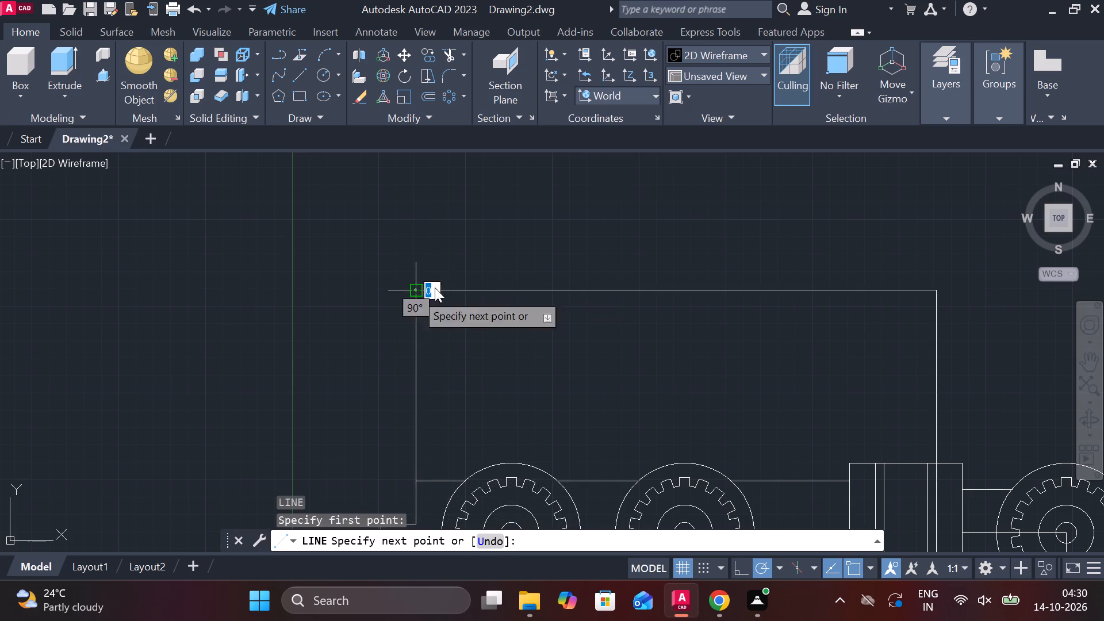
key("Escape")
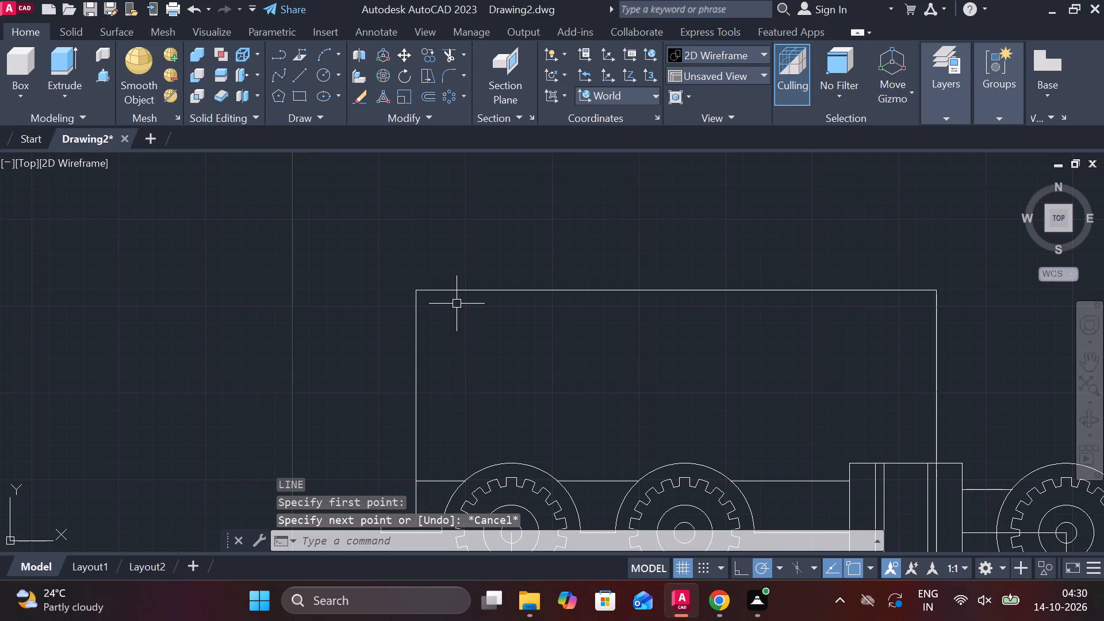
Draw a short vertical line straight up from the tall outline's top-left corner.
key("l")
key("Return")
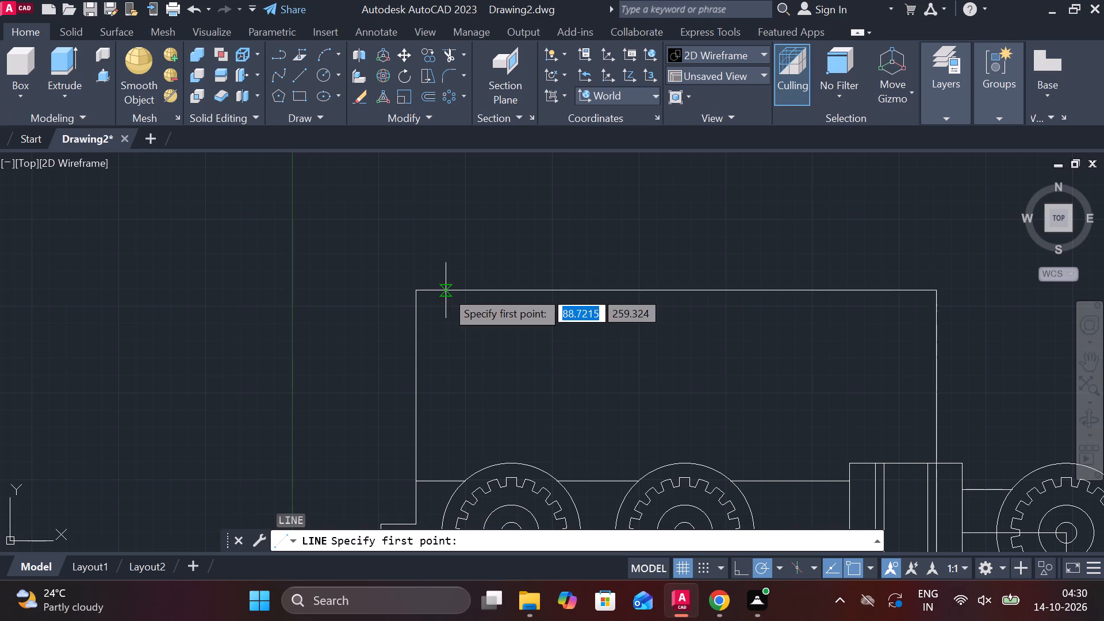
left_click(421, 290)
left_click(421, 241)
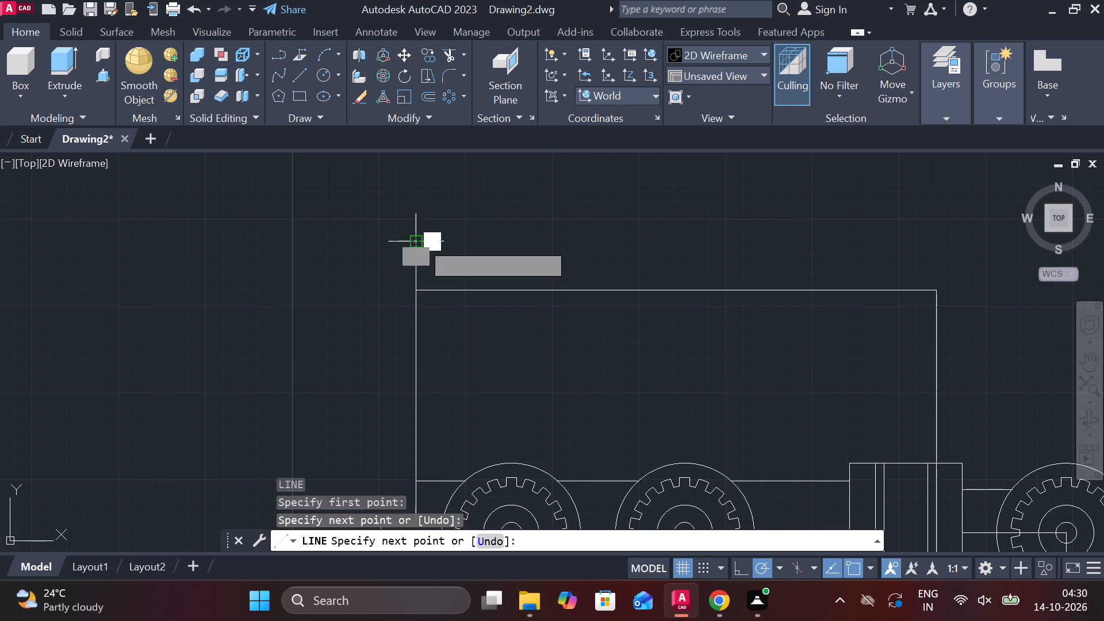
key("Escape")
Offset the short vertical line 35 to the right, along the outline's top edge.
left_click(413, 252)
key("o")
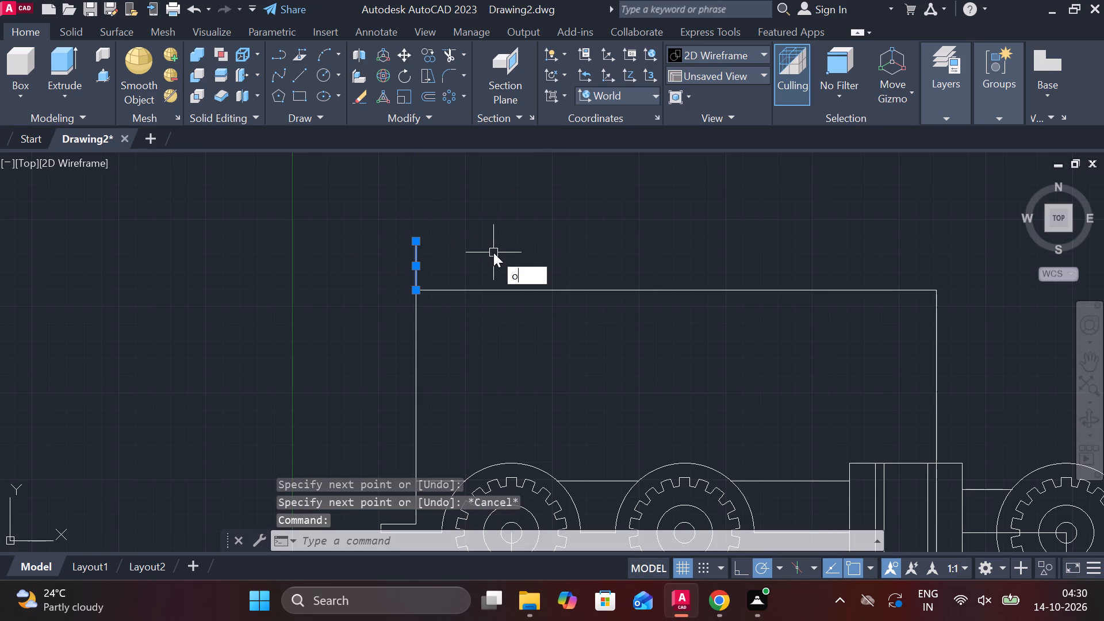
key("Return")
key("Return")
type("35")
key("space")
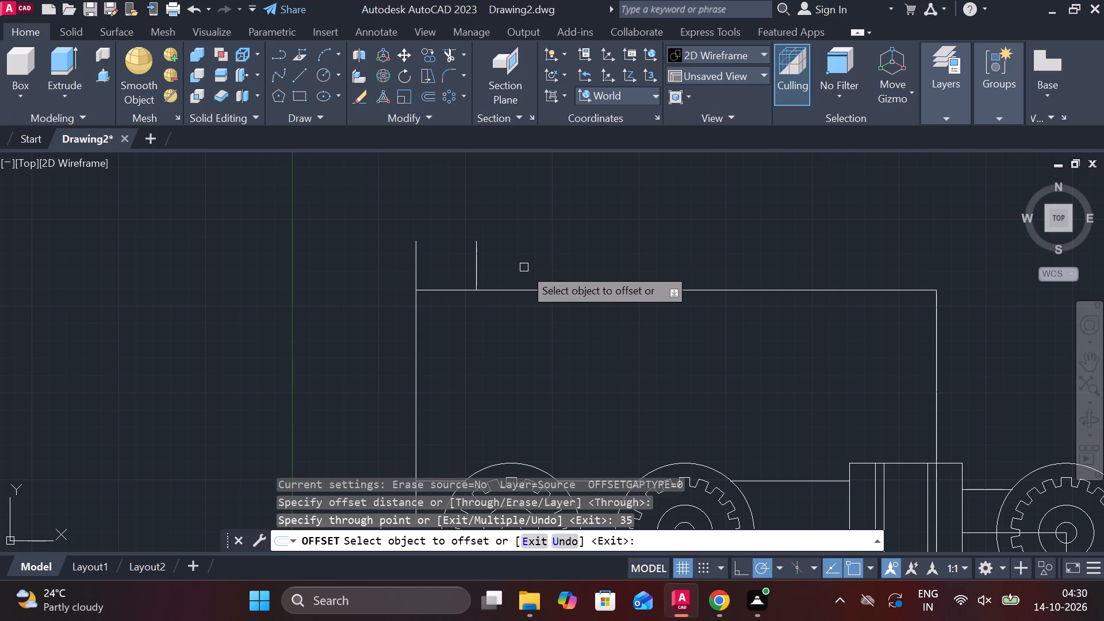
key("Escape")
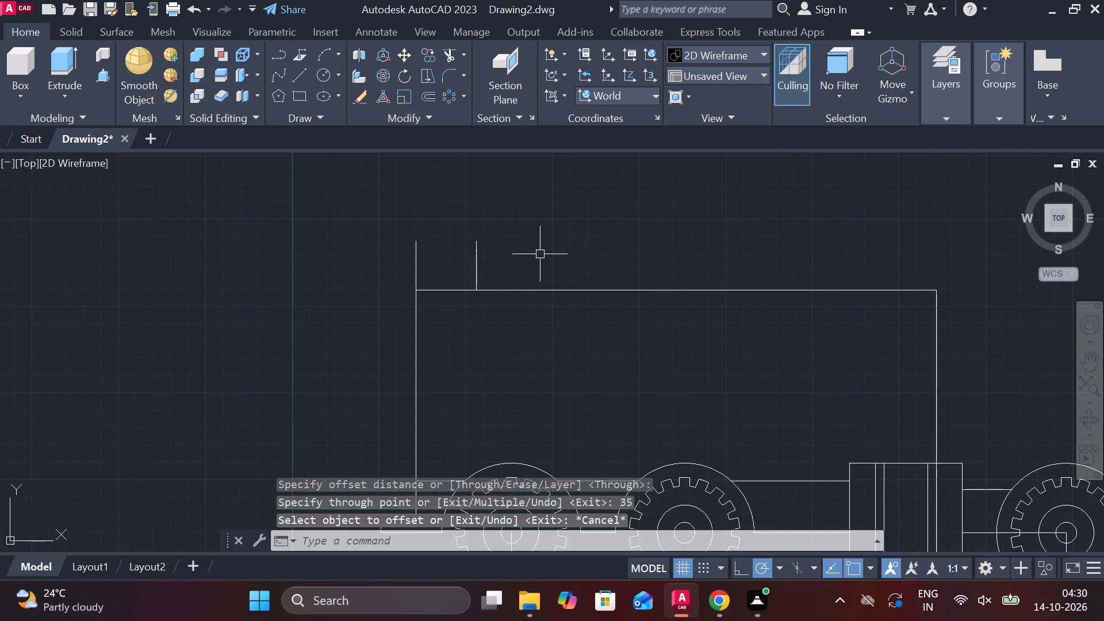
Draw a slanted line 70 long at 70° from the base of the offset short vertical line.
key("l")
key("Return")
left_click(485, 291)
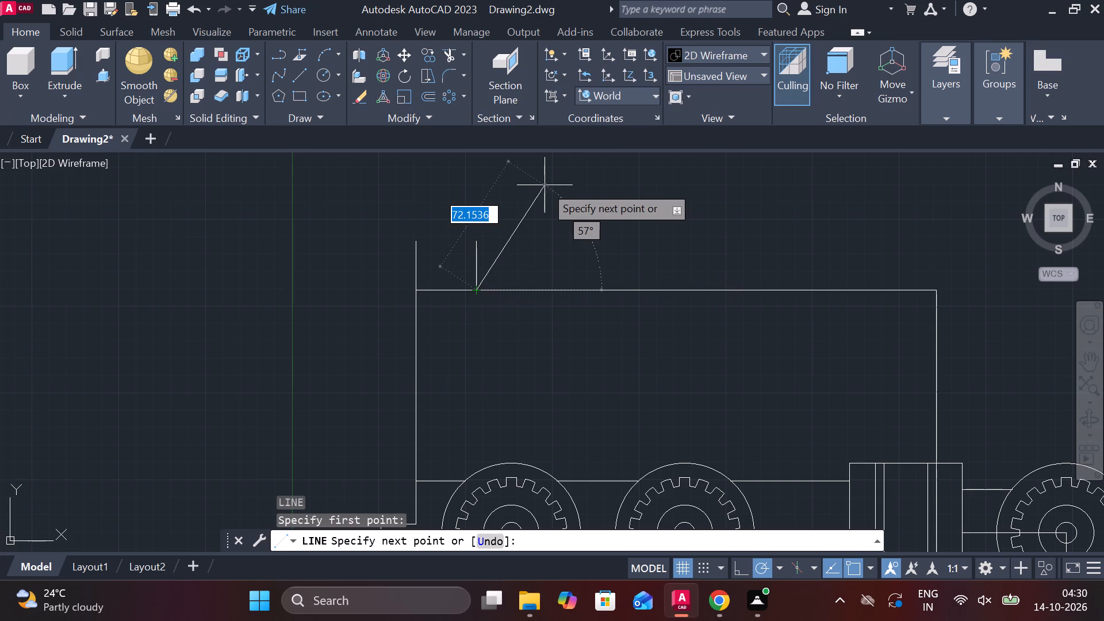
type("70")
key("Tab")
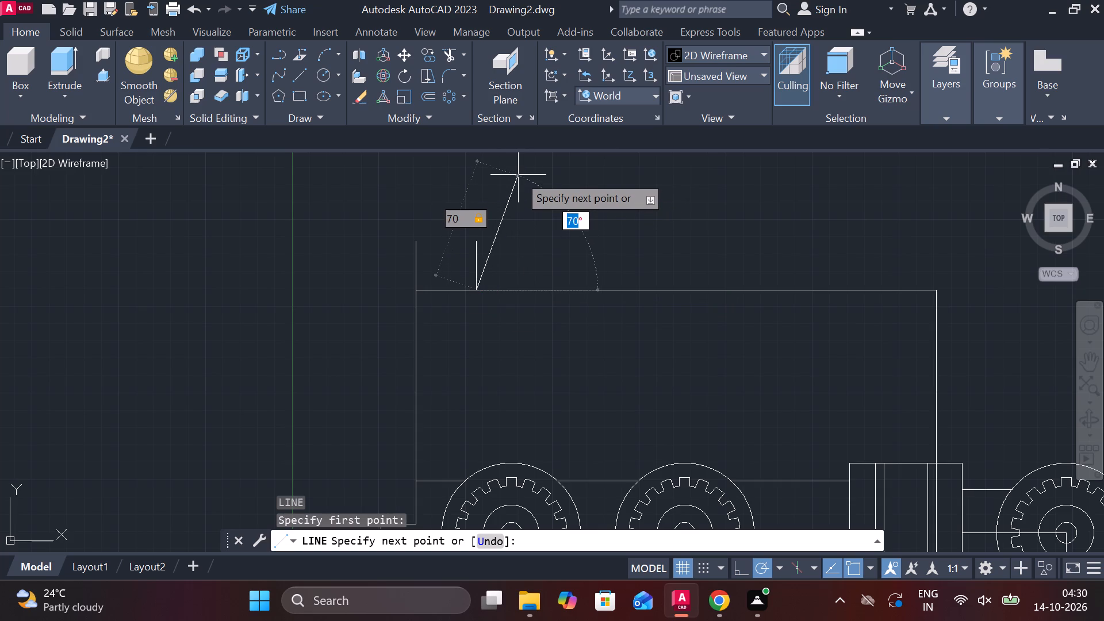
type("70")
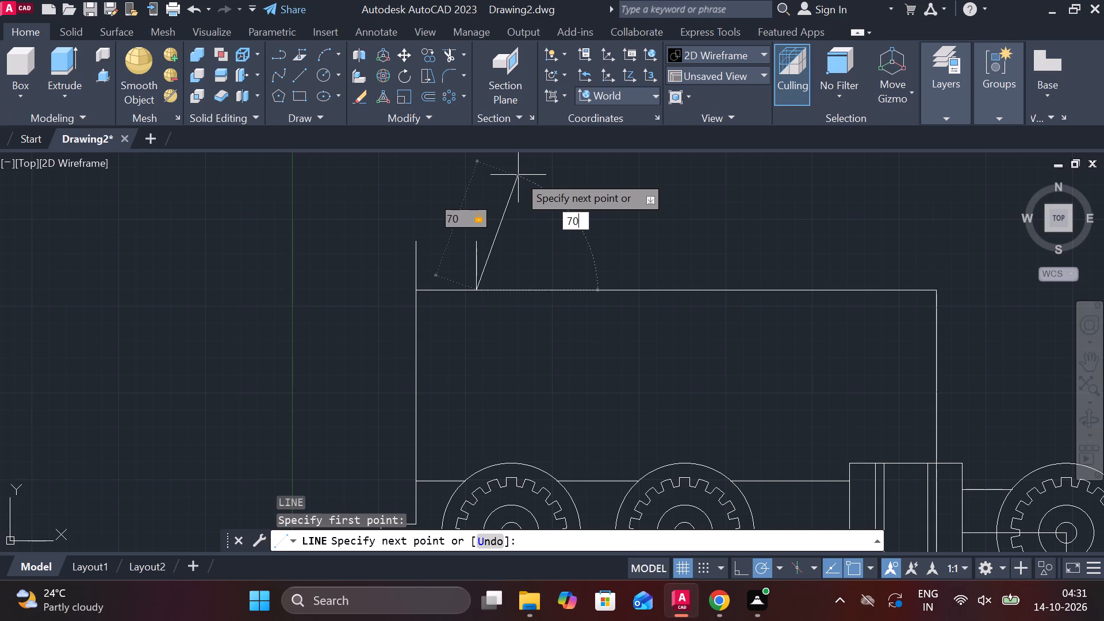
key("Return")
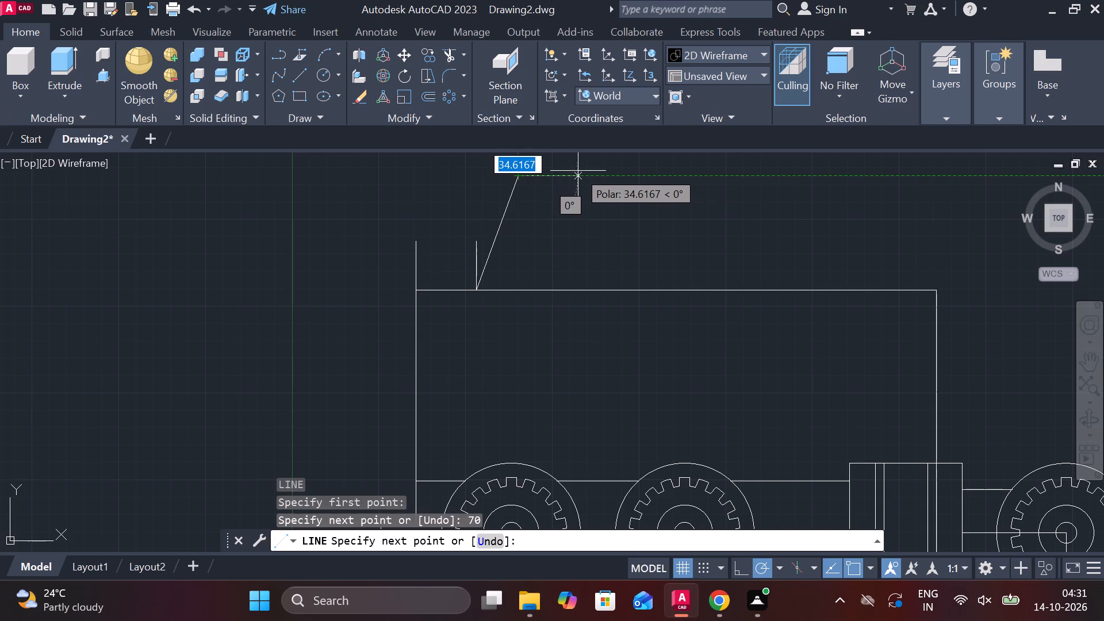
key("Escape")
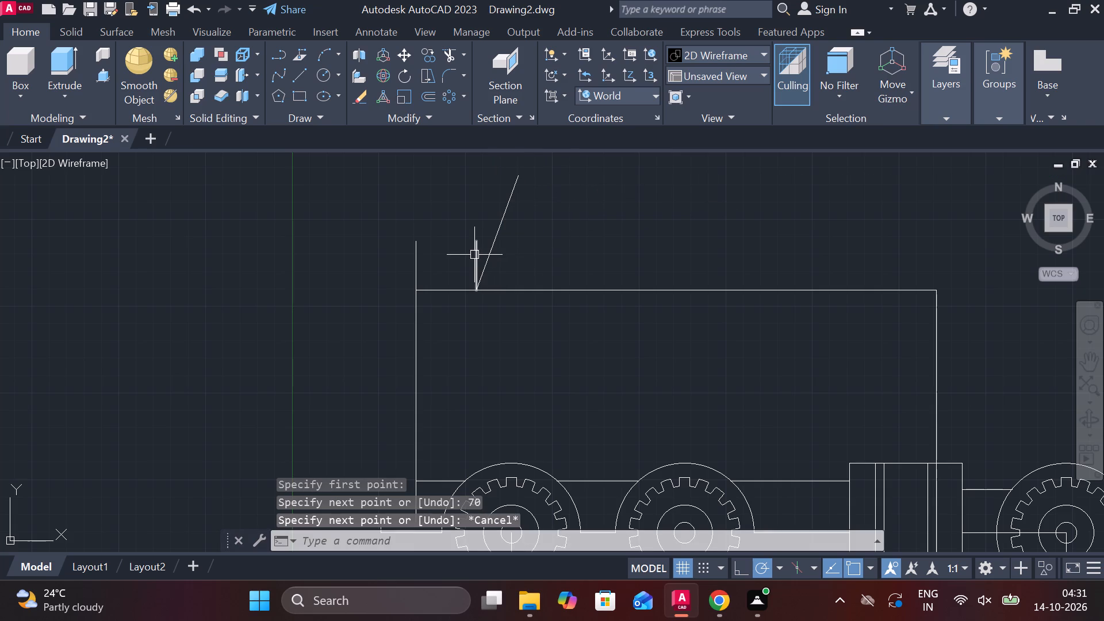
Offset the second short vertical line 77.36 to the right along the tall outline's top edge.
left_click(474, 255)
key("o")
key("Return")
key("Return")
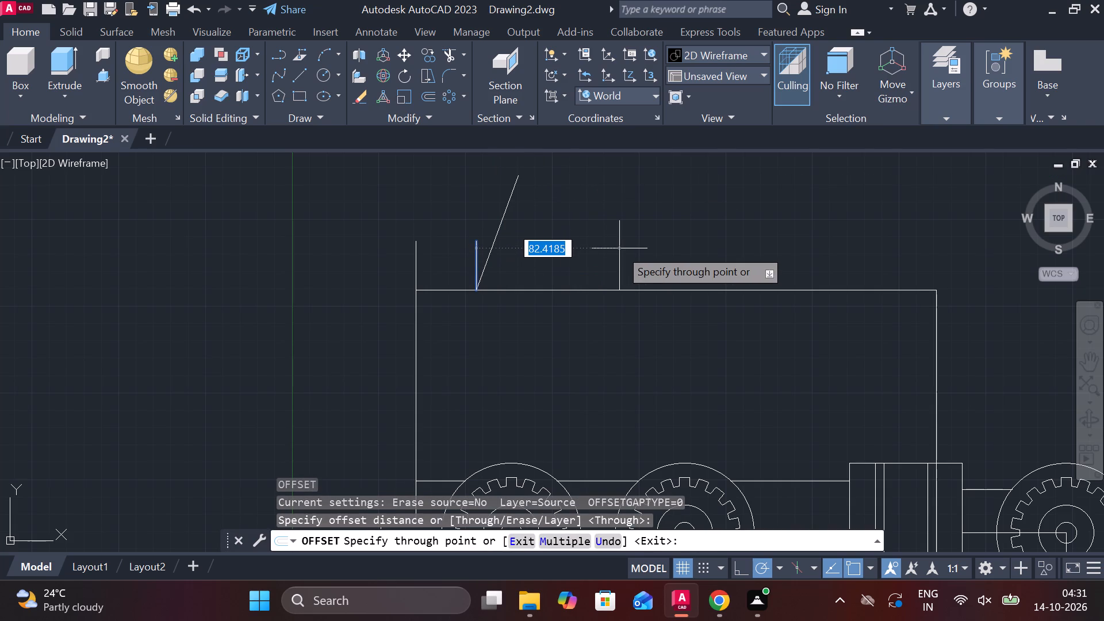
type("77.36")
key("space")
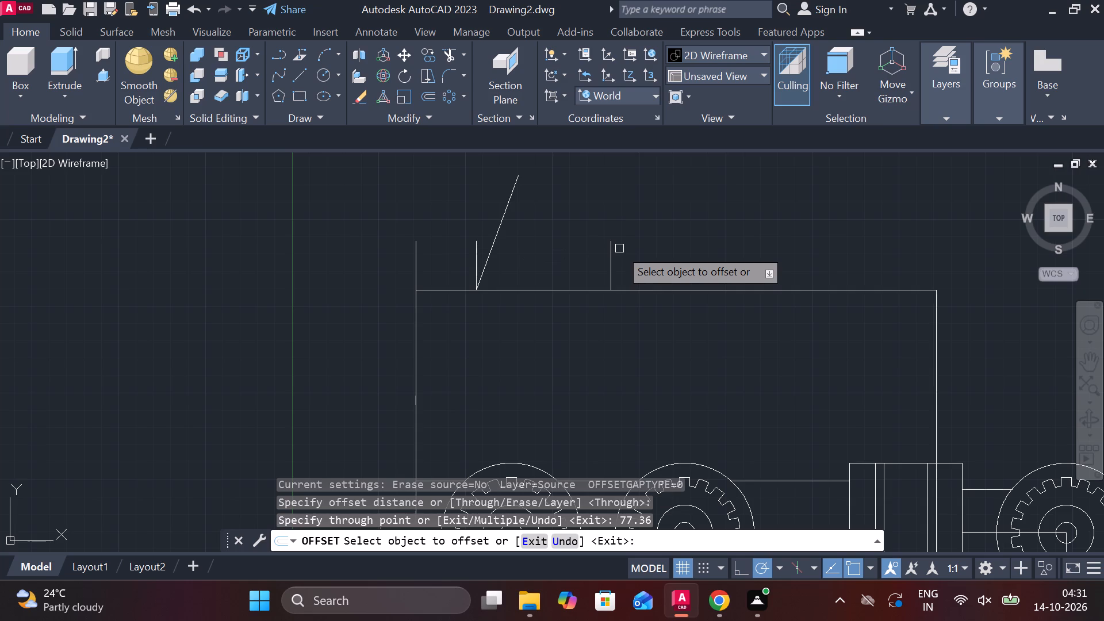
key("Escape")
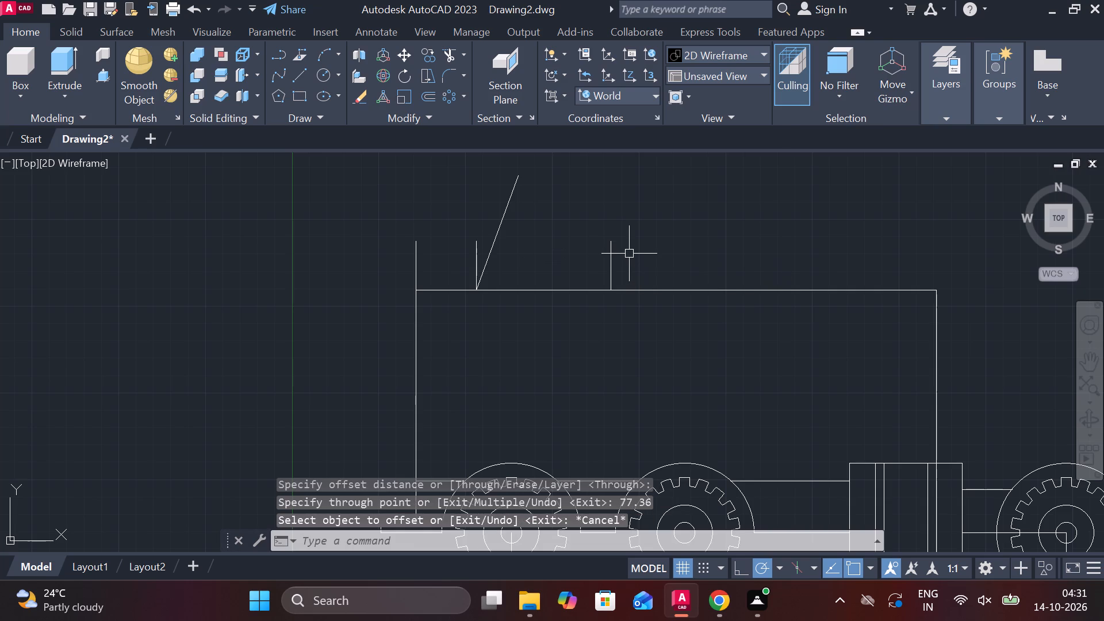
Draw a line 40 long at 110° from the third short vertical's base, continuing horizontally left about 80 across the slanted line.
key("l")
key("Return")
left_click(614, 281)
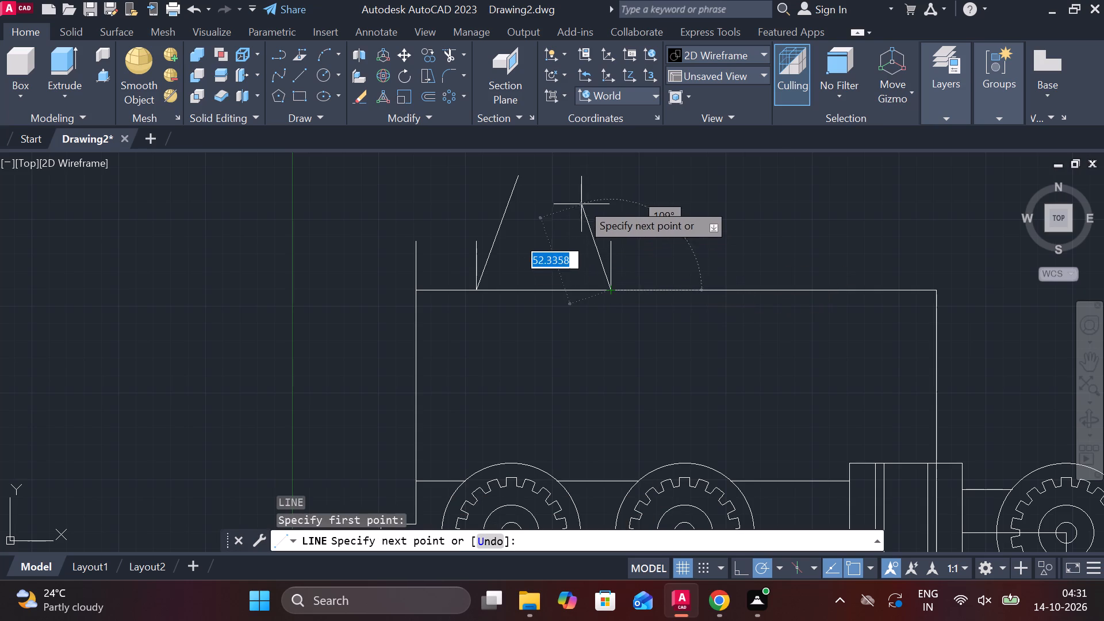
key("7")
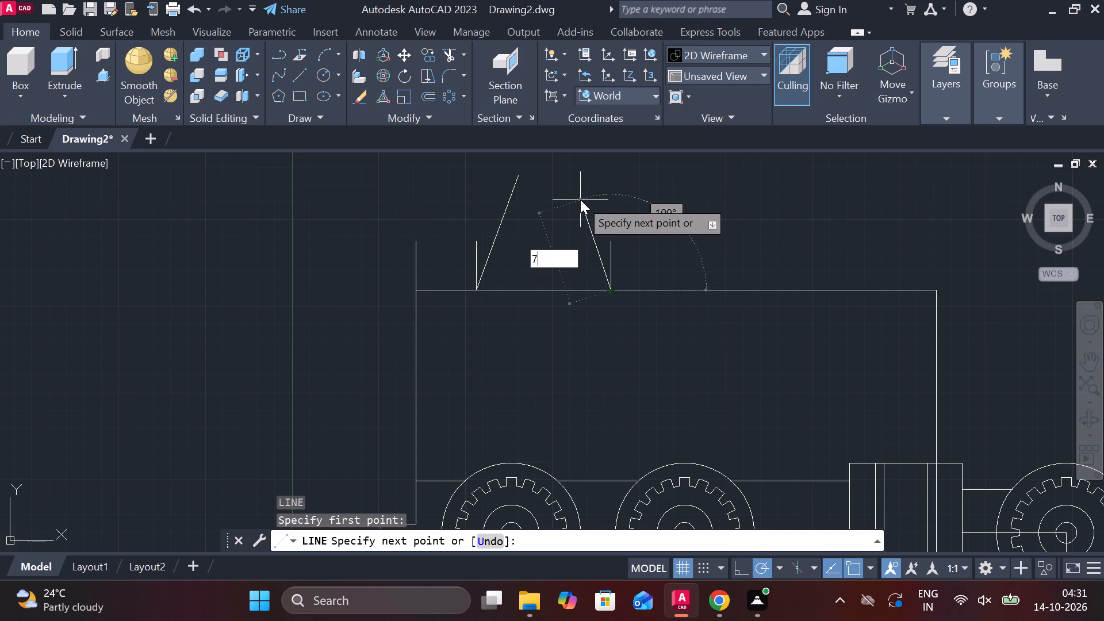
key("BackSpace")
type("40")
key("Tab")
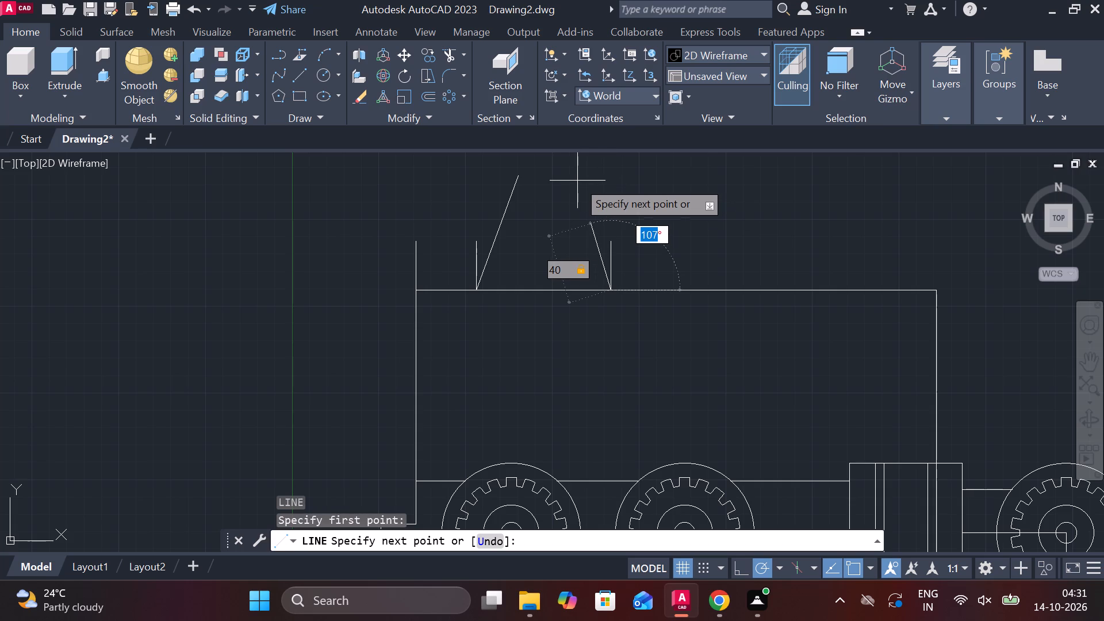
type("110")
key("Return")
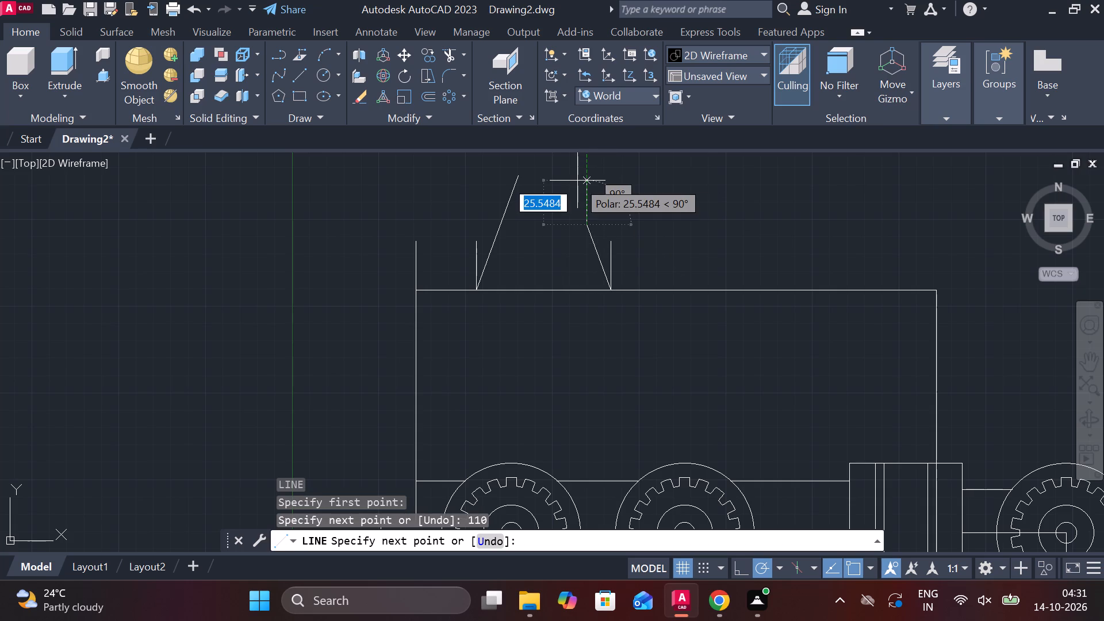
left_click(447, 223)
key("Escape")
Trim the slanted and horizontal lines' overhangs at their crossing to form a trapezoid on the tall outline.
type("tr")
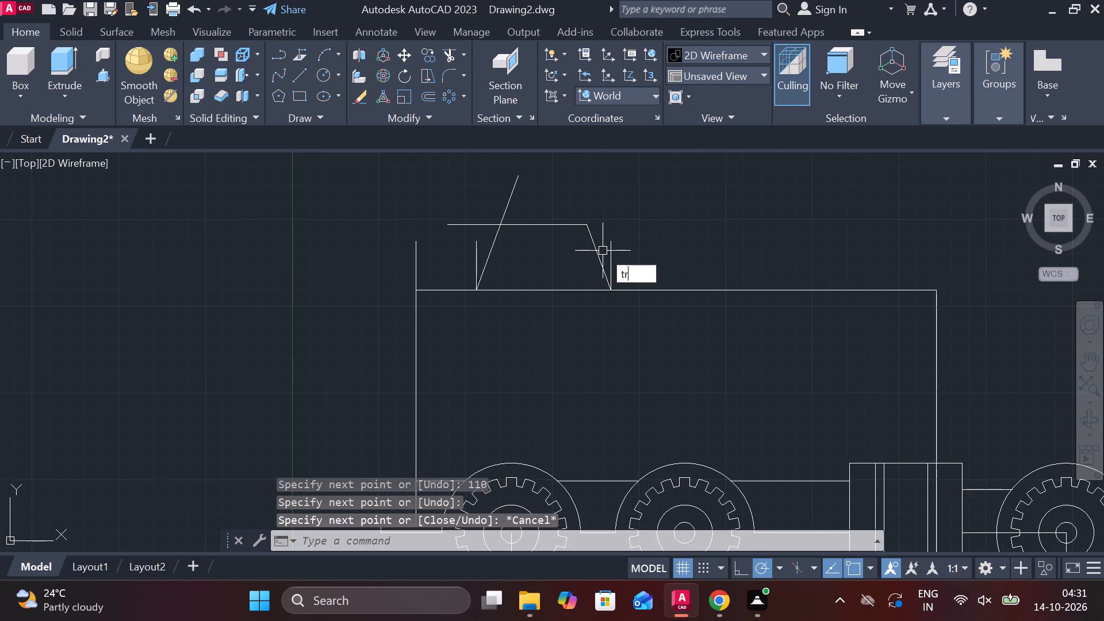
key("space")
left_click(508, 204)
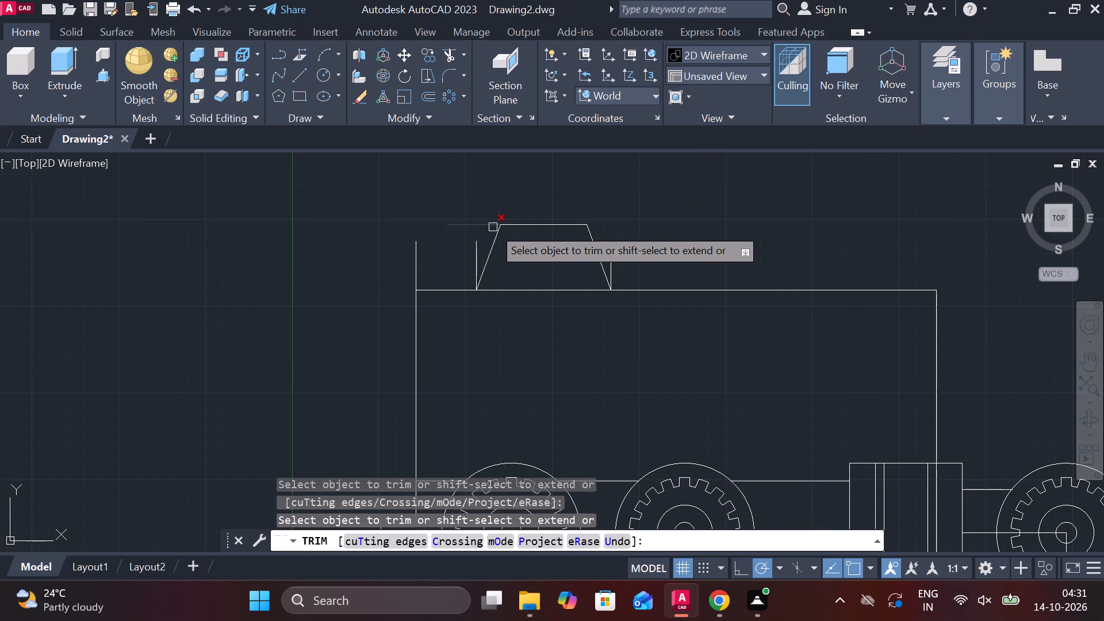
left_click(493, 227)
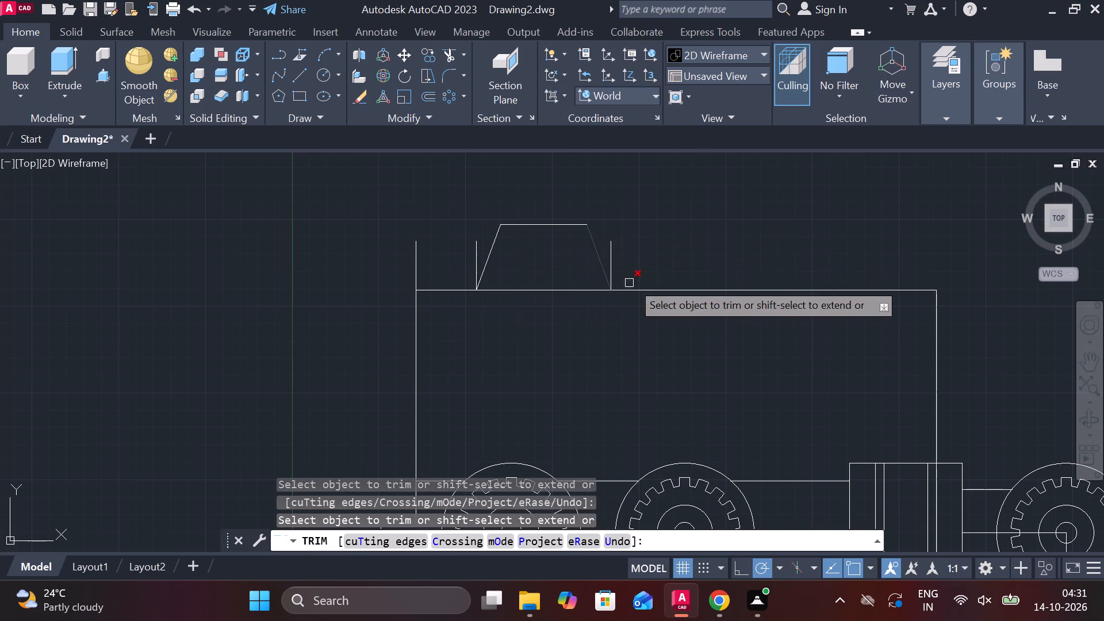
scroll(650, 247, "up", 1)
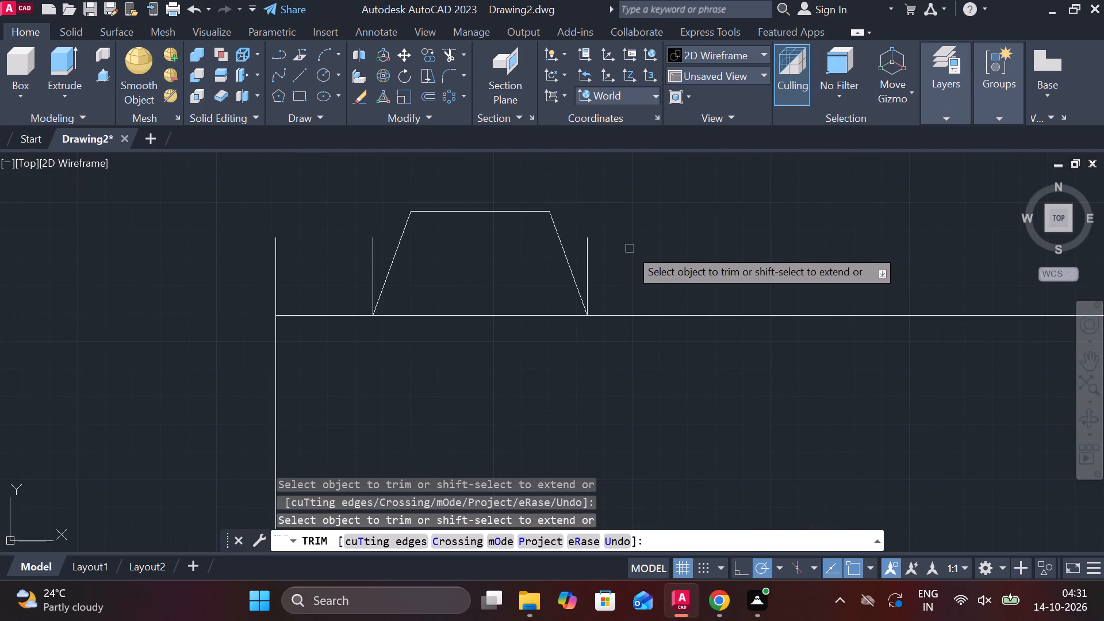
middle_click_drag(689, 271, 694, 278)
middle_click_drag(681, 265, 712, 296)
key("Escape")
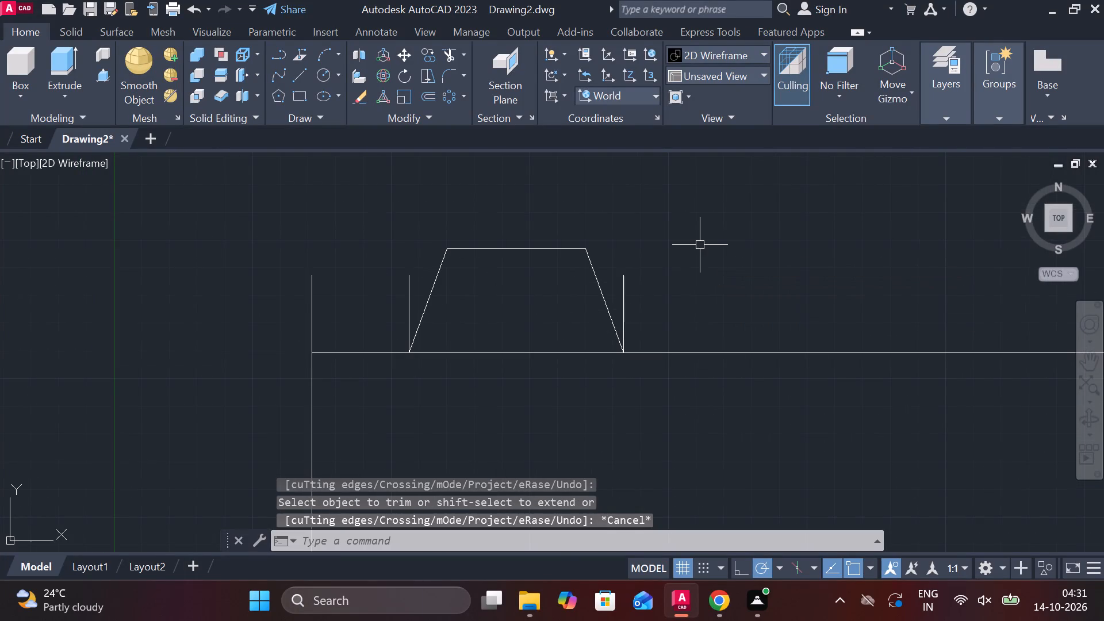
Draw two concentric circles of radius 12 and 7 centred on the midpoint of the trapezoid's top edge.
type("c")
key("space")
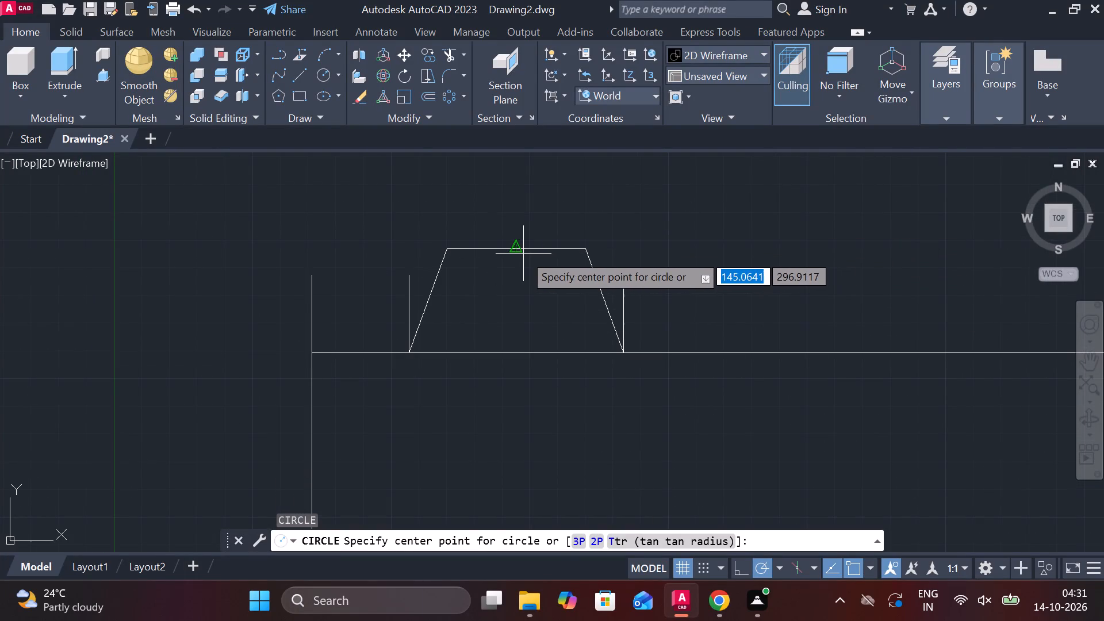
left_click(517, 251)
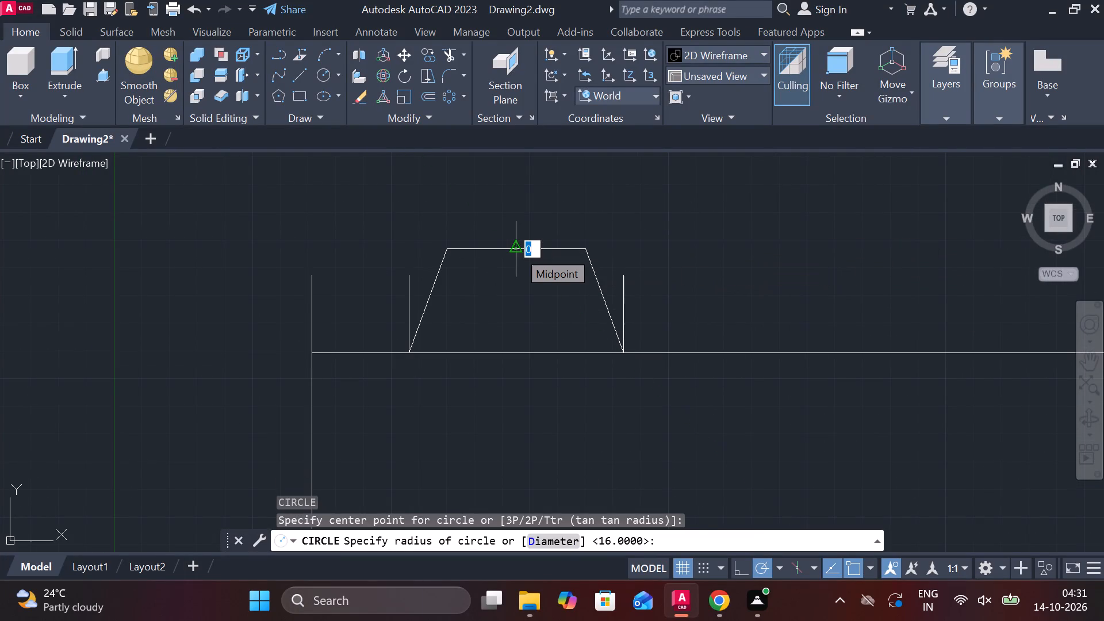
type("12")
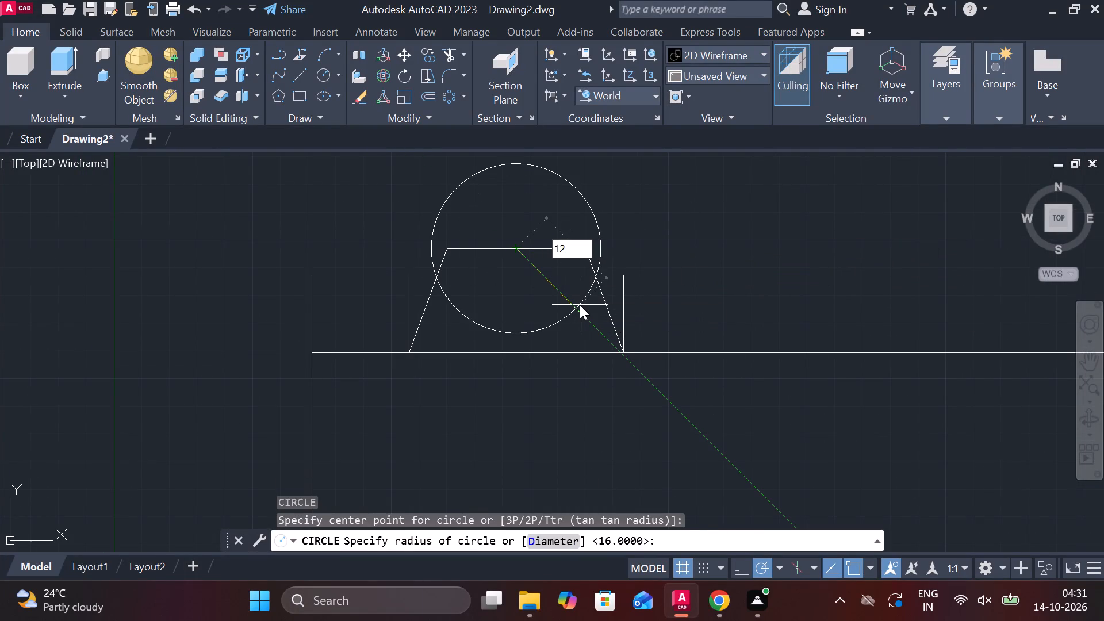
key("space")
type("c")
key("space")
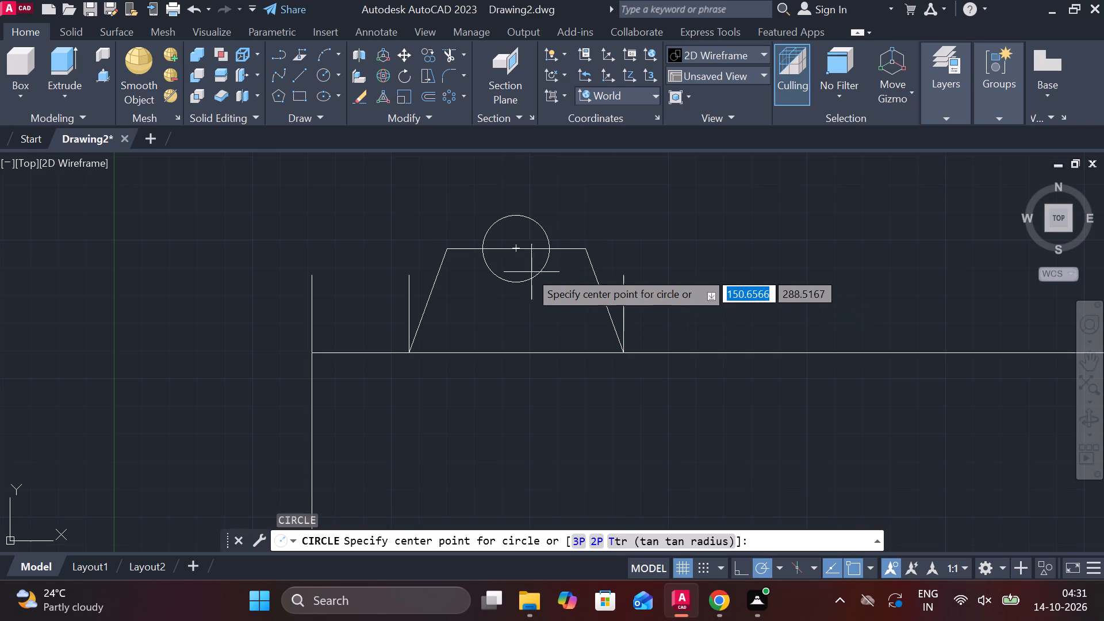
left_click(517, 251)
type("7")
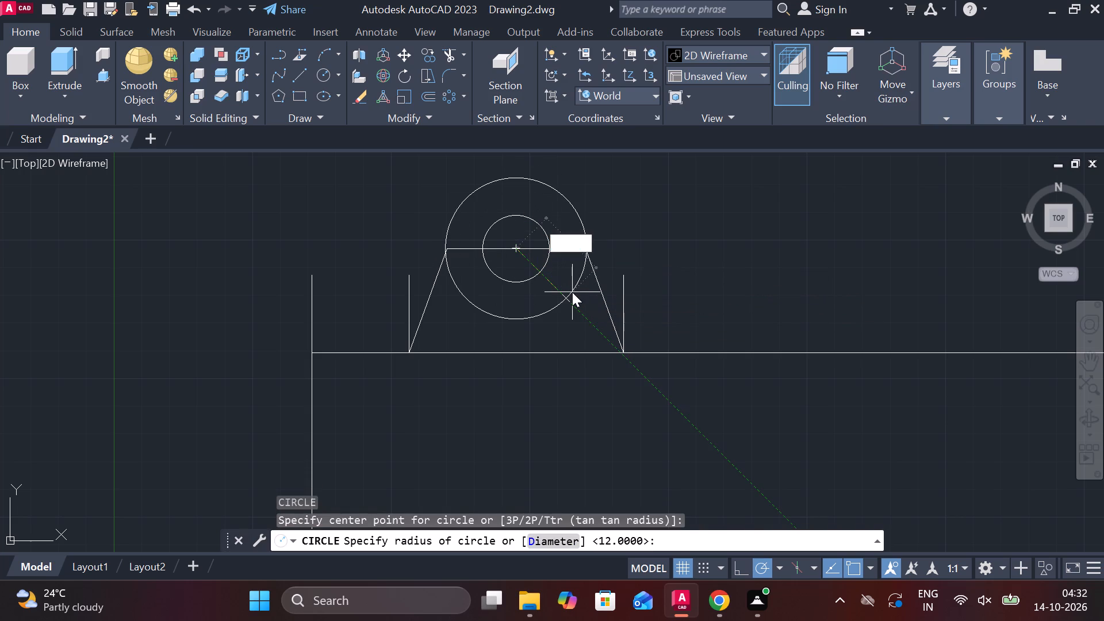
key("space")
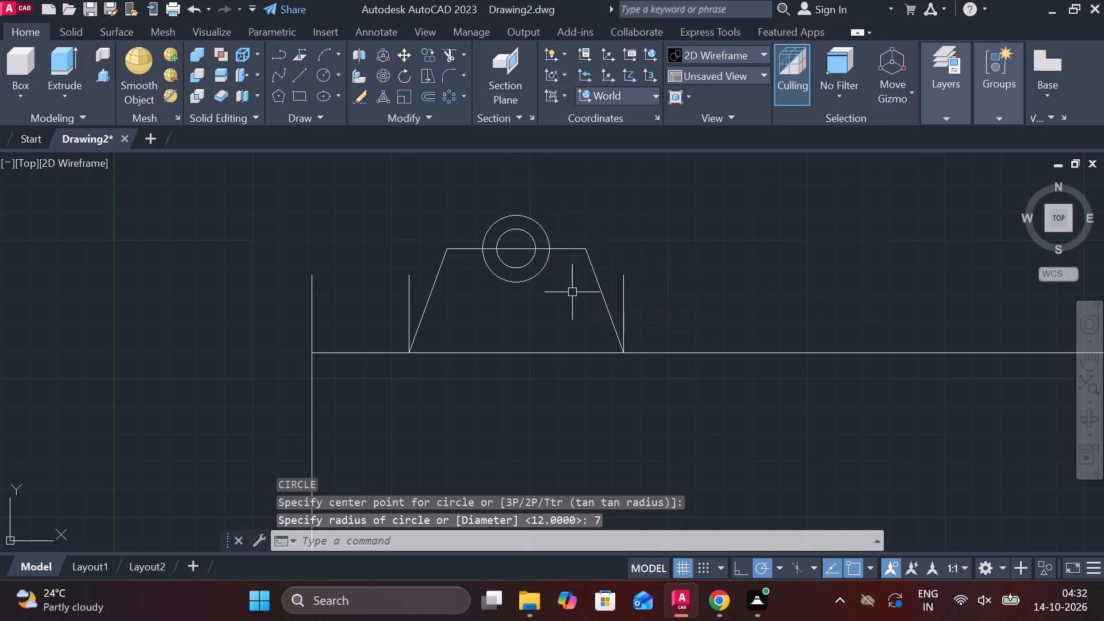
Offset the trapezoid's top edge 20 upward, above the circles.
middle_click_drag(629, 288, 637, 315)
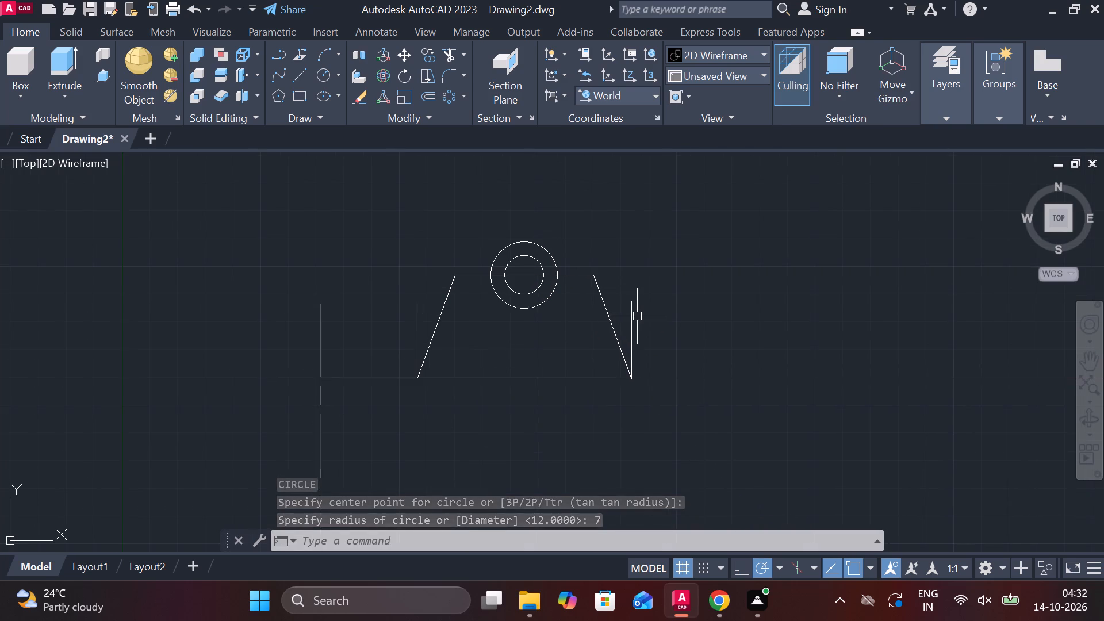
left_click(580, 275)
key("o")
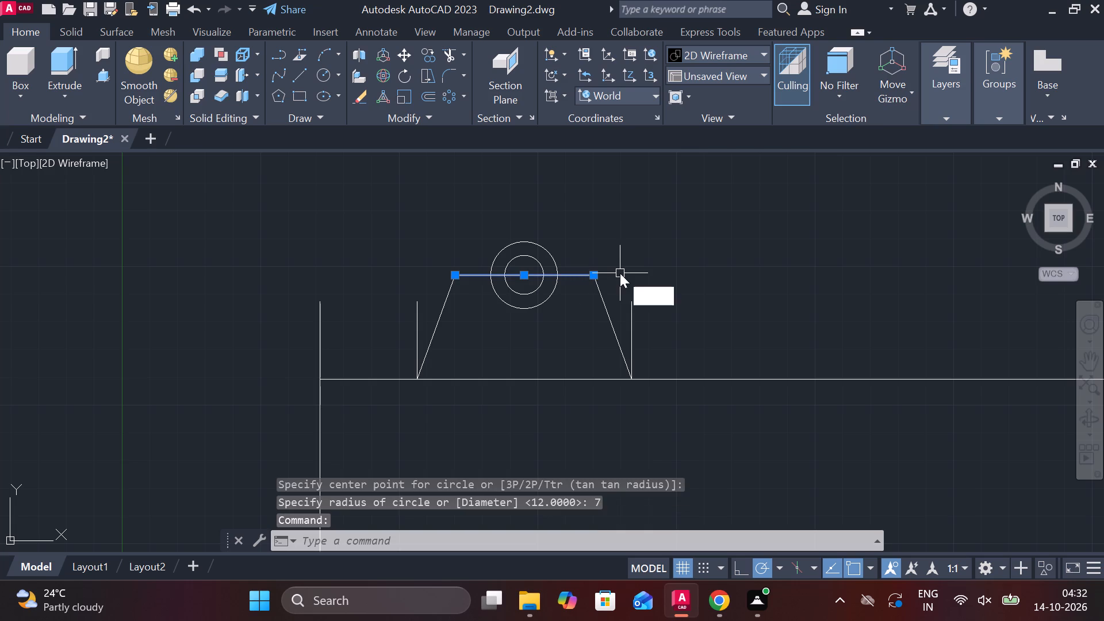
key("Return")
key("Return")
type("20")
key("Return")
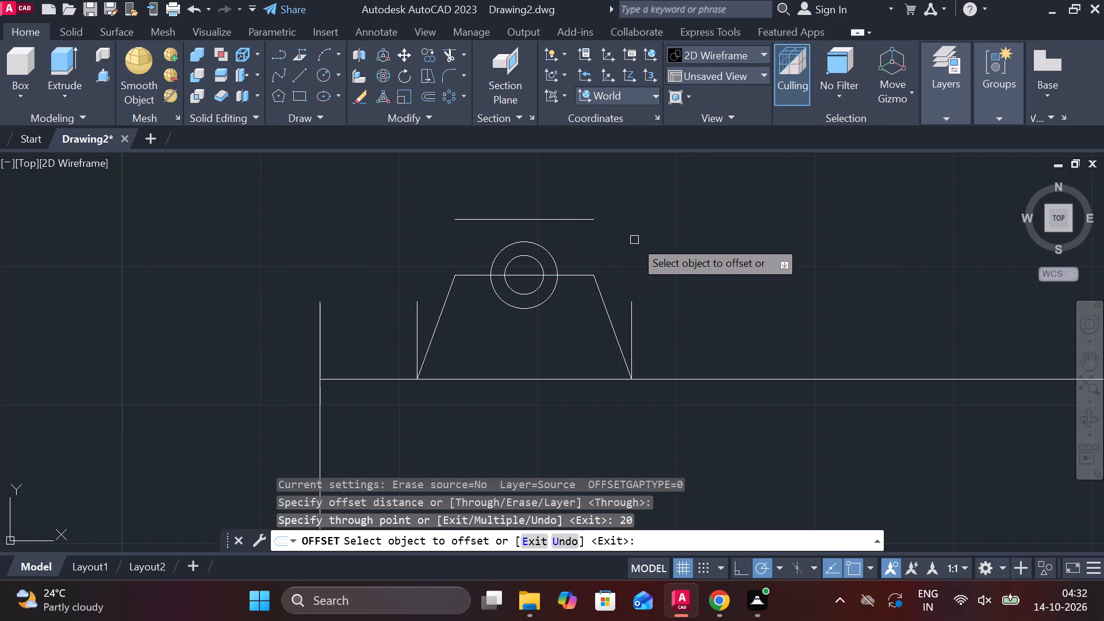
key("Escape")
Draw a vertical line from the top of the outer circle to the midpoint of the horizontal line above it.
key("l")
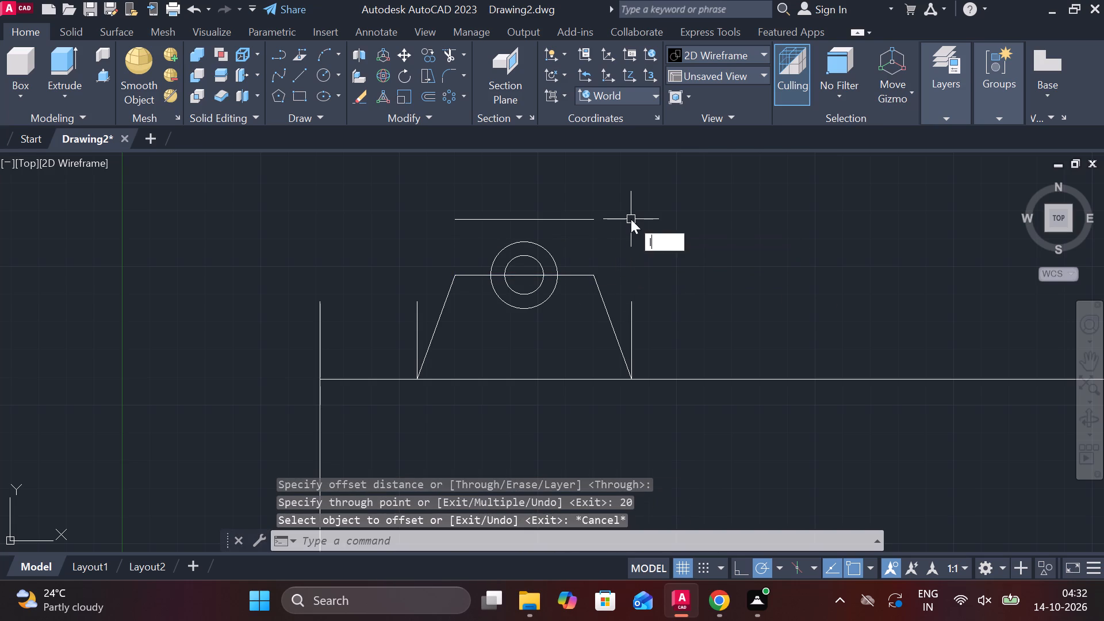
key("Return")
scroll(530, 232, "up", 2)
left_click(517, 257)
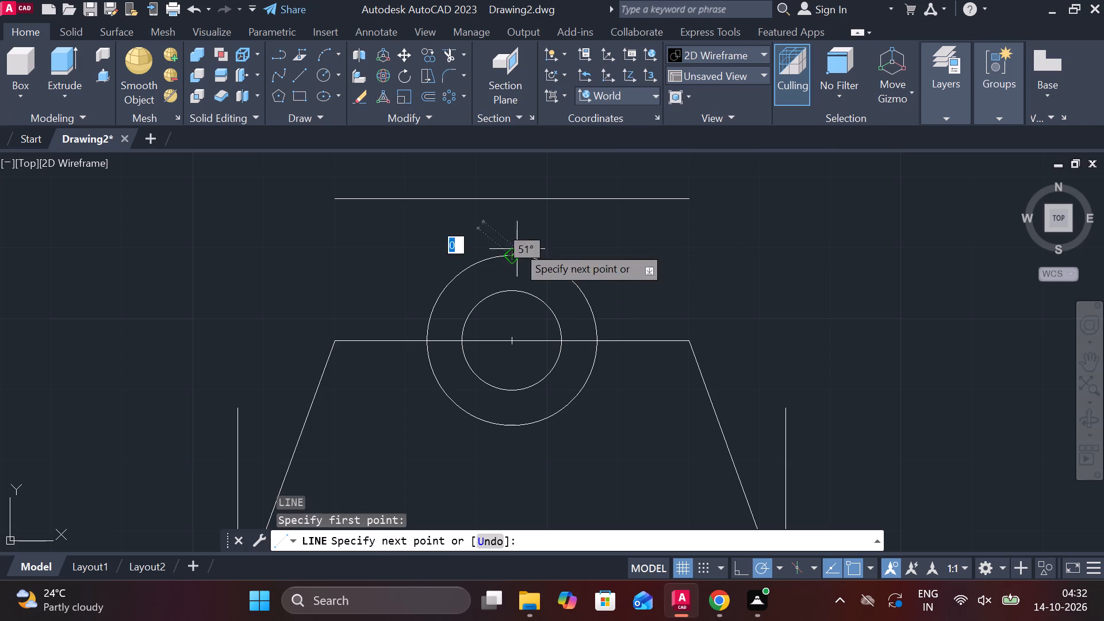
left_click(511, 195)
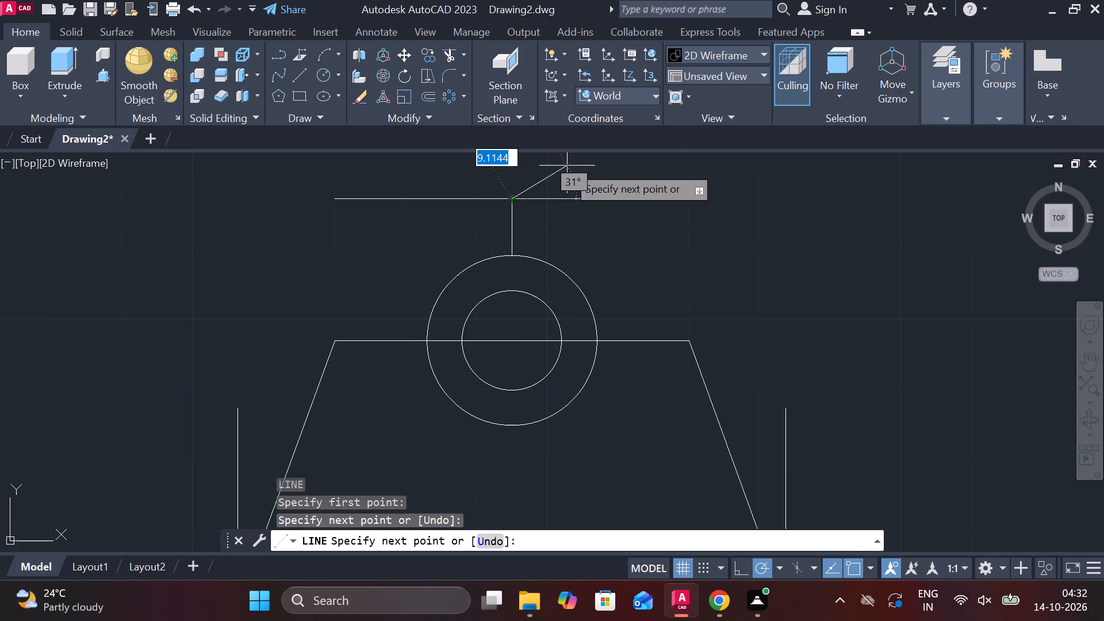
key("Escape")
Offset the short vertical line above the outer circle by 4 to each side.
left_click(513, 224)
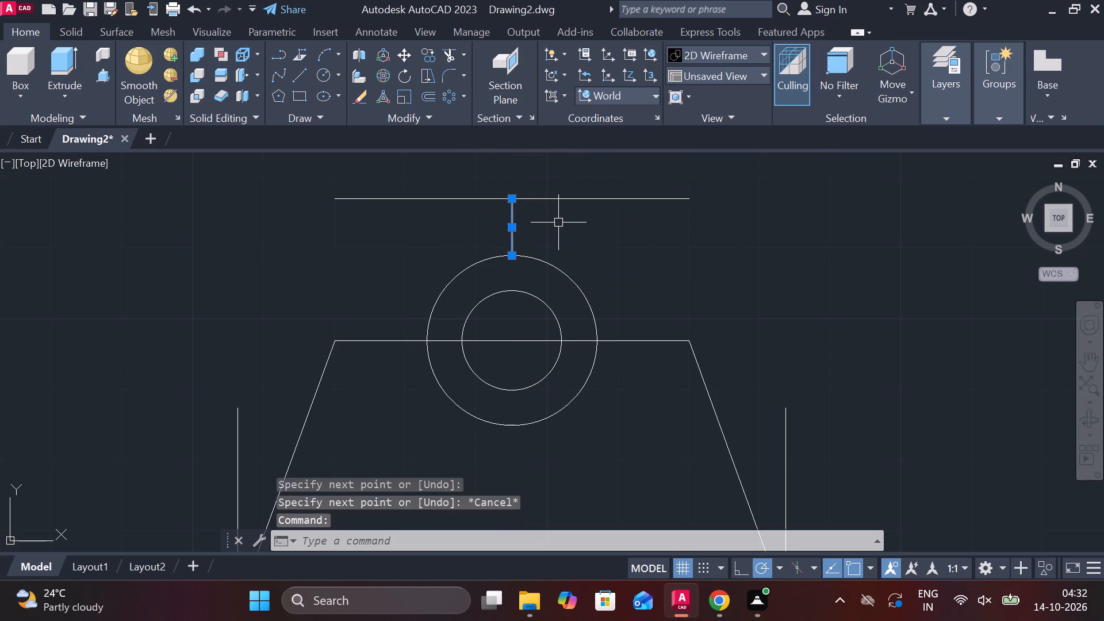
key("o")
key("Return")
key("Return")
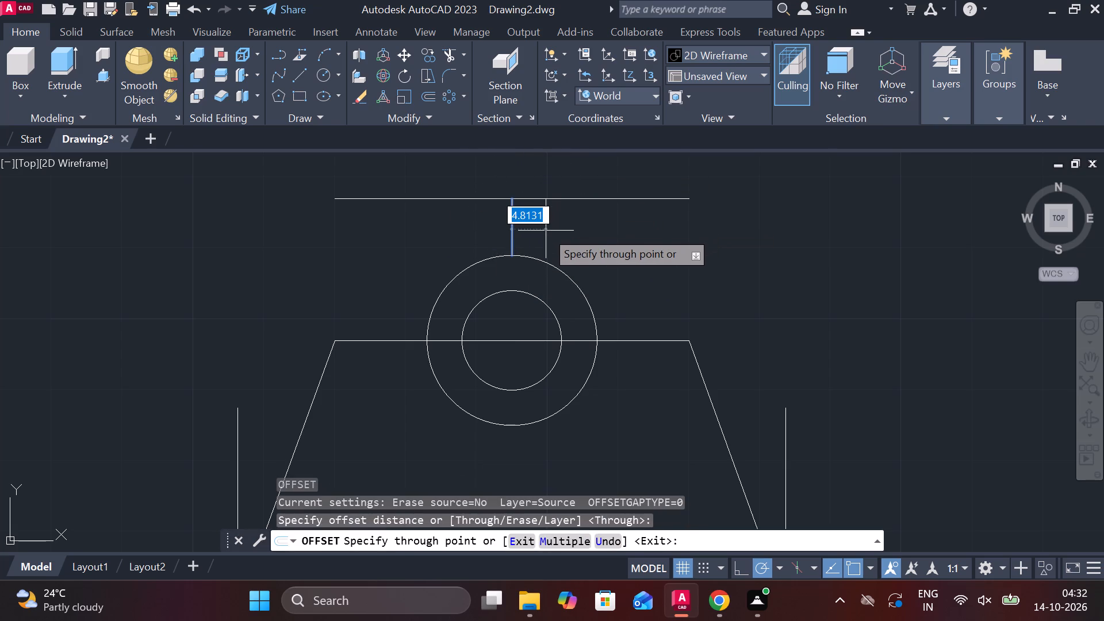
type("4")
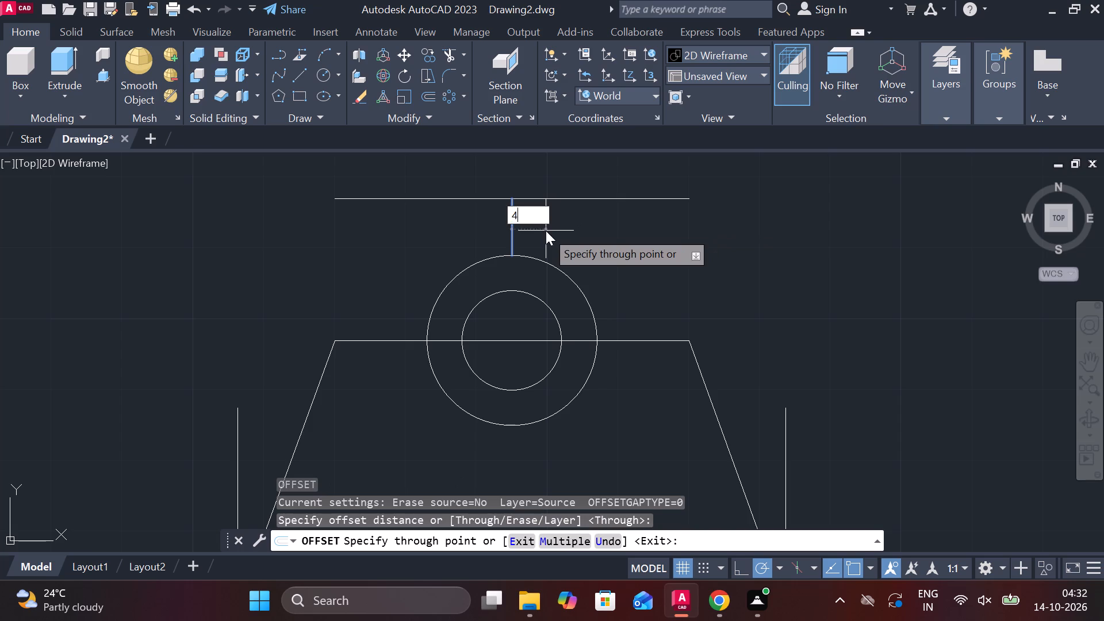
key("space")
left_click(511, 225)
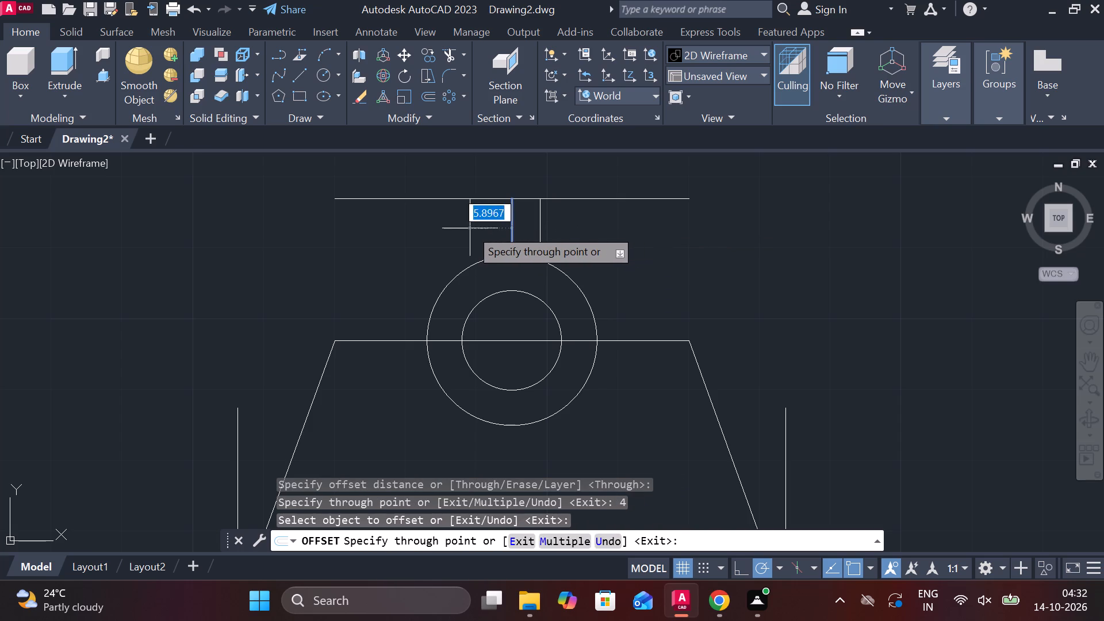
type("4")
key("space")
key("Escape")
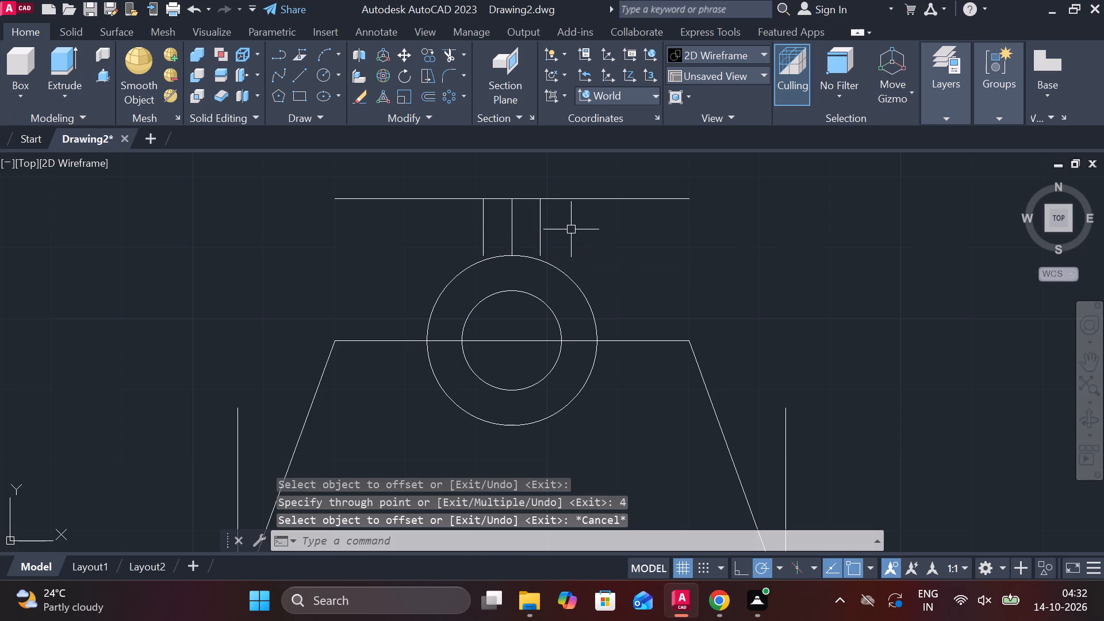
Extend the two offset vertical lines down to the outer circle.
type("ex")
key("space")
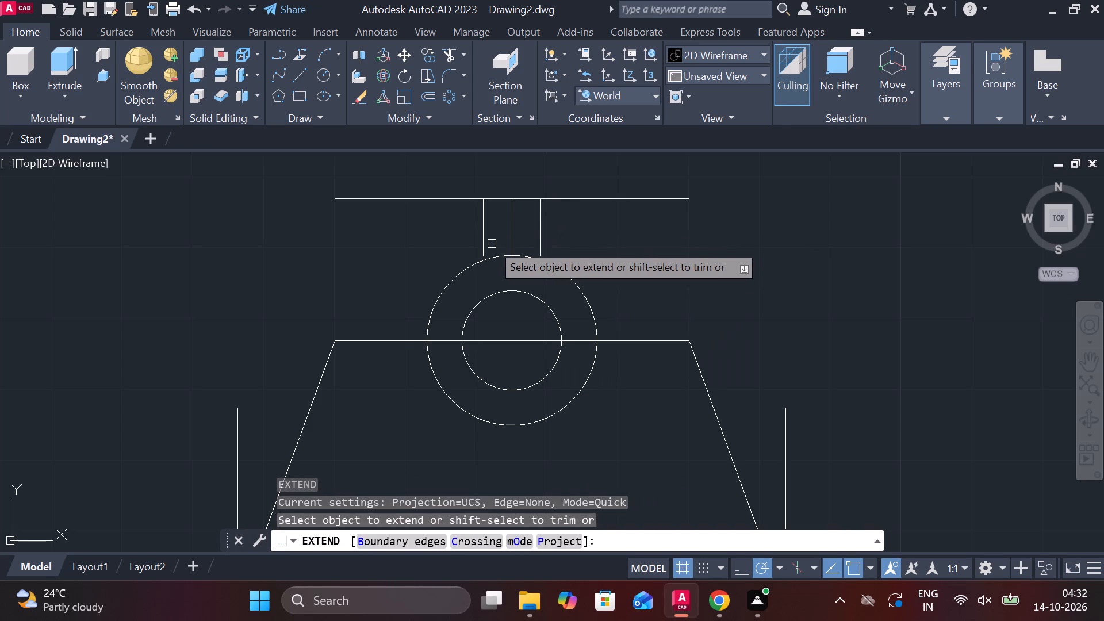
left_click(480, 235)
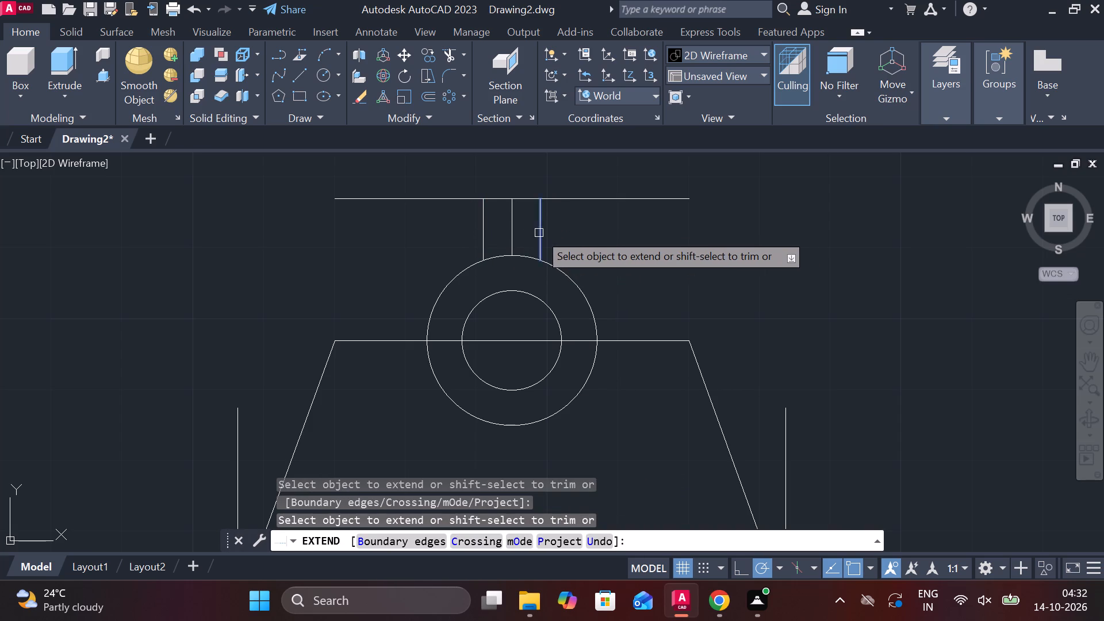
left_click(539, 233)
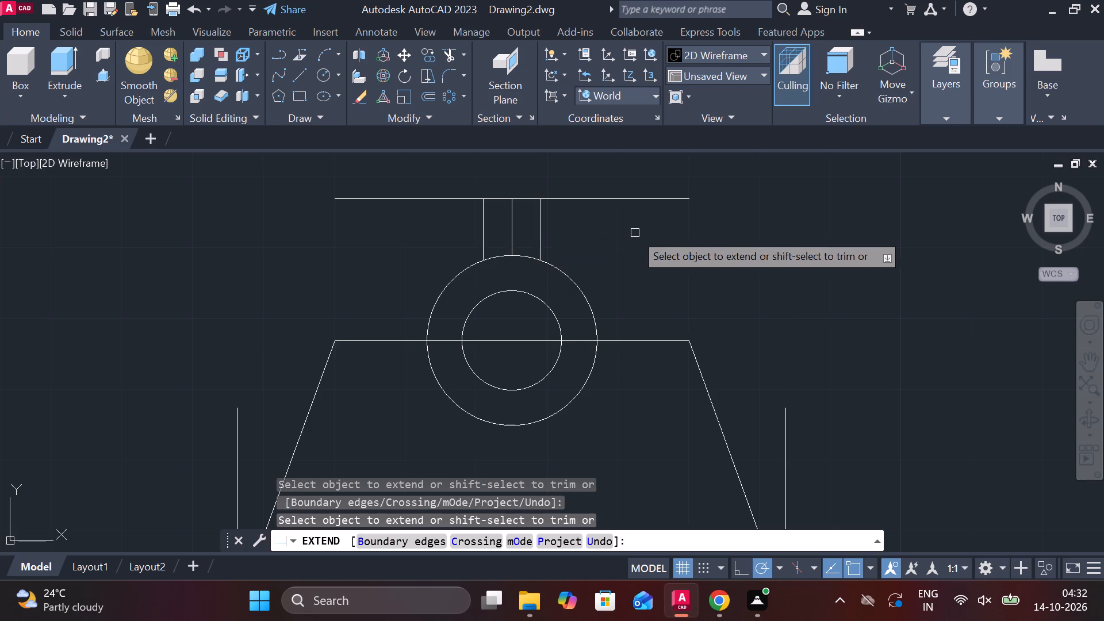
key("Escape")
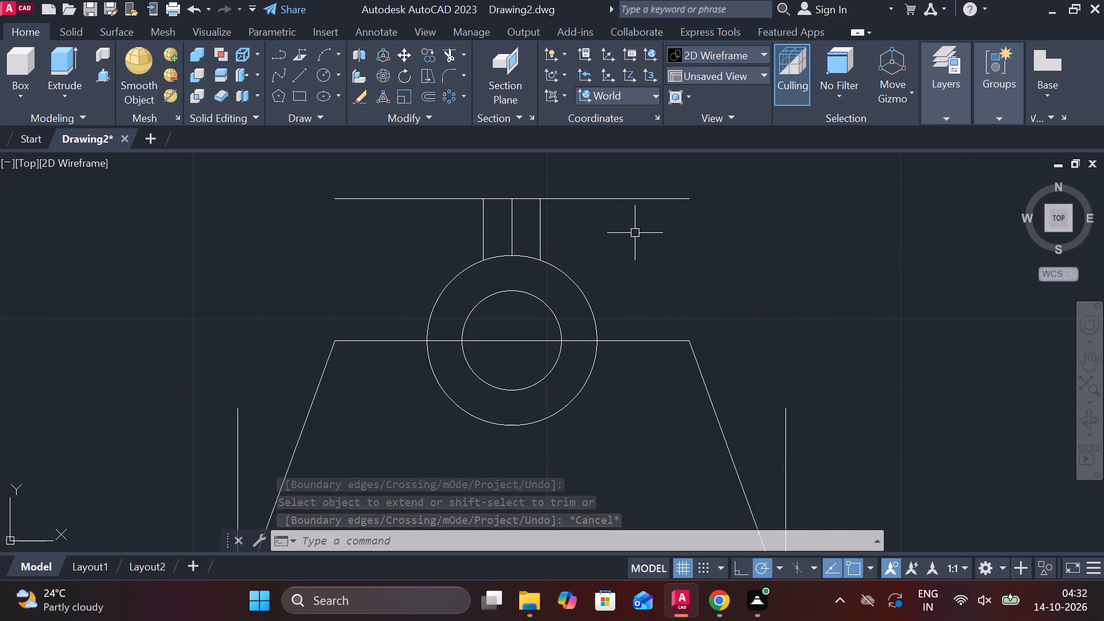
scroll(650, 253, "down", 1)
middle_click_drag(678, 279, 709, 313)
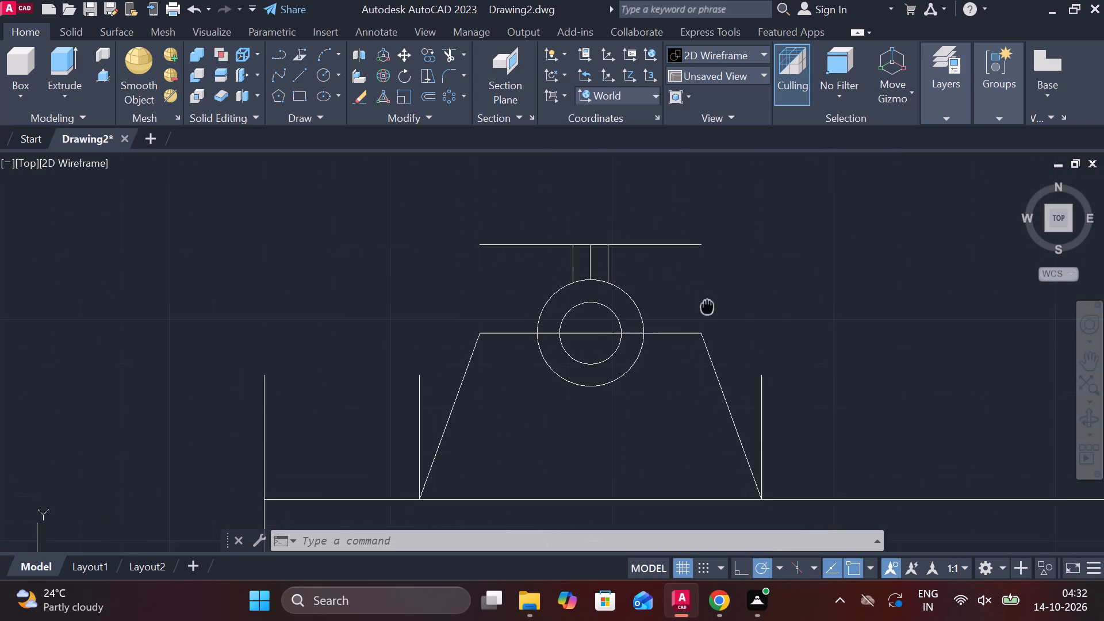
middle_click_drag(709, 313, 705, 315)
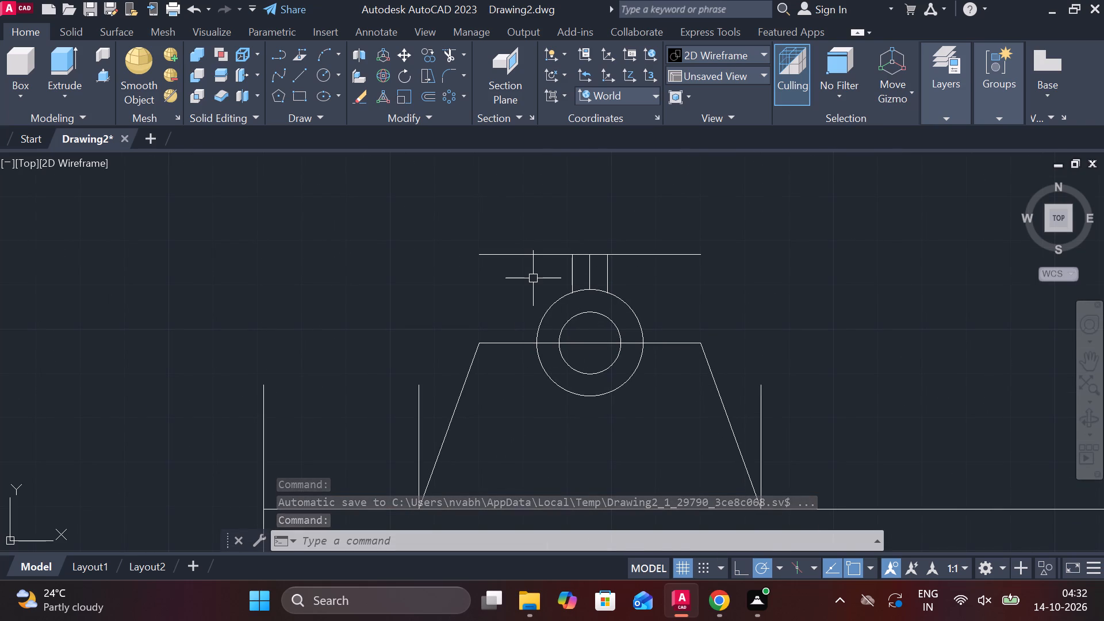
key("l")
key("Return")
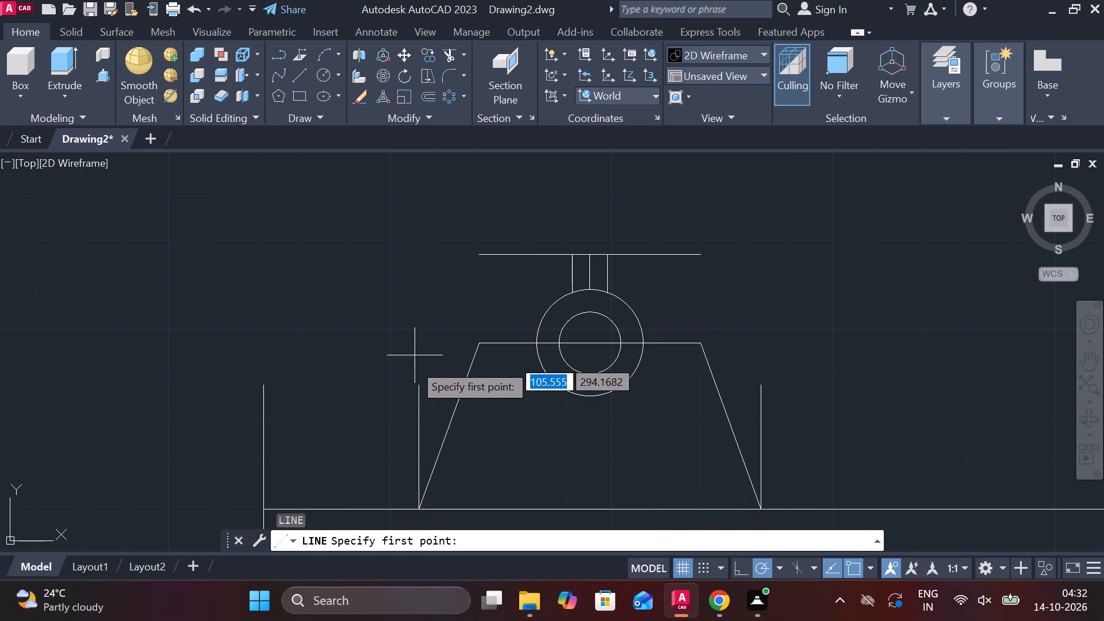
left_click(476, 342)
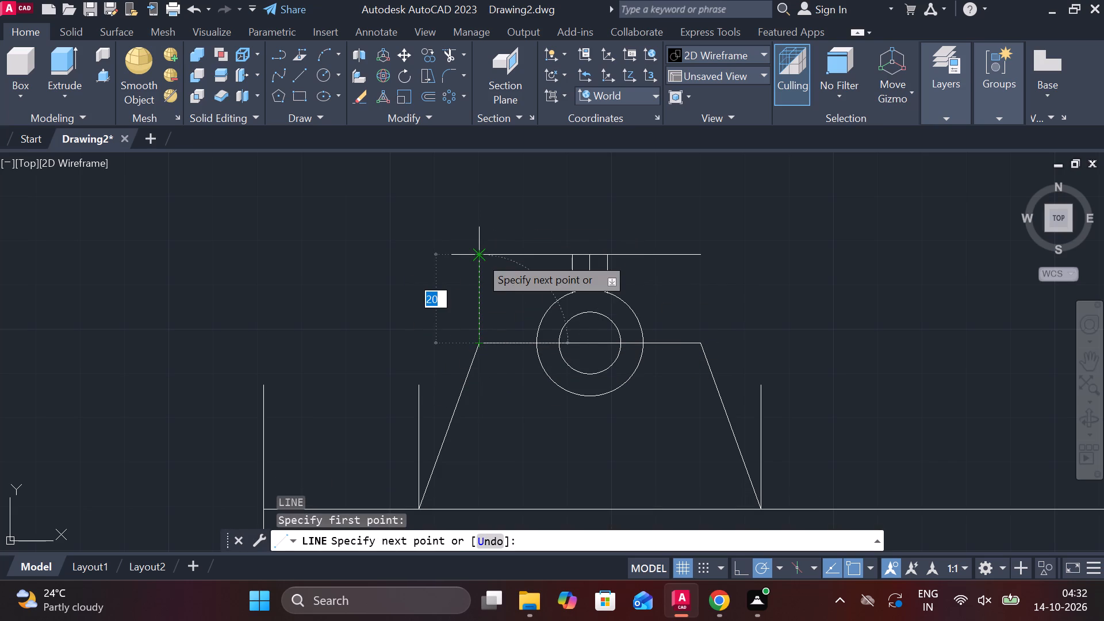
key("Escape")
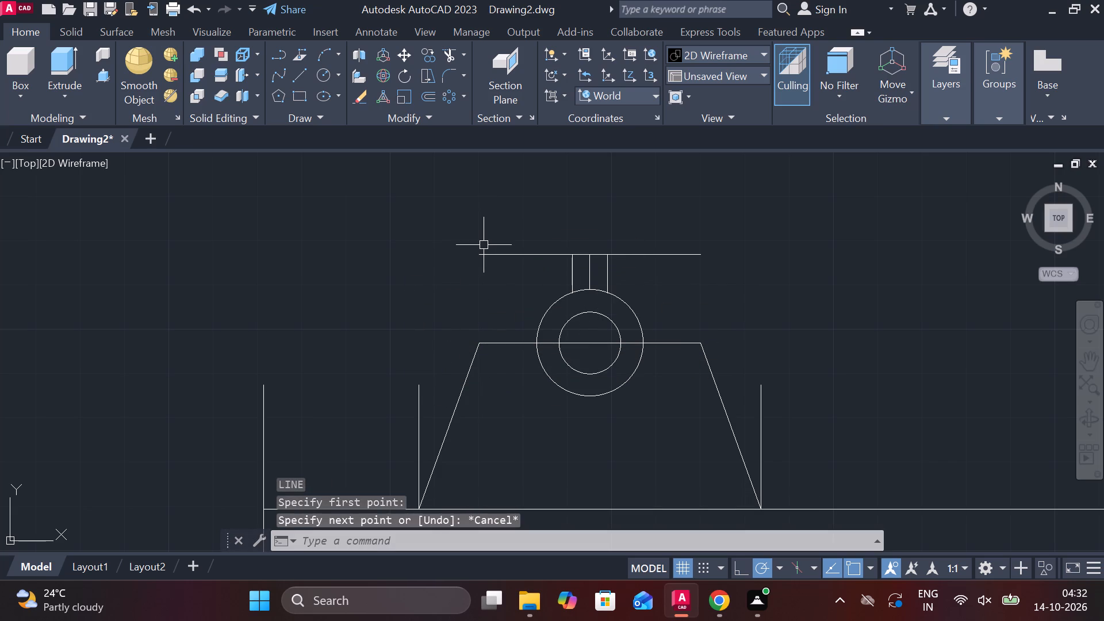
Draw a vertical line 40 long upward from the left end of the horizontal line above the circles.
key("l")
key("Return")
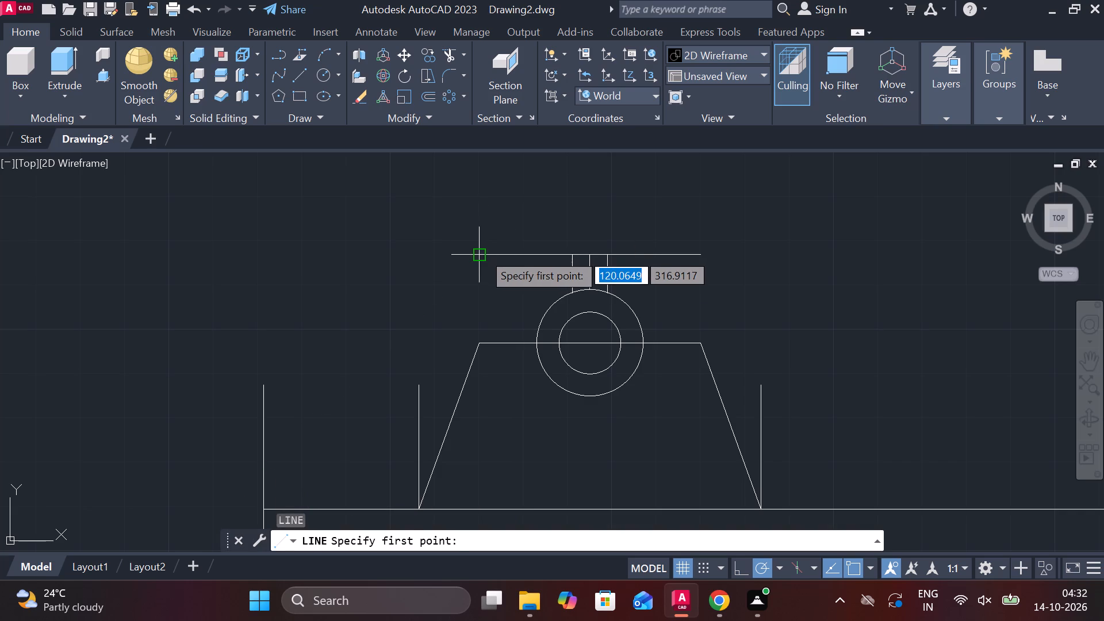
left_click(482, 252)
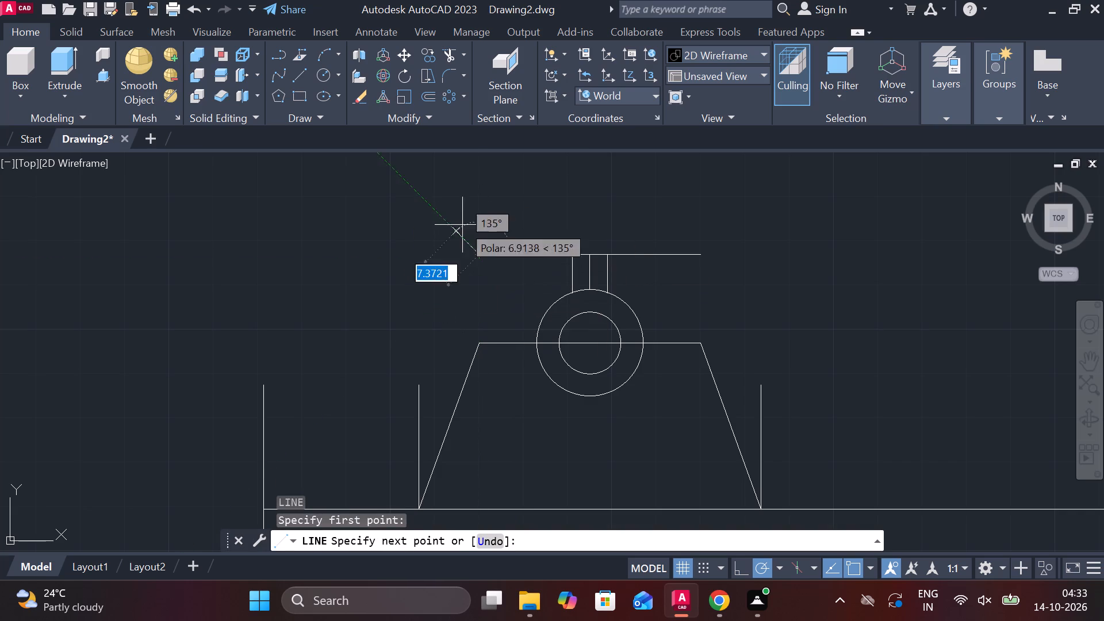
middle_click_drag(482, 256, 475, 324)
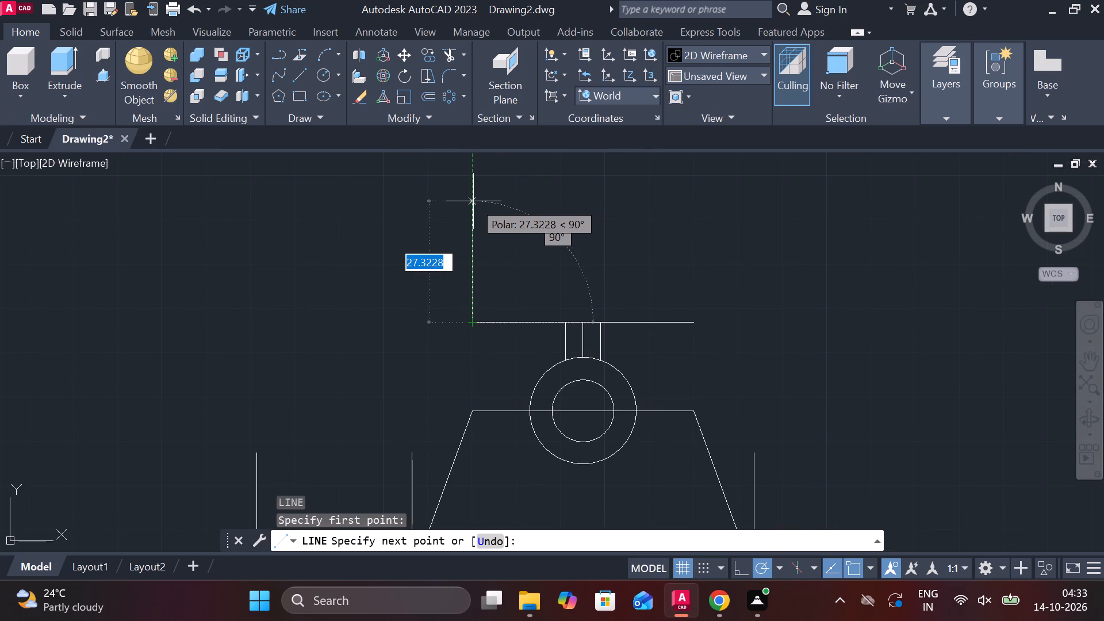
type("40")
key("Return")
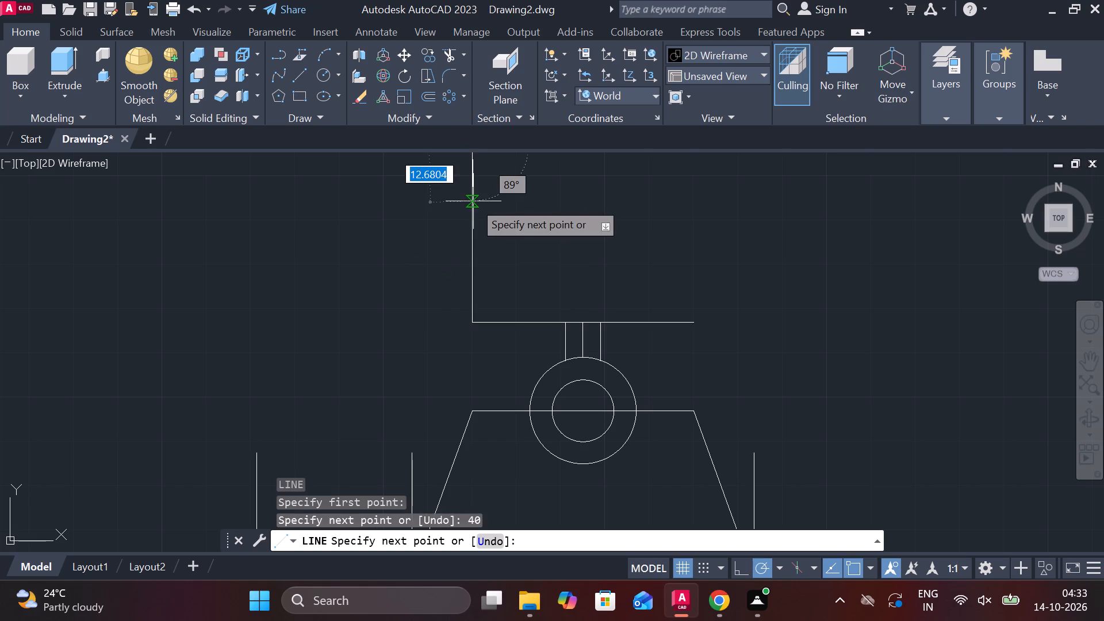
key("Escape")
Rotate the 40-long vertical line by 10 degrees about its lower end.
scroll(488, 211, "down", 1)
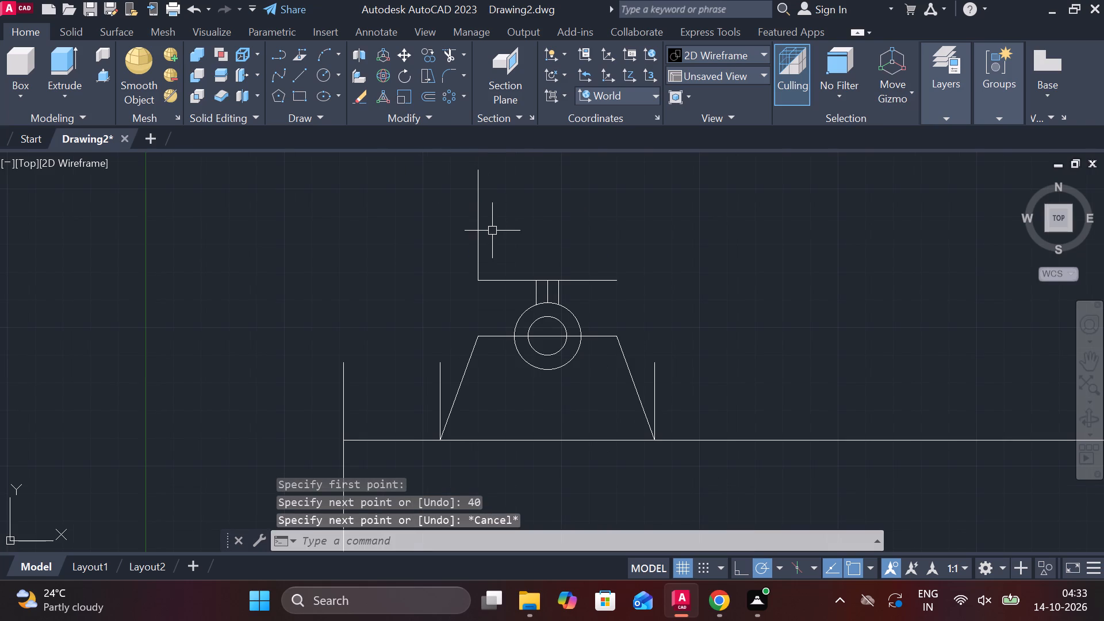
left_click(478, 210)
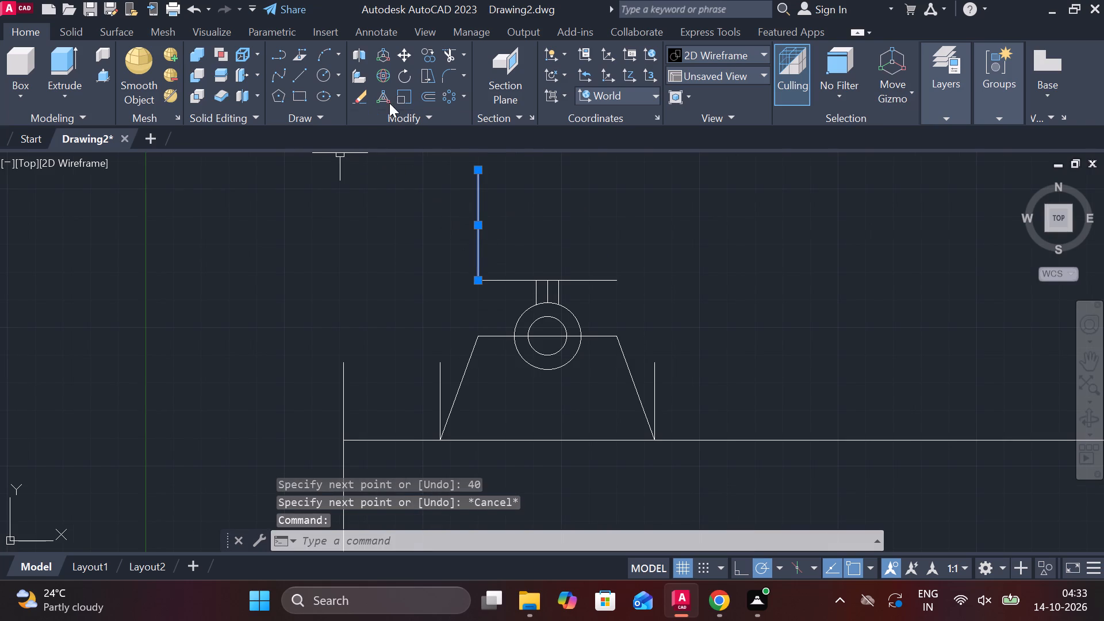
left_click(402, 76)
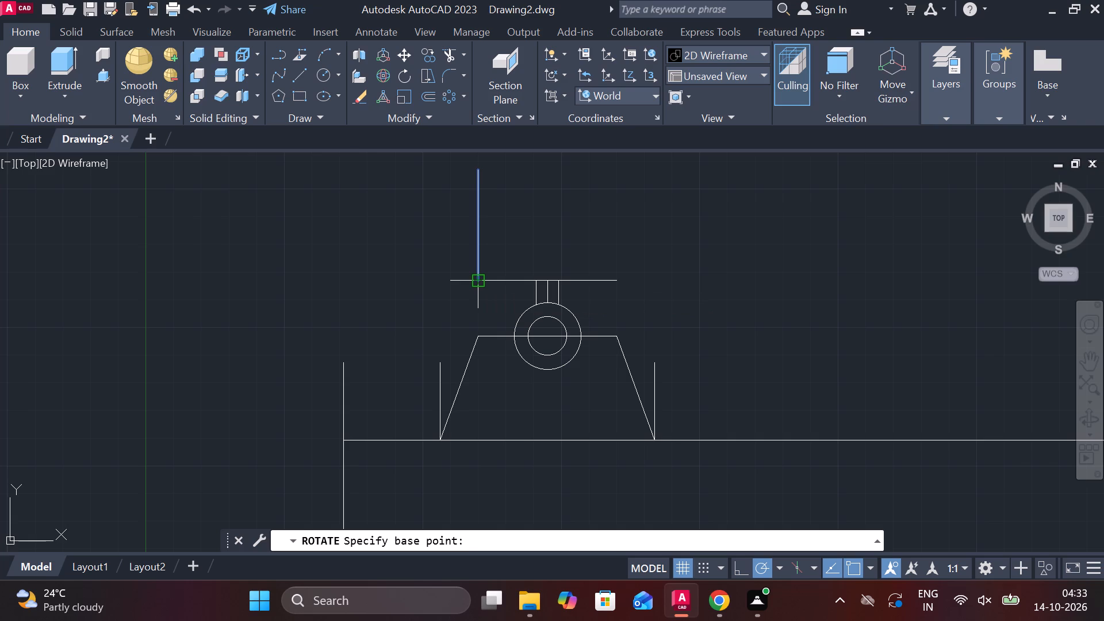
left_click(474, 280)
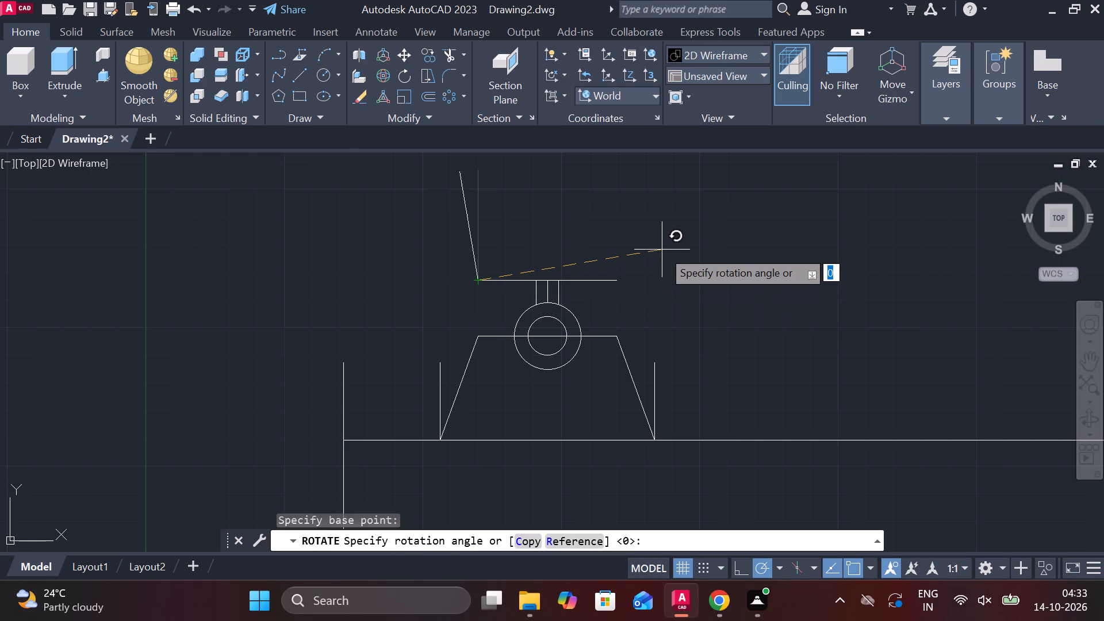
type("10")
key("Return")
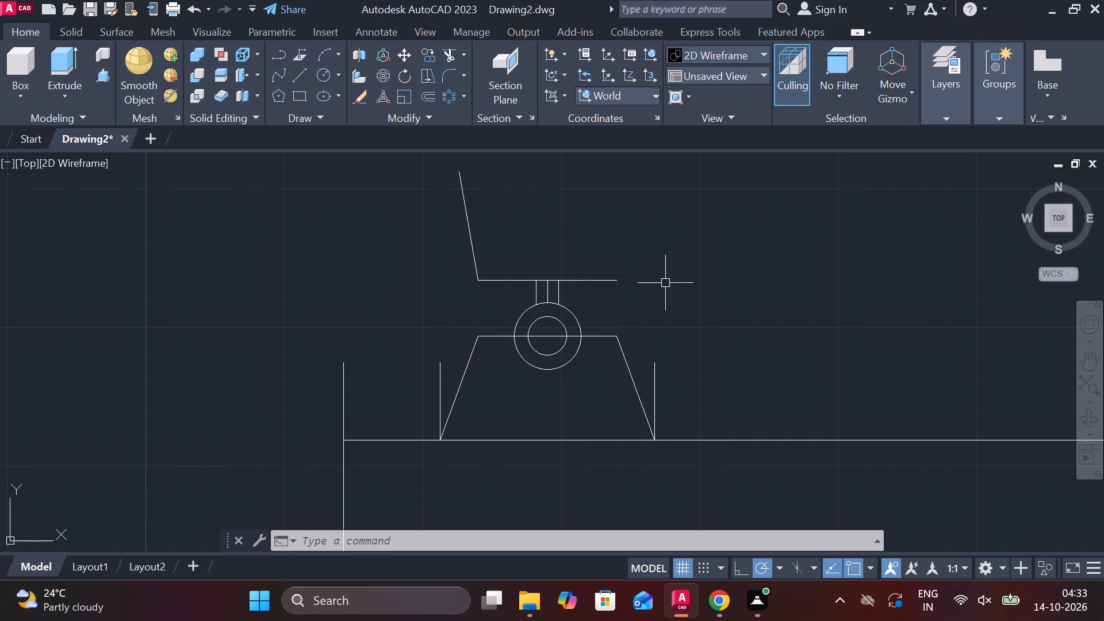
From the slanted line's lower end, draw a horizontal line 335 long to the right and a vertical line 40 upward at its end.
middle_click_drag(677, 279, 663, 325)
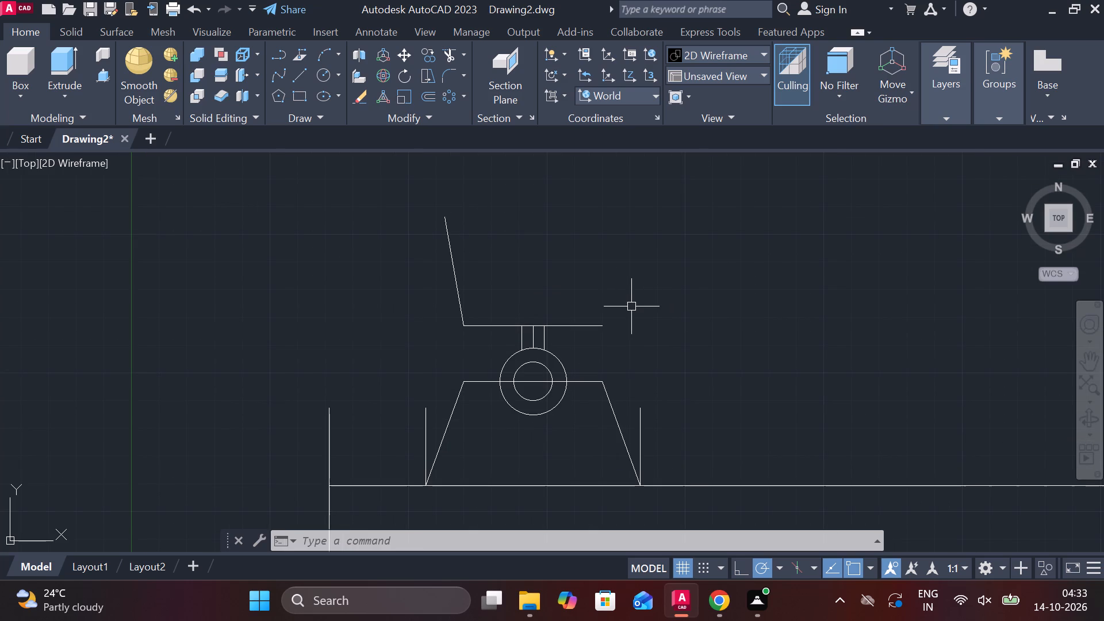
key("l")
key("Return")
left_click(458, 325)
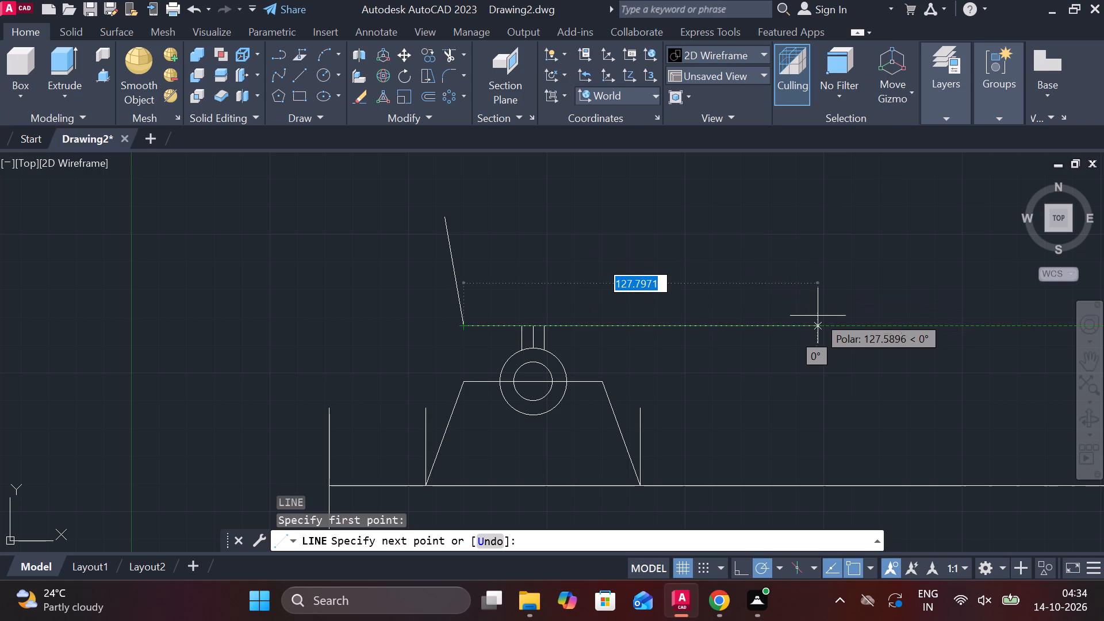
type("33")
key("5")
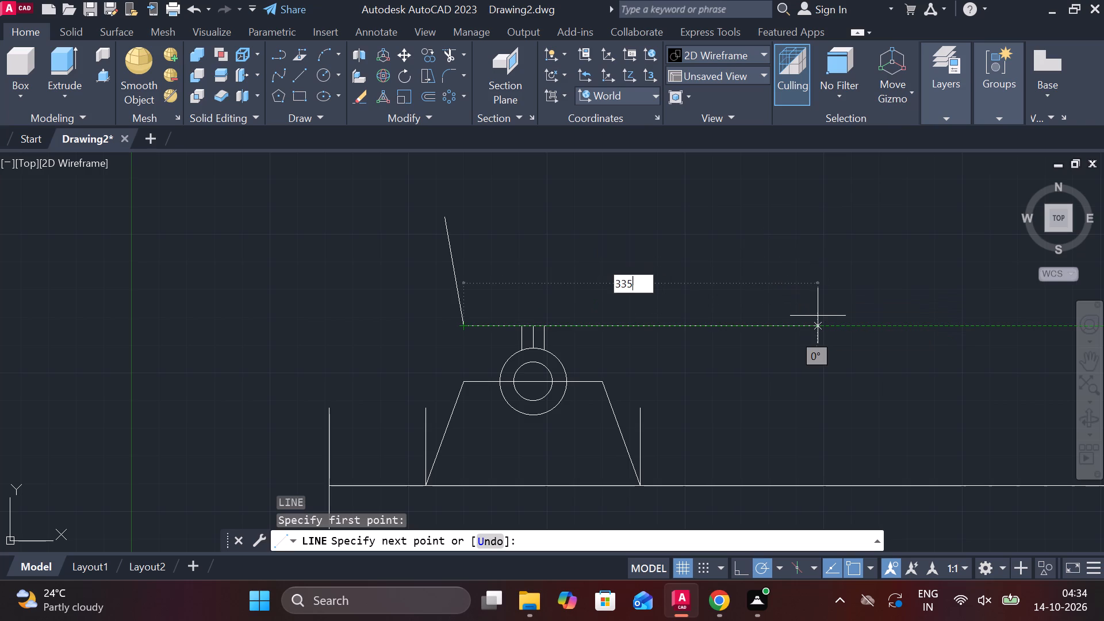
key("space")
scroll(818, 300, "down", 2)
middle_click_drag(802, 305, 732, 316)
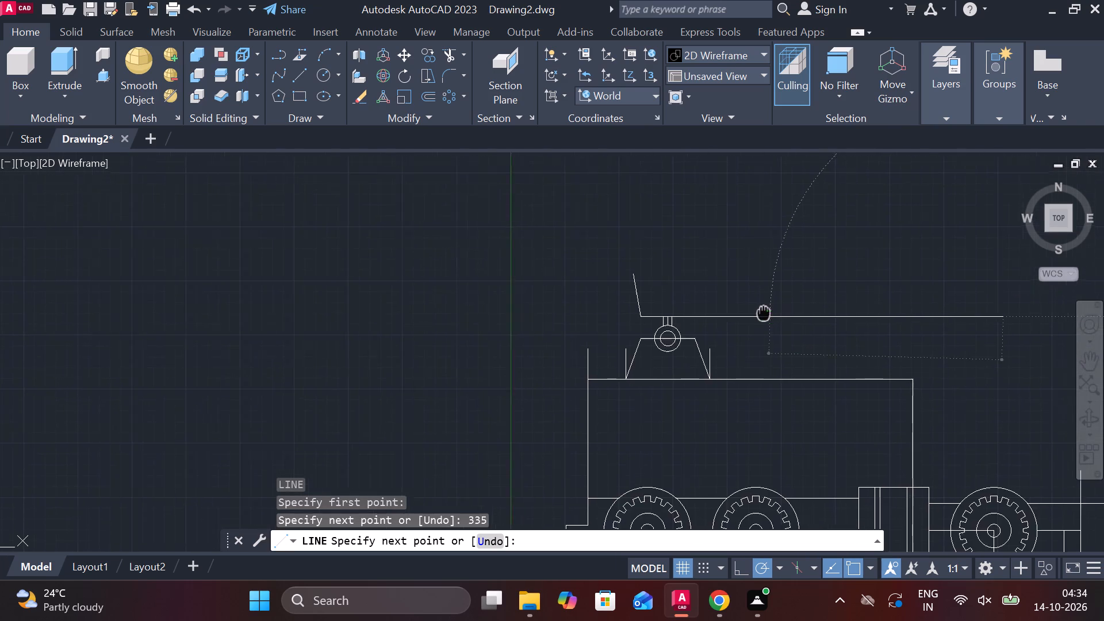
middle_click_drag(732, 316, 622, 320)
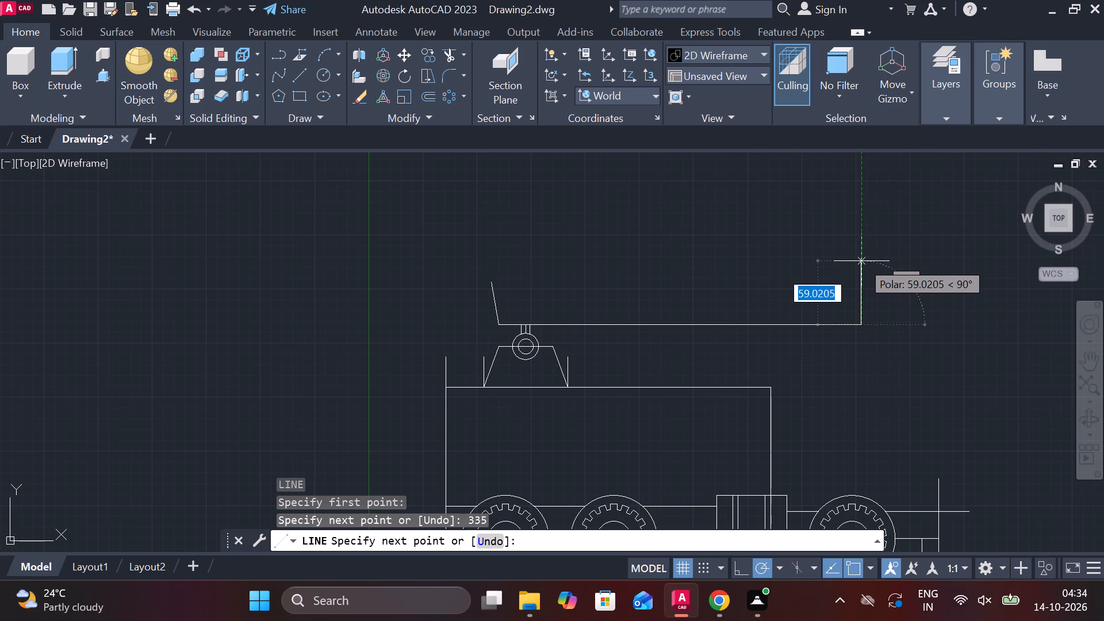
key("4")
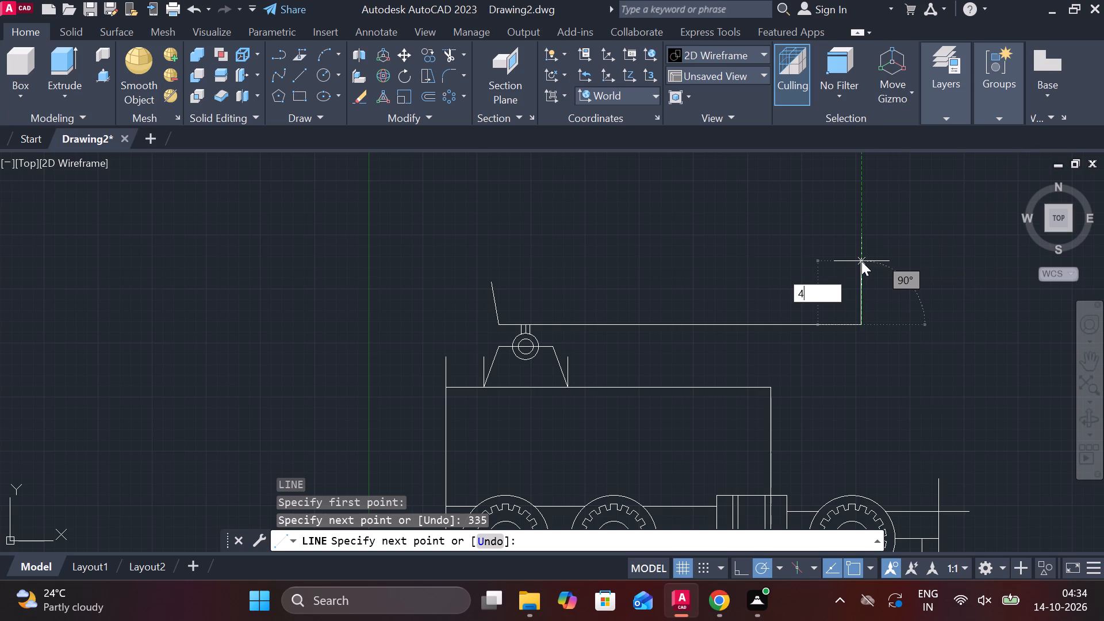
key("0")
key("Return")
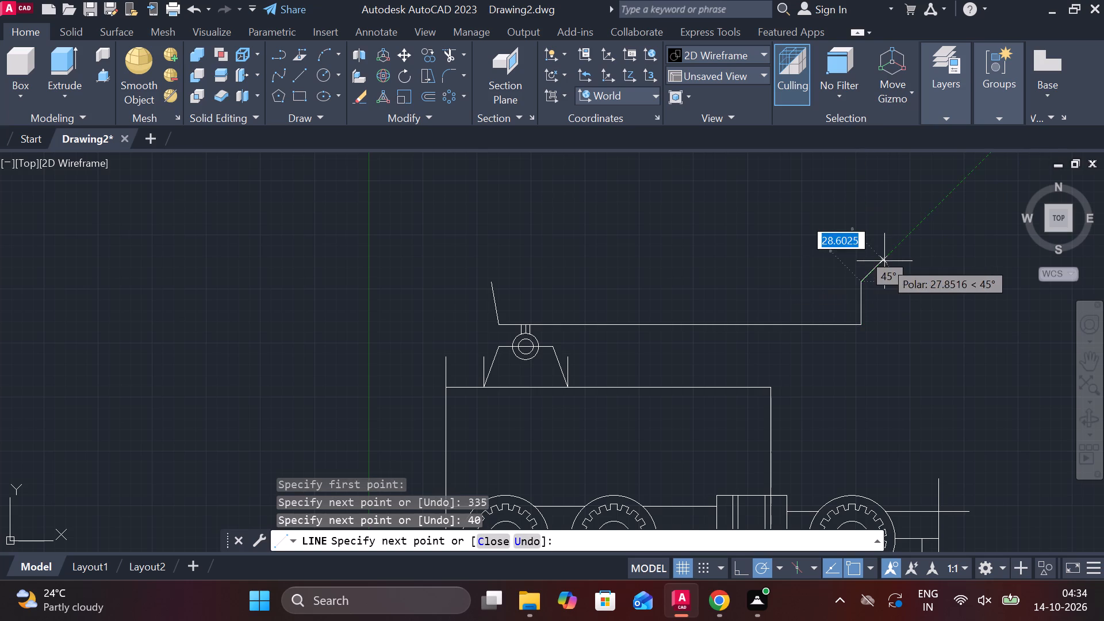
key("Escape")
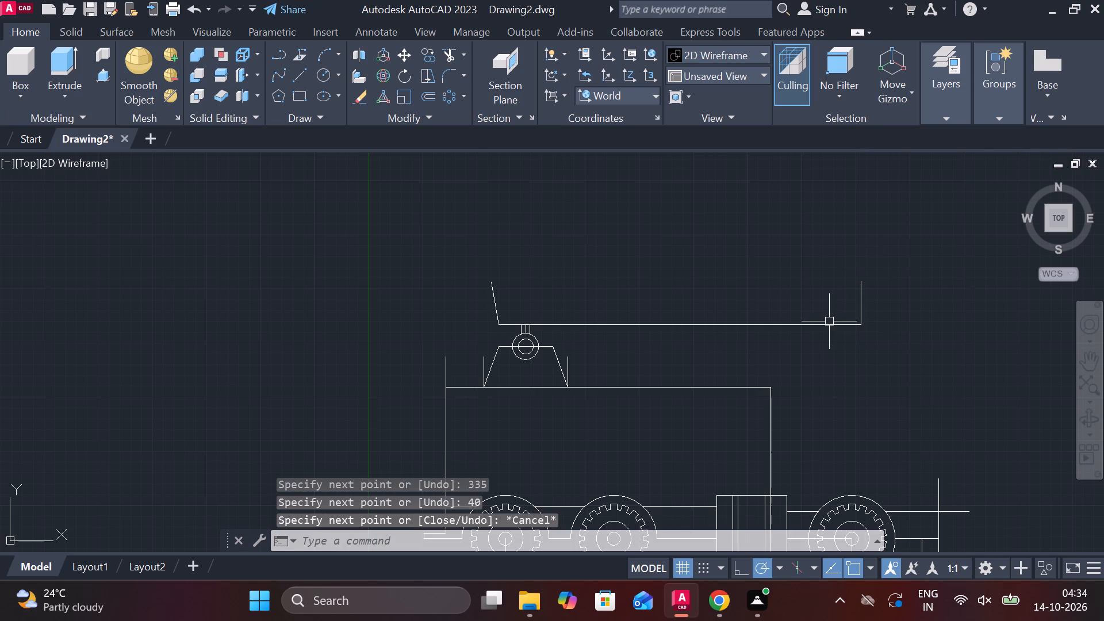
Rotate the long horizontal line and the vertical line at its far end by 10 degrees about the slanted line's lower end.
left_click(829, 321)
left_click(860, 293)
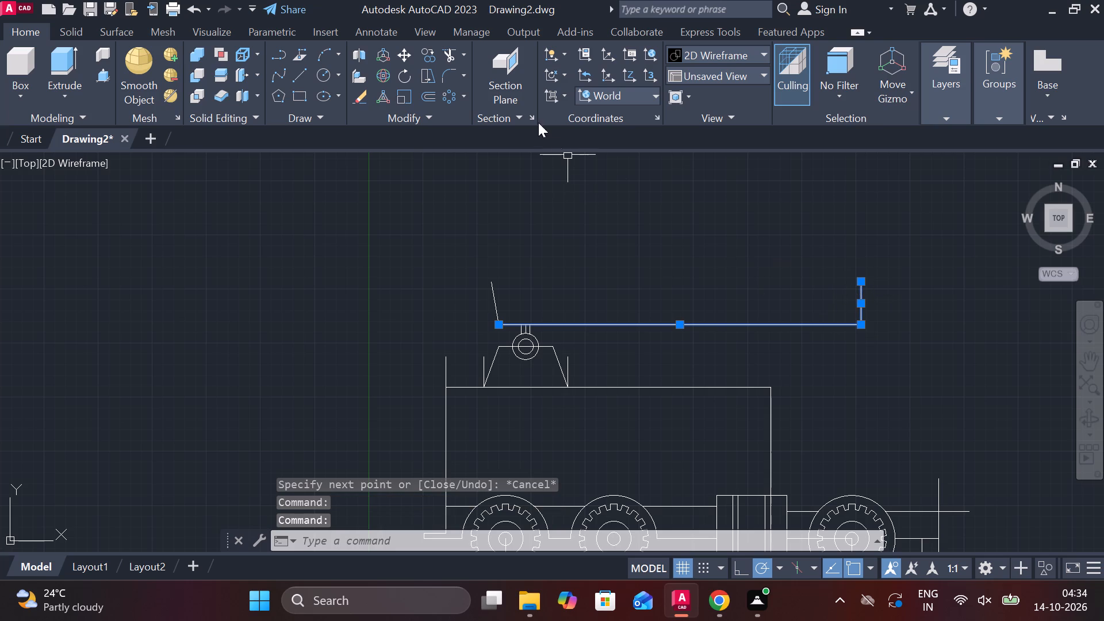
left_click(402, 72)
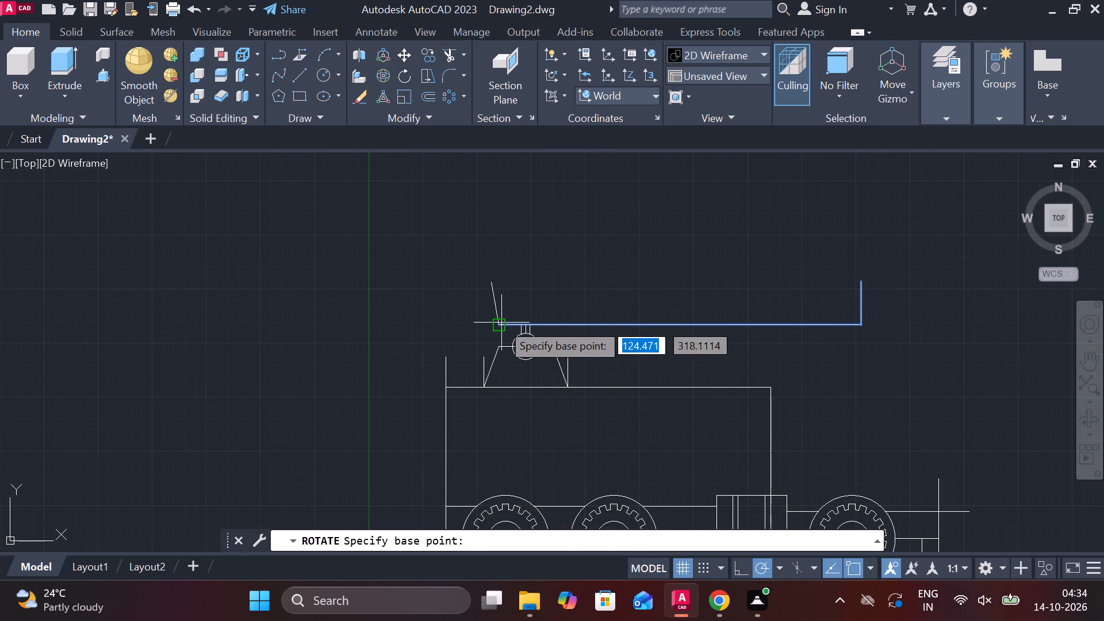
left_click(501, 323)
type("1p0")
key("BackSpace")
key("BackSpace")
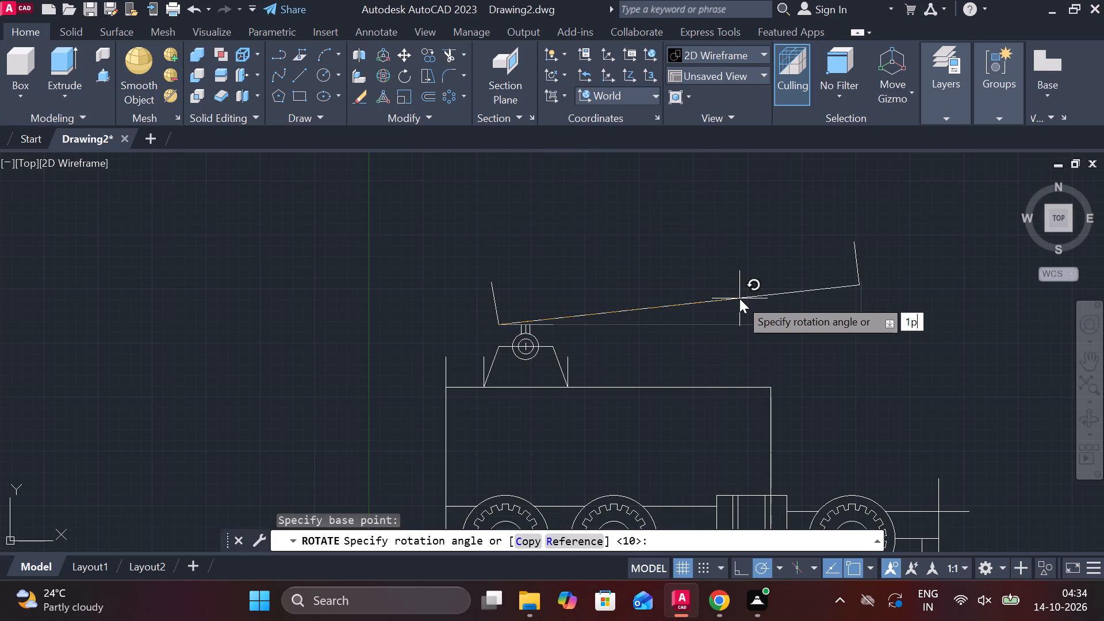
key("0")
key("Return")
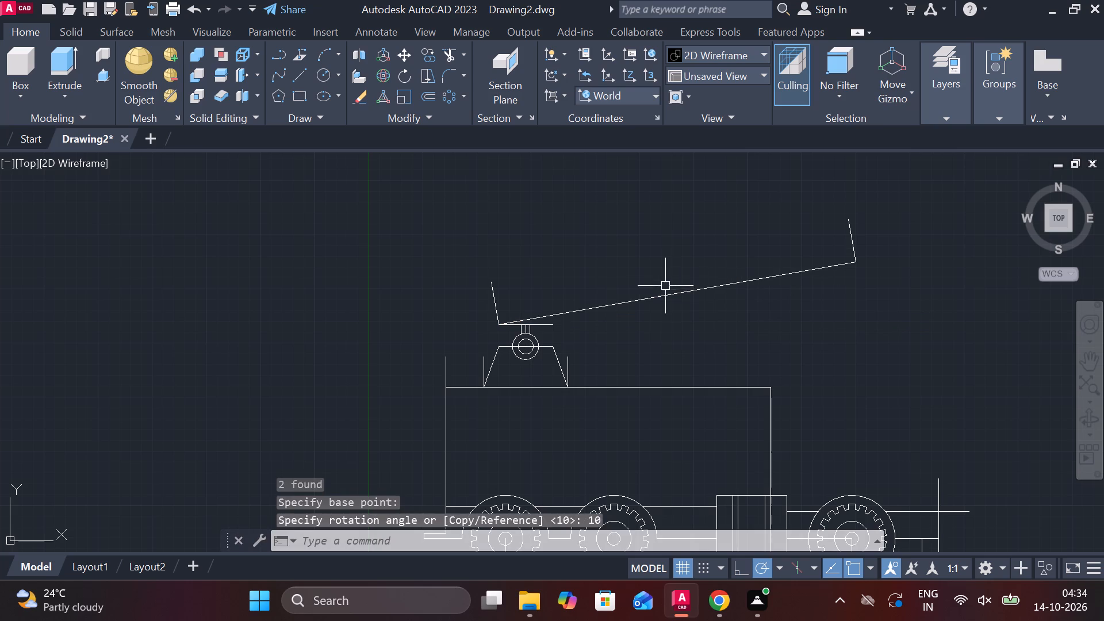
Close the tilted bed with a line joining the upper ends of its two short end lines.
scroll(657, 283, "up", 1)
key("Escape")
key("l")
key("Return")
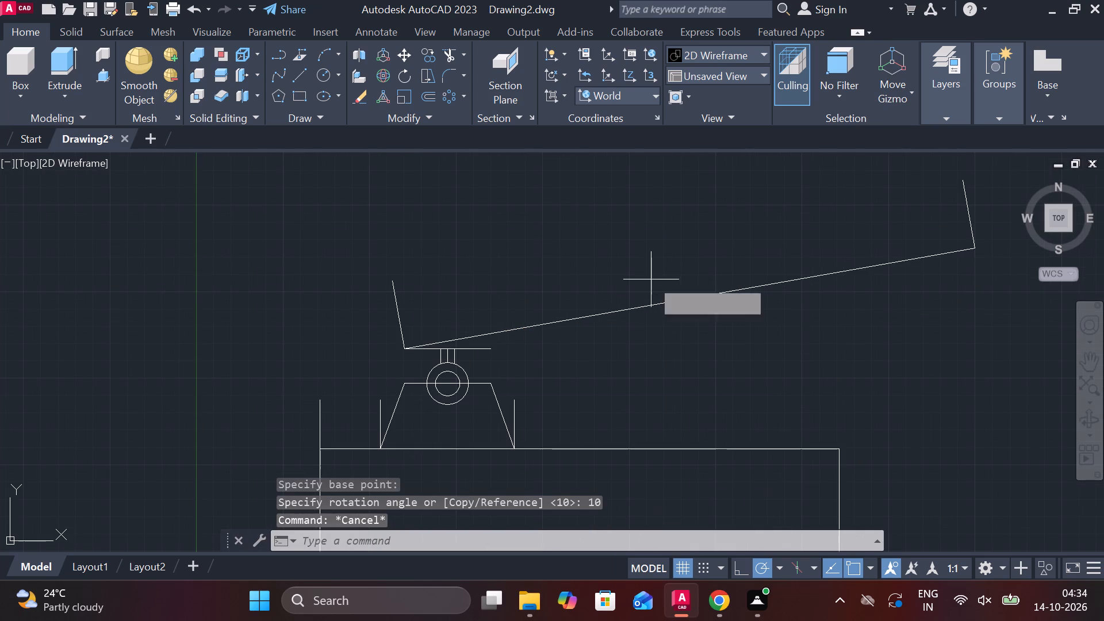
left_click(396, 278)
middle_click_drag(721, 218, 402, 314)
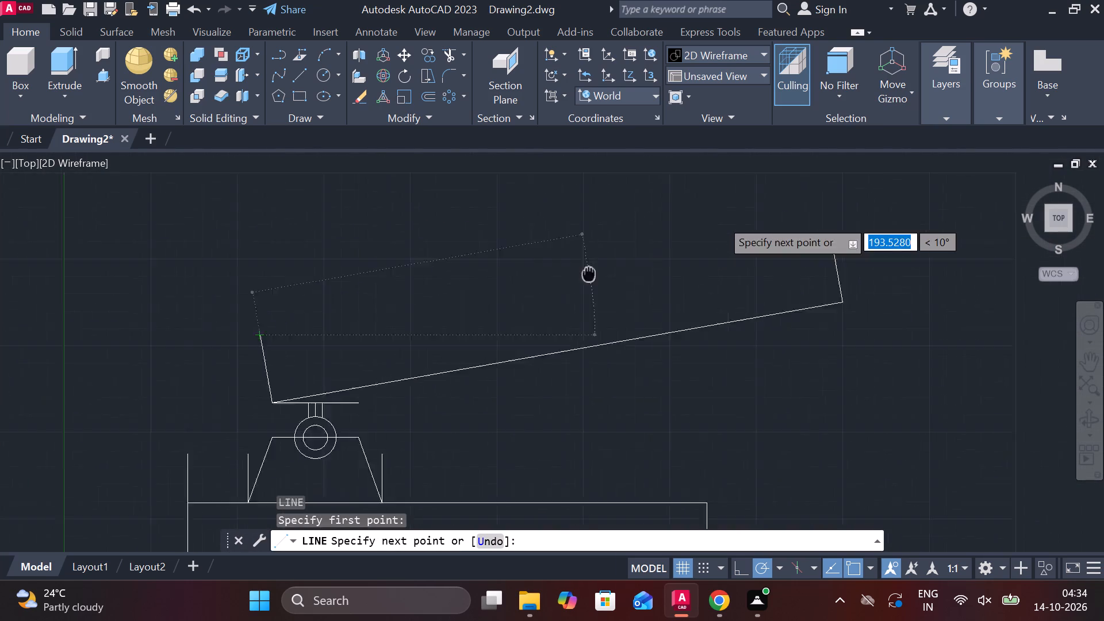
middle_click_drag(402, 314, 369, 324)
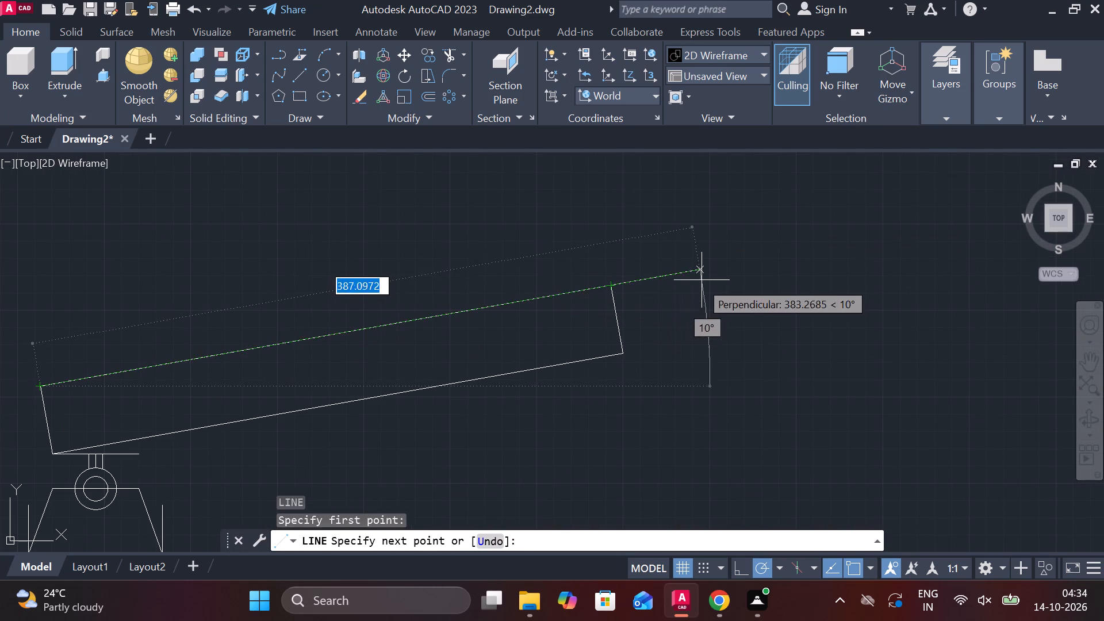
left_click(616, 290)
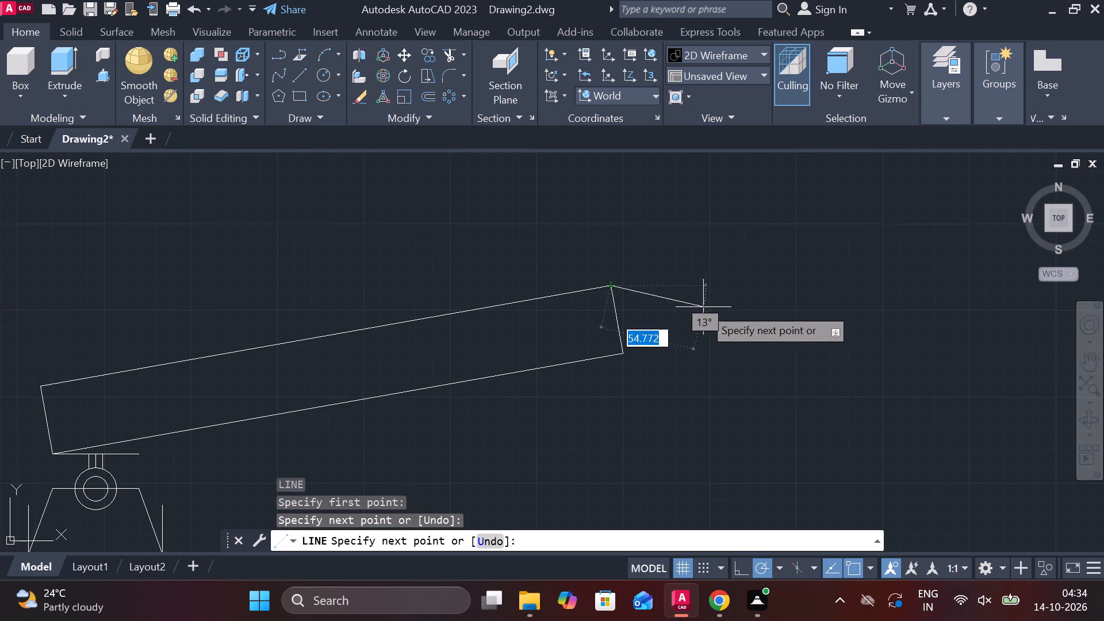
key("Escape")
Draw a circle centred on the midpoint of the bed's raised end line, with its radius reaching that line's lower endpoint.
middle_click_drag(698, 309, 714, 313)
key("c")
key("space")
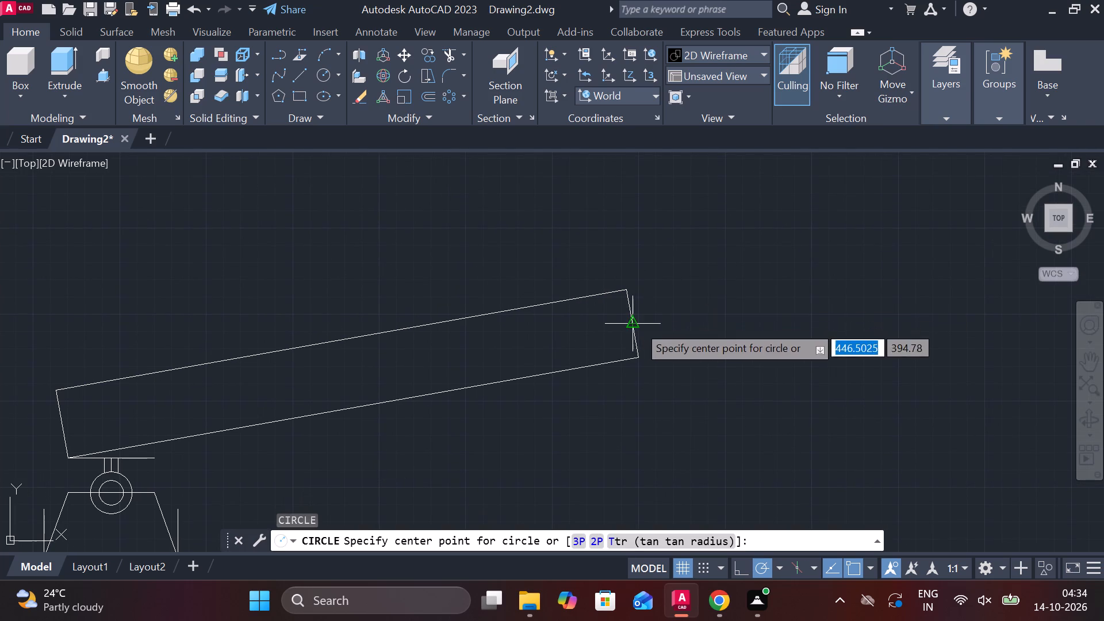
left_click(638, 325)
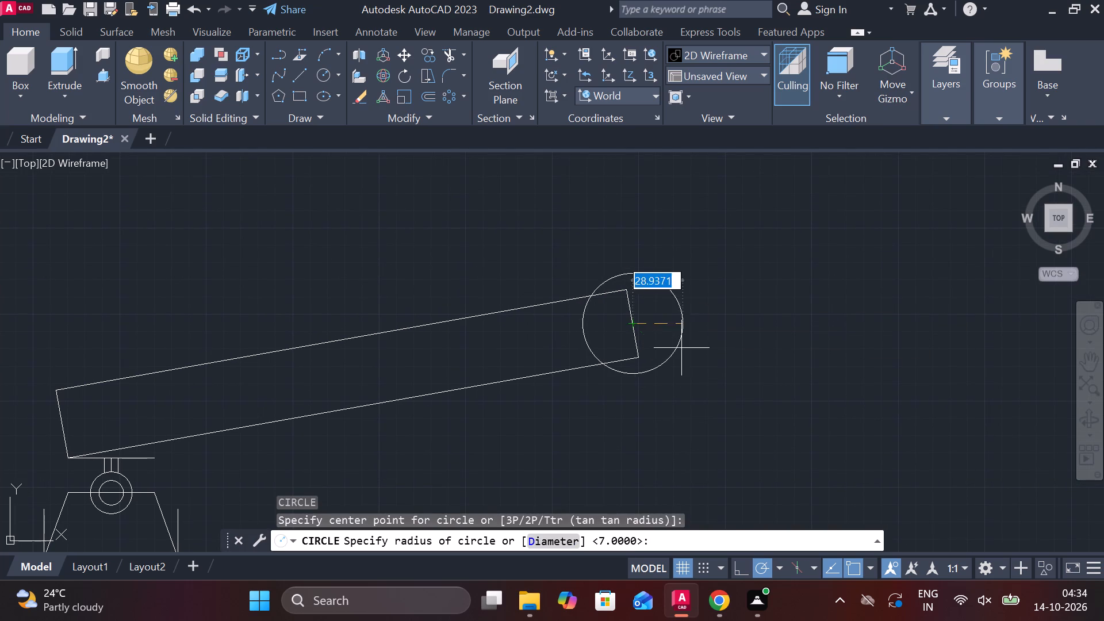
double_click(641, 362)
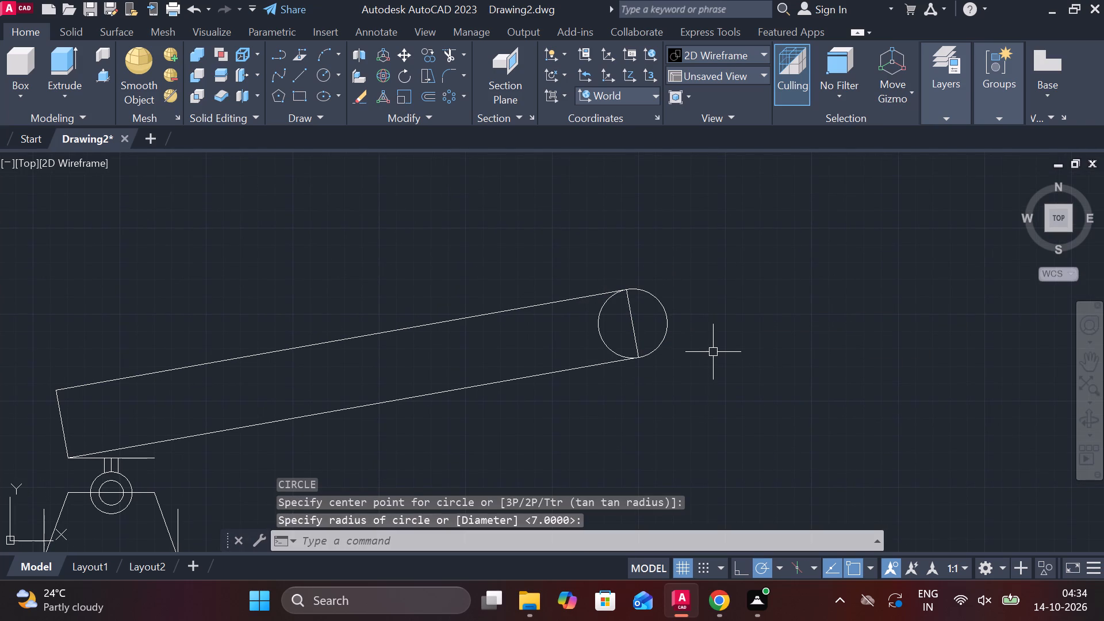
key("Escape")
Trim away the raised end line and the circle's inner half, leaving a rounded end on the bed.
type("tr")
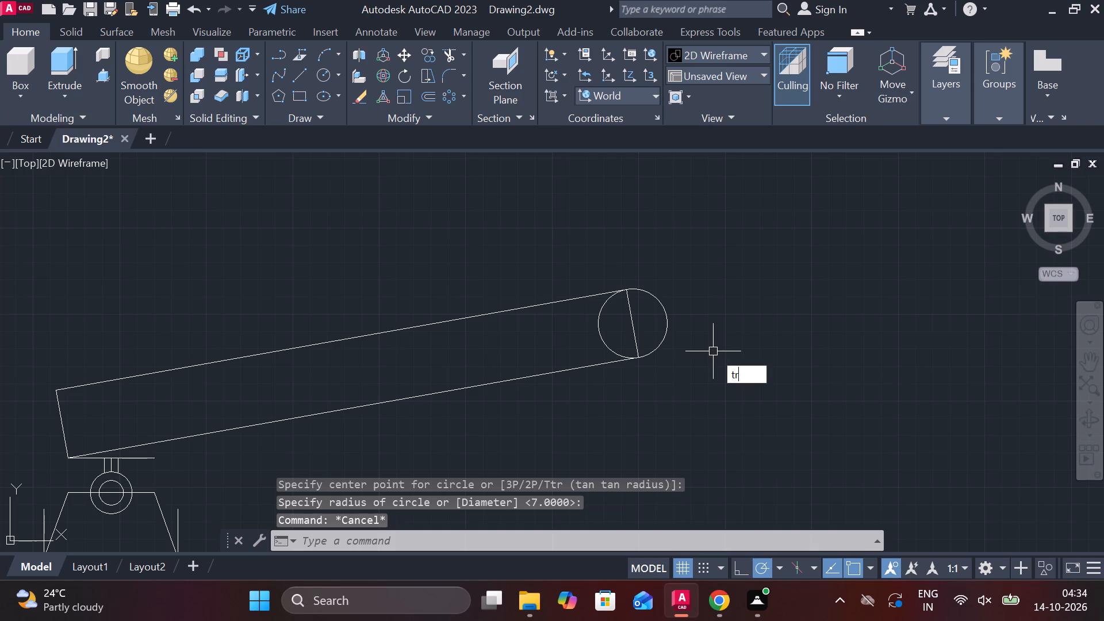
left_click(761, 392)
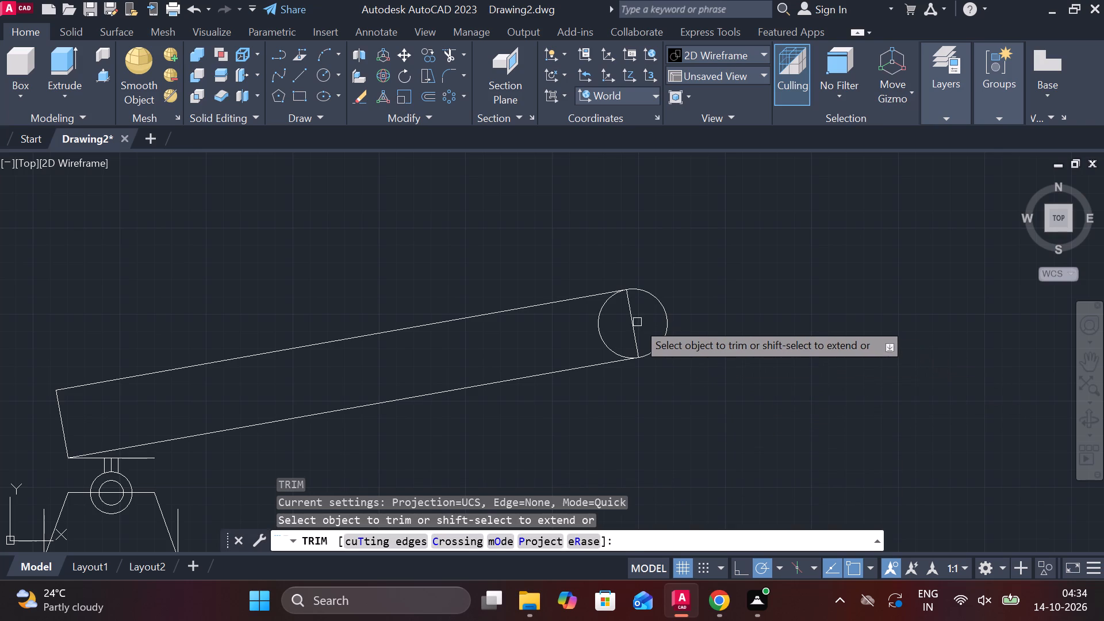
left_click_drag(637, 322, 581, 334)
left_click(581, 334)
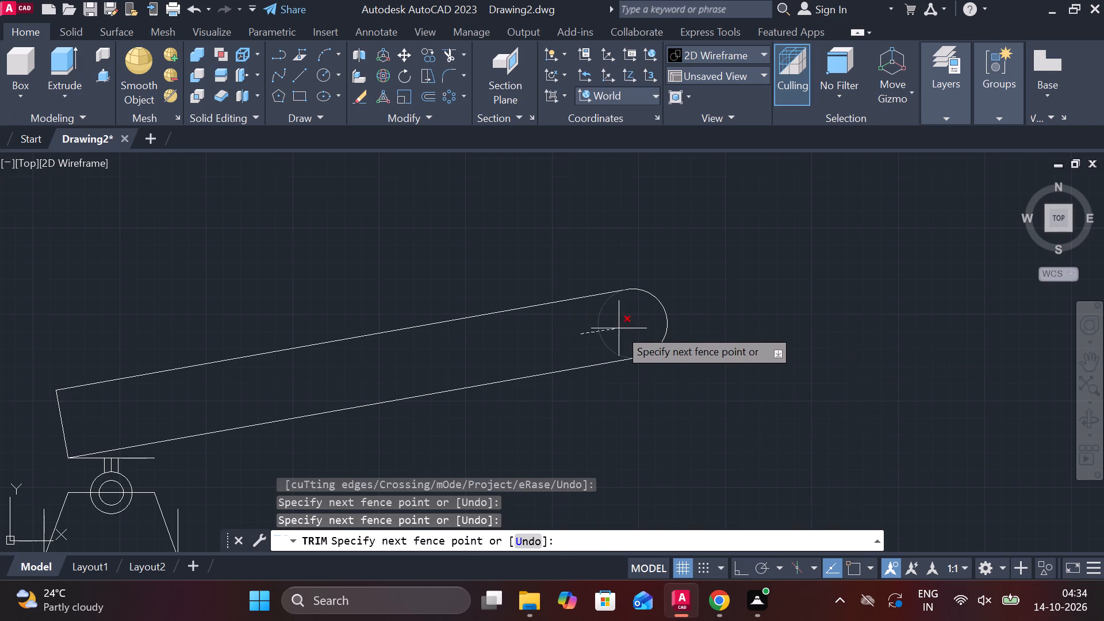
left_click(619, 328)
middle_click_drag(622, 384, 791, 346)
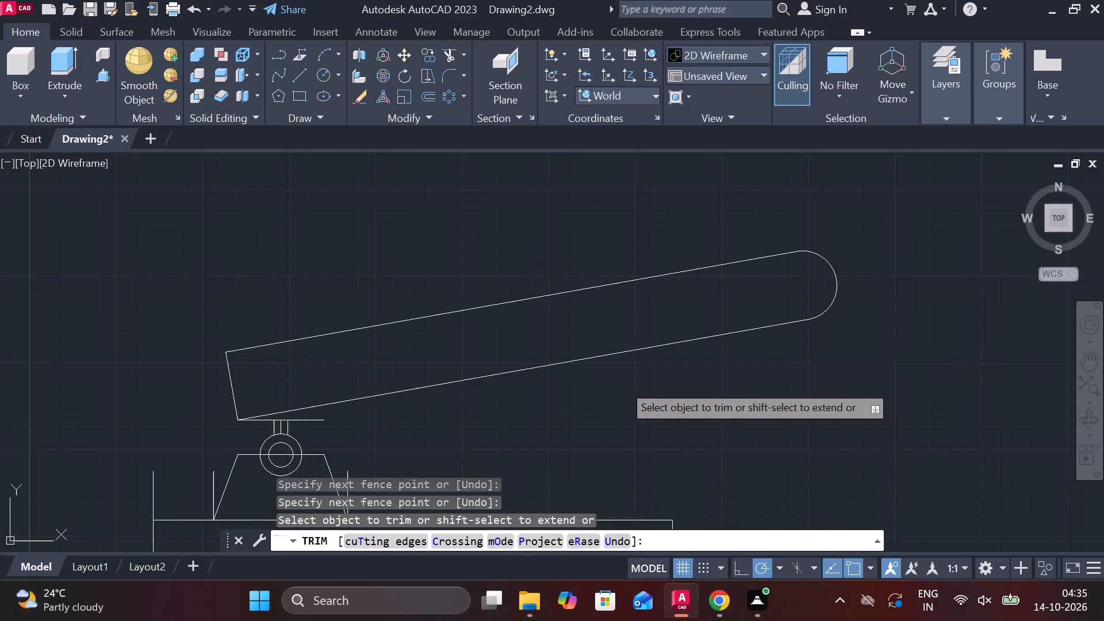
key("Escape")
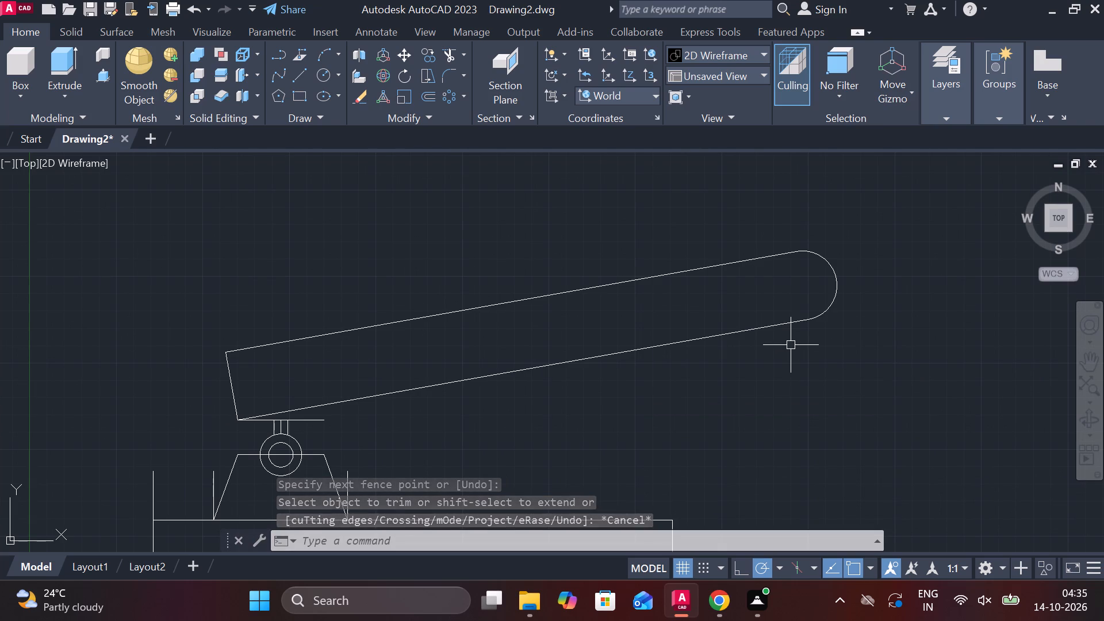
Join the bed's two long lines, its short end line and the end arc into one polyline.
left_click(285, 337)
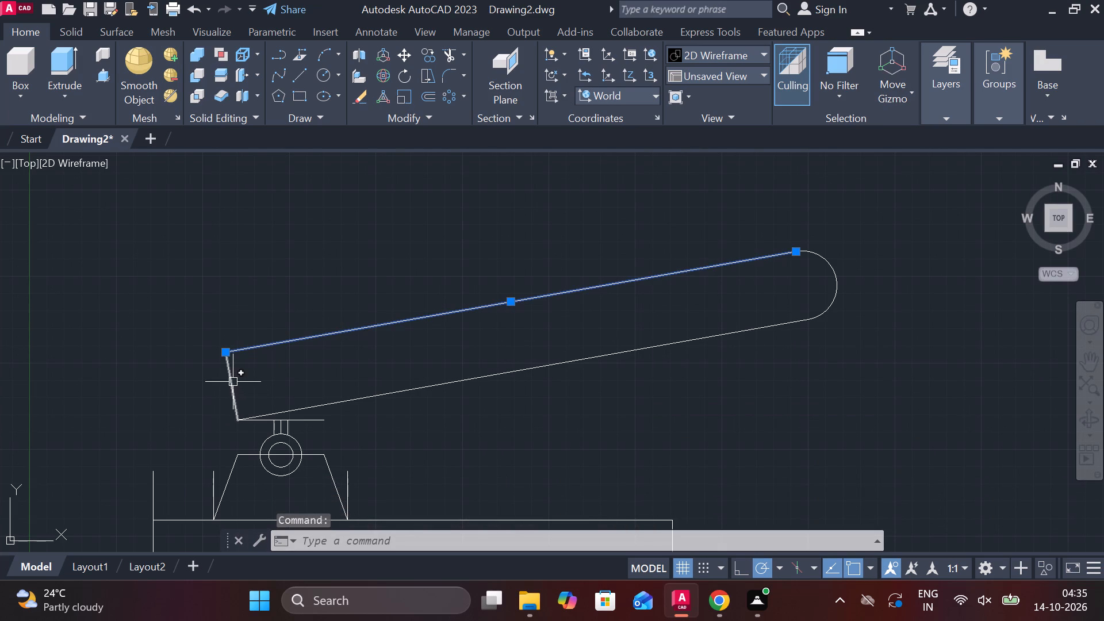
left_click(232, 382)
left_click(397, 396)
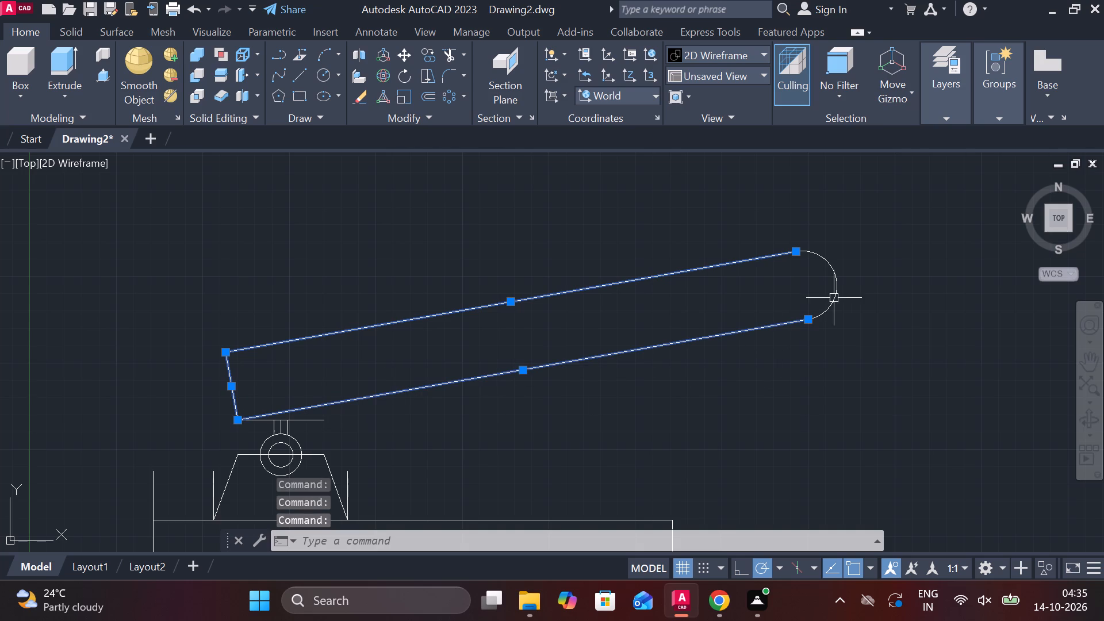
left_click(833, 269)
key("j")
key("Return")
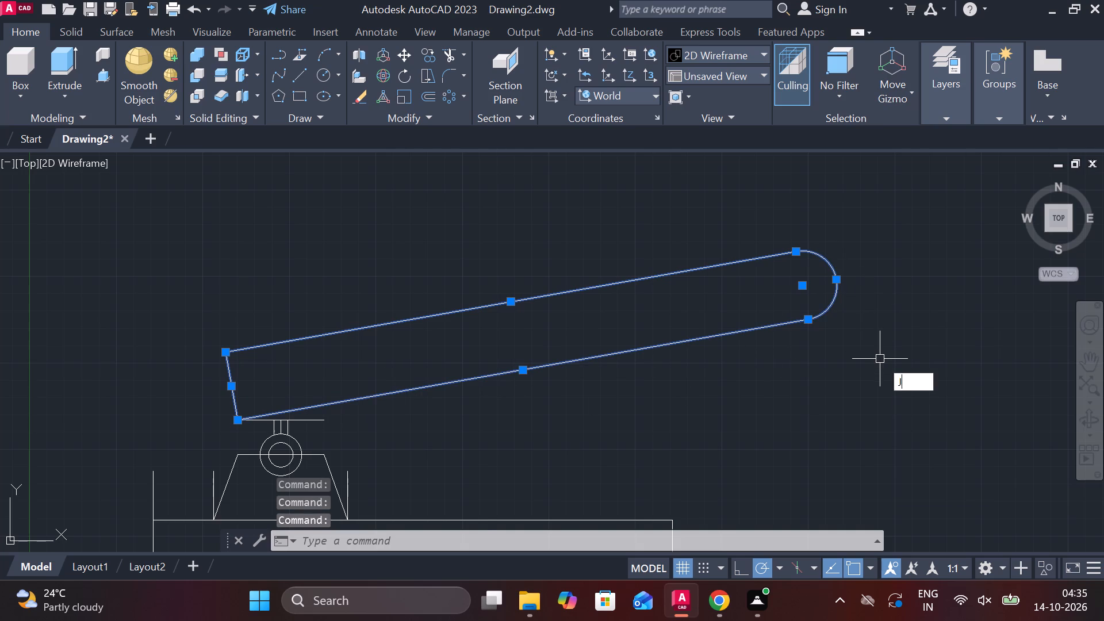
Offset the joined bed outline 5 inward.
left_click(754, 333)
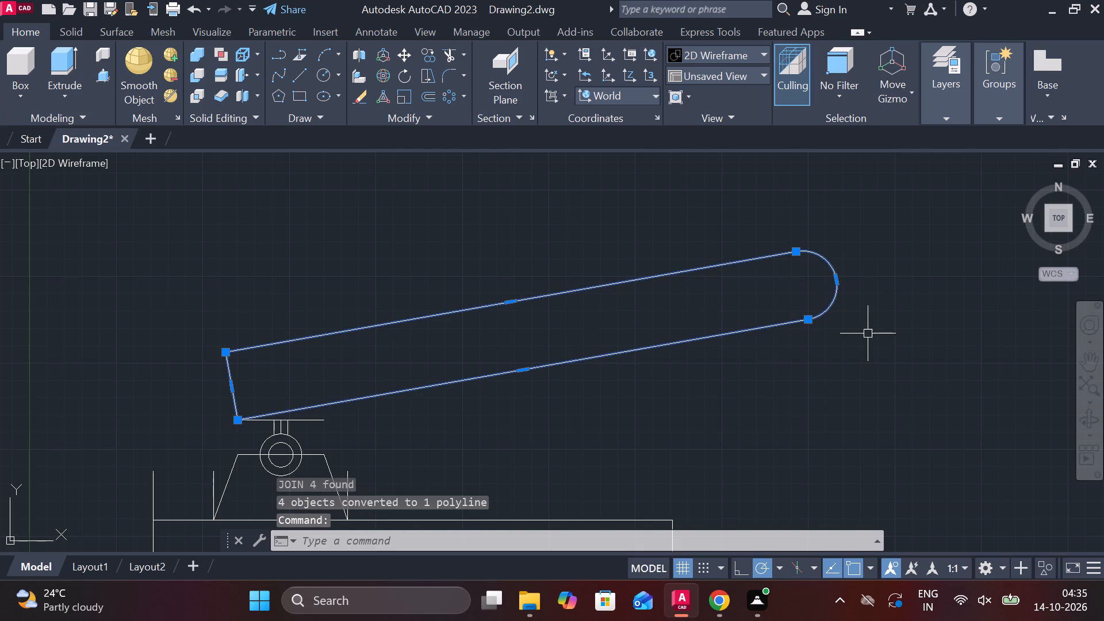
key("o")
key("Return")
key("Return")
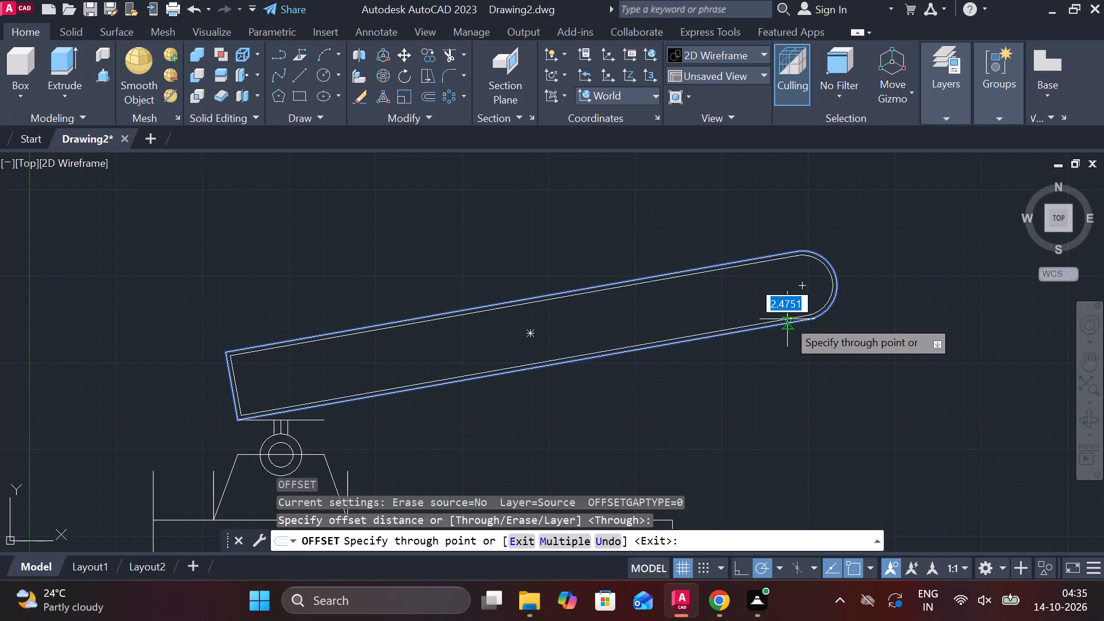
key("5")
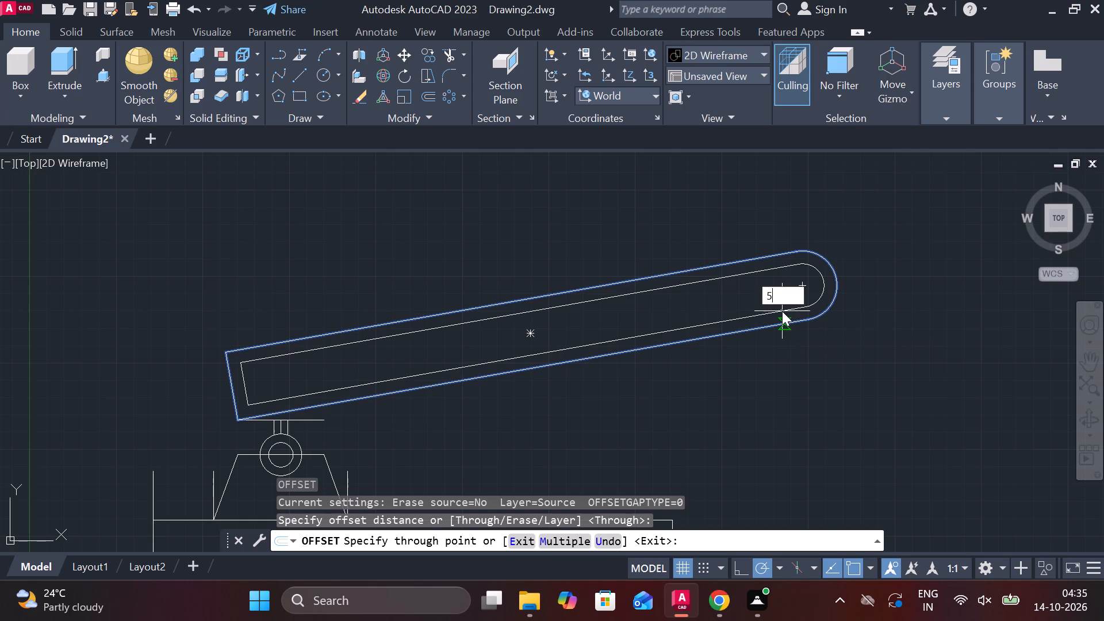
key("Return")
middle_click_drag(649, 377, 702, 358)
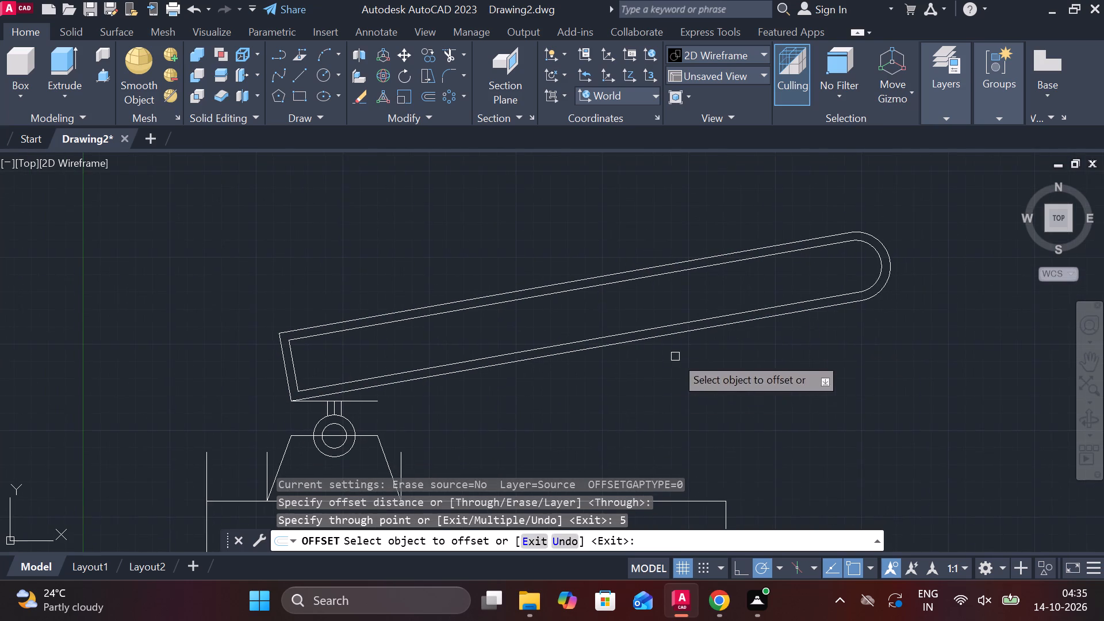
middle_click_drag(467, 422, 572, 406)
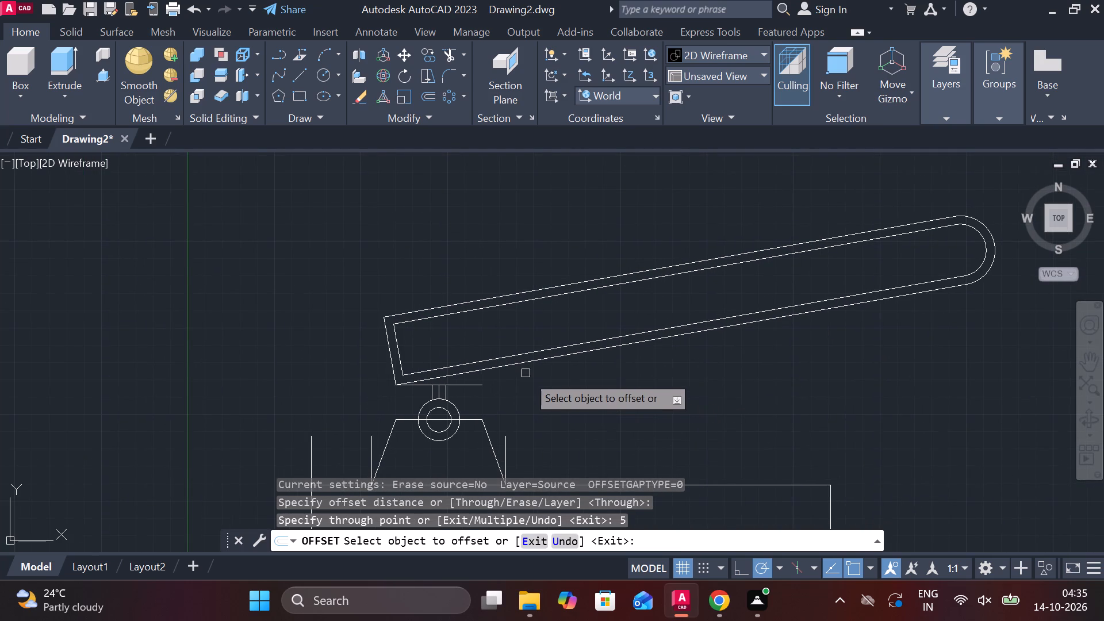
key("Escape")
Draw a line over the short lower-end edge of the inner bed outline, from corner to corner.
key("l")
key("Return")
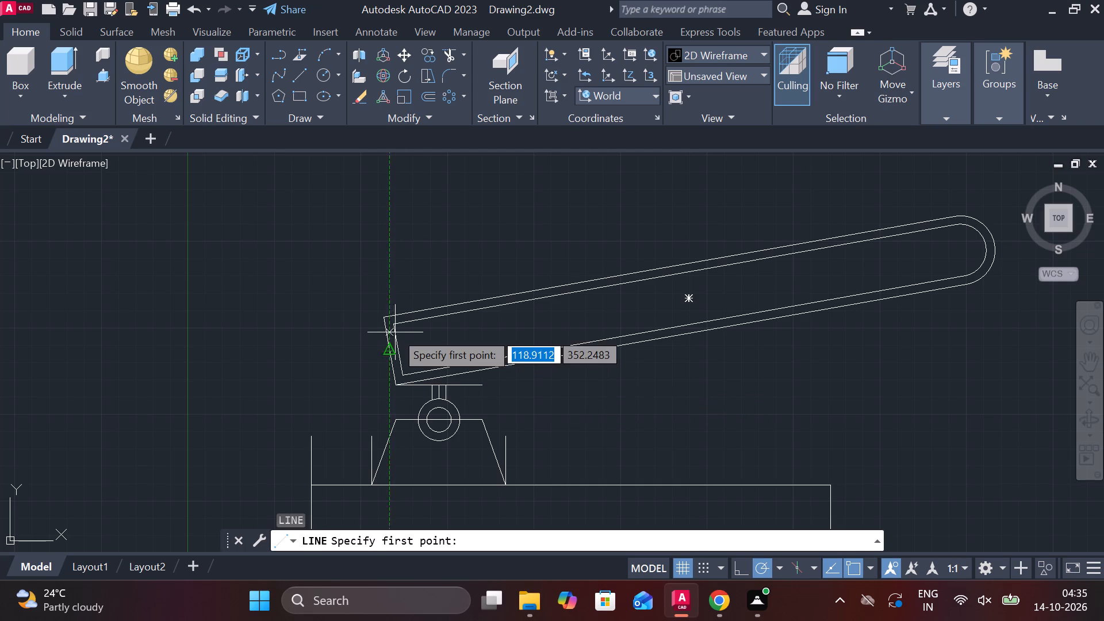
scroll(478, 326, "up", 1)
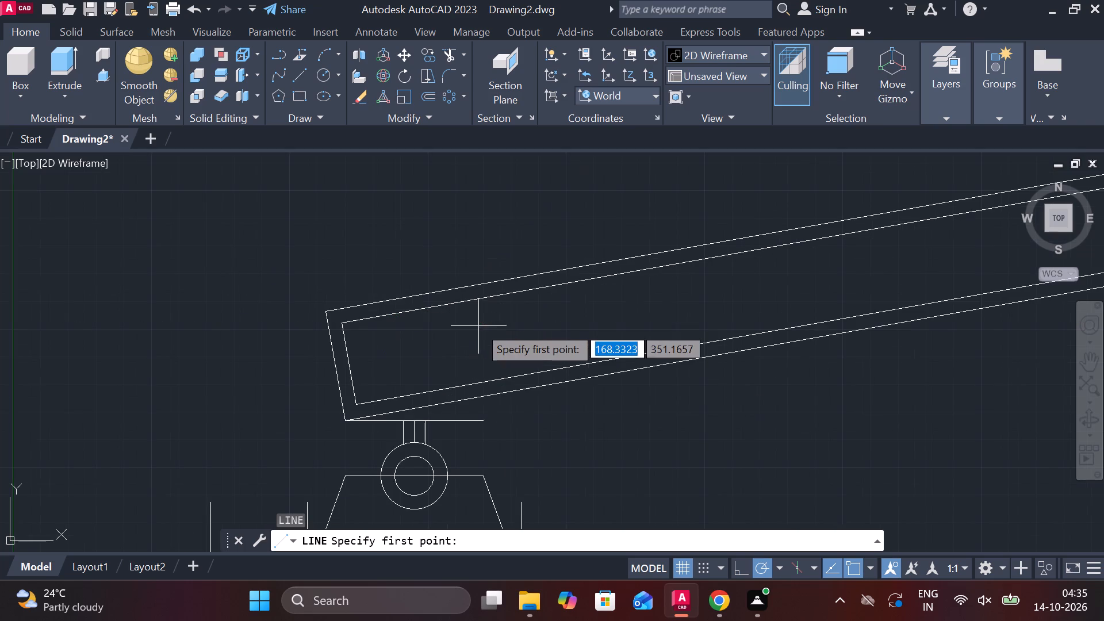
left_click(346, 330)
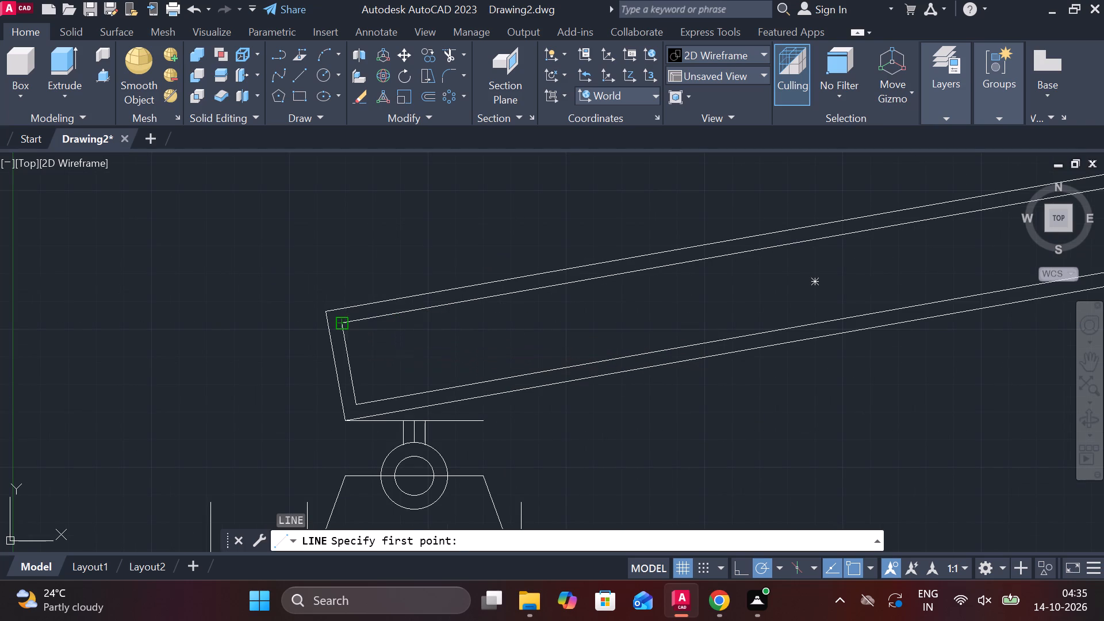
left_click(355, 402)
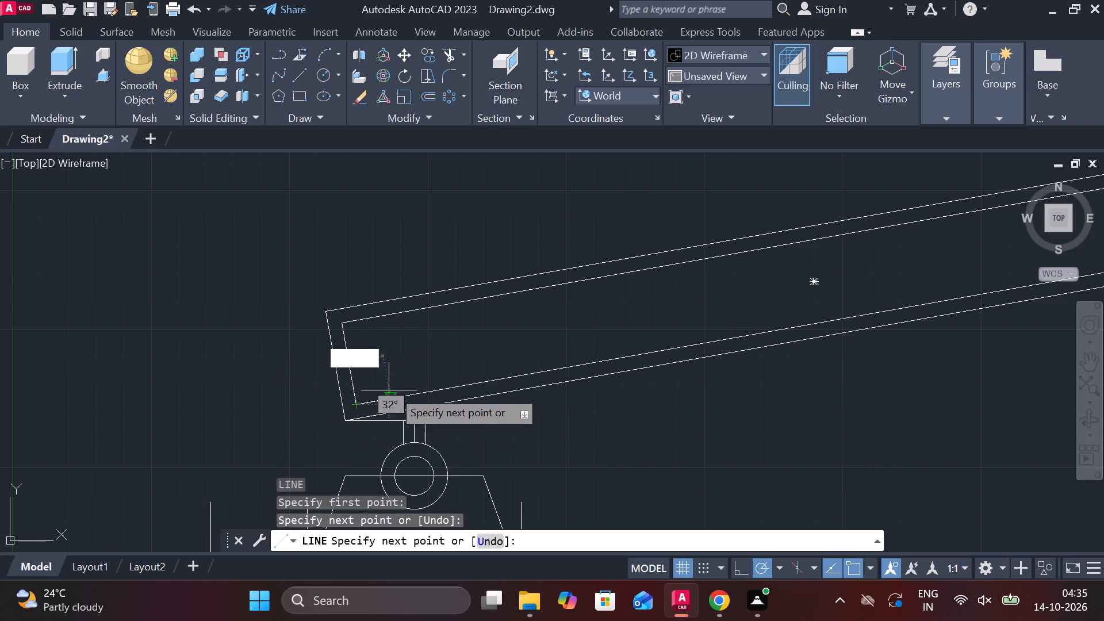
key("Escape")
Offset the bed's inner lower-end line 30 into the bed, then offset that copy another 5 to form the first divider.
left_click(348, 367)
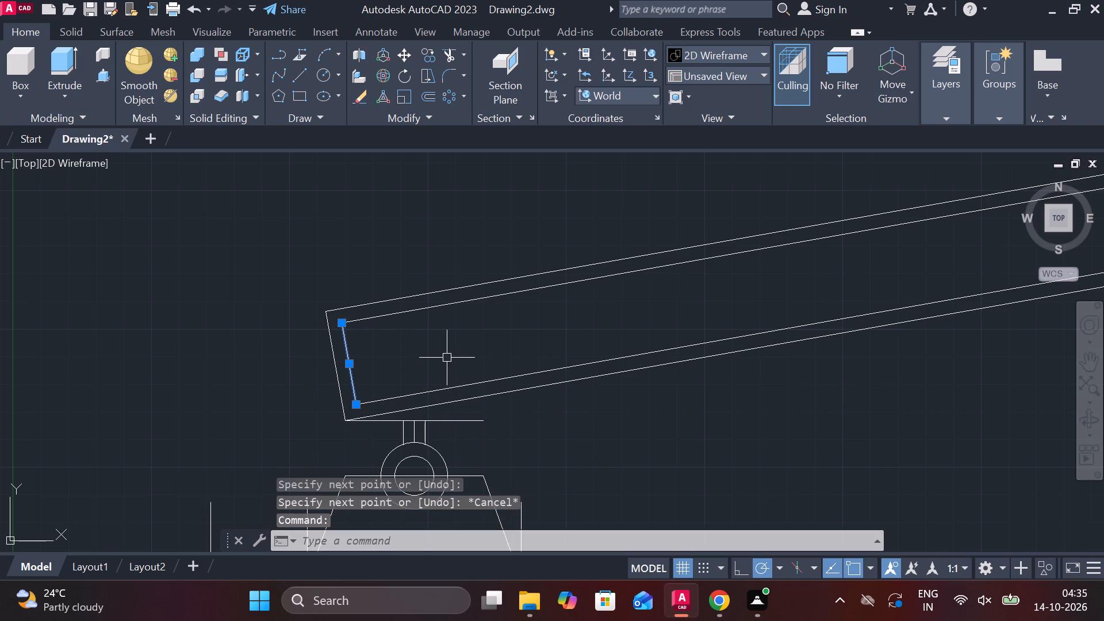
key("o")
key("Return")
key("Return")
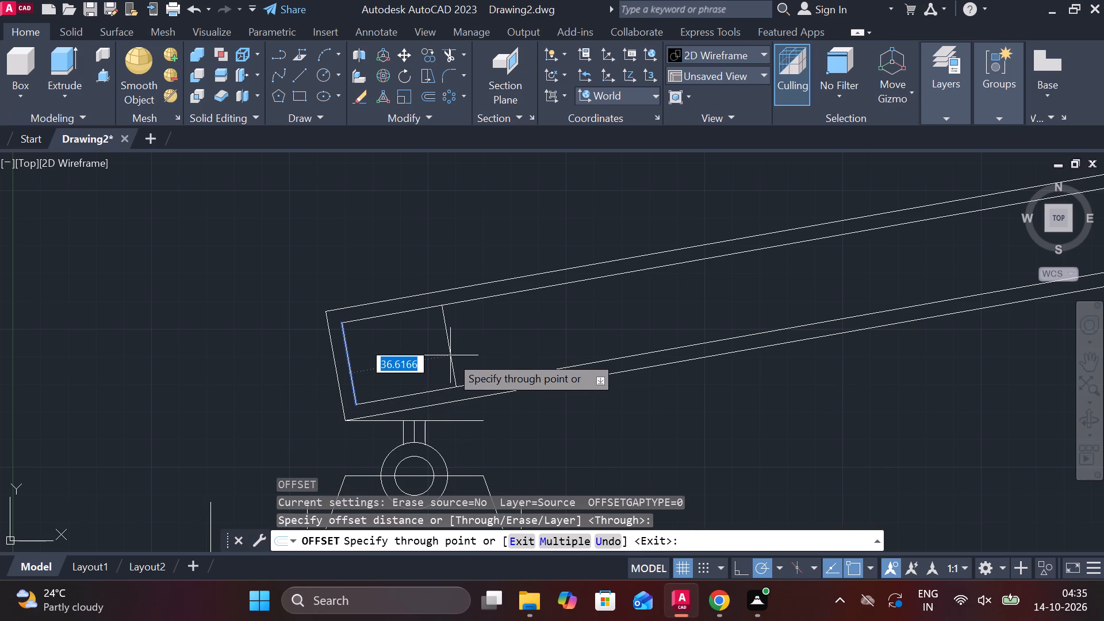
type("30")
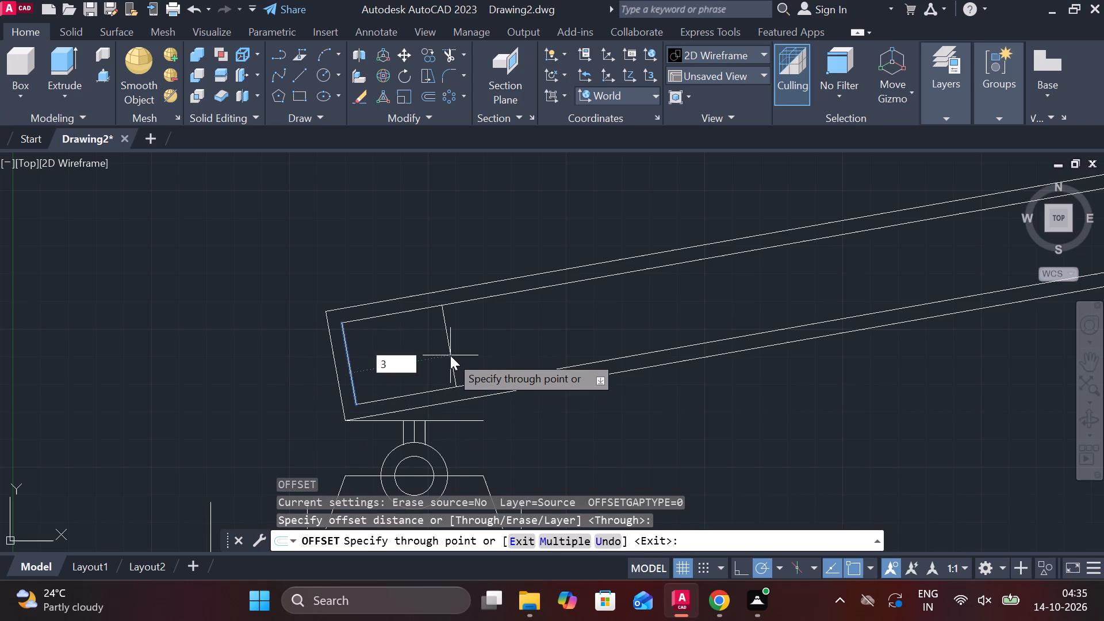
key("Return")
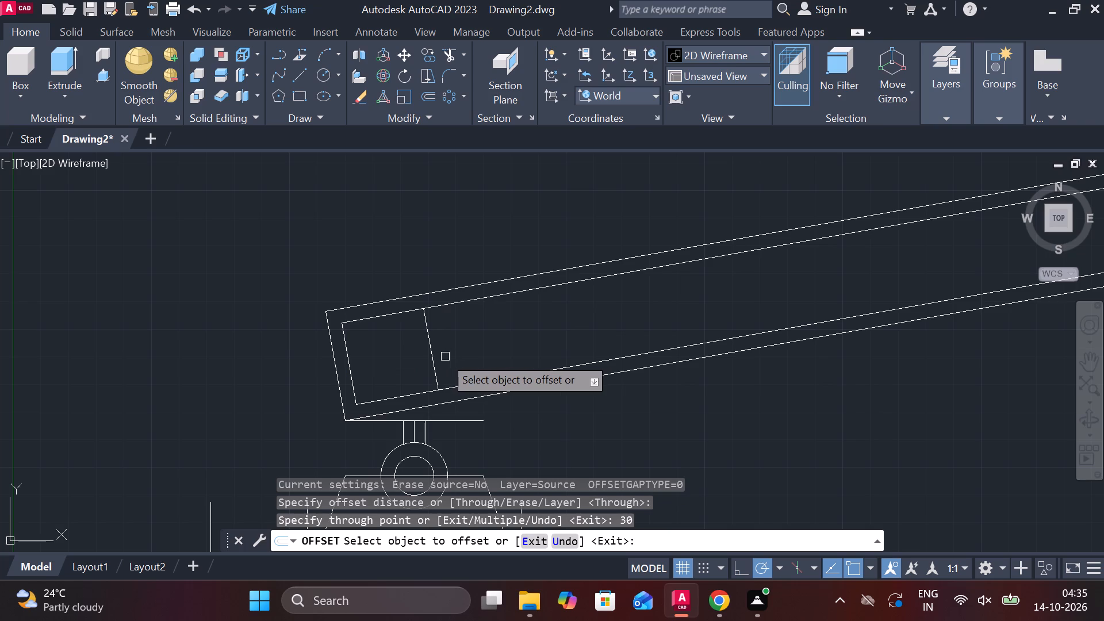
left_click(431, 348)
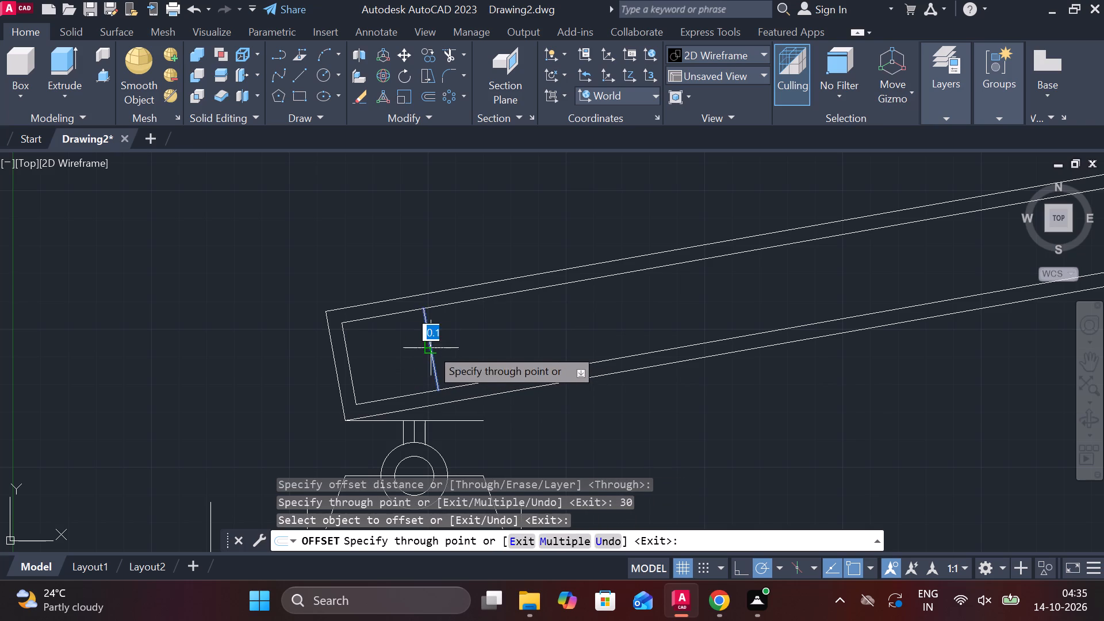
type("5")
key("space")
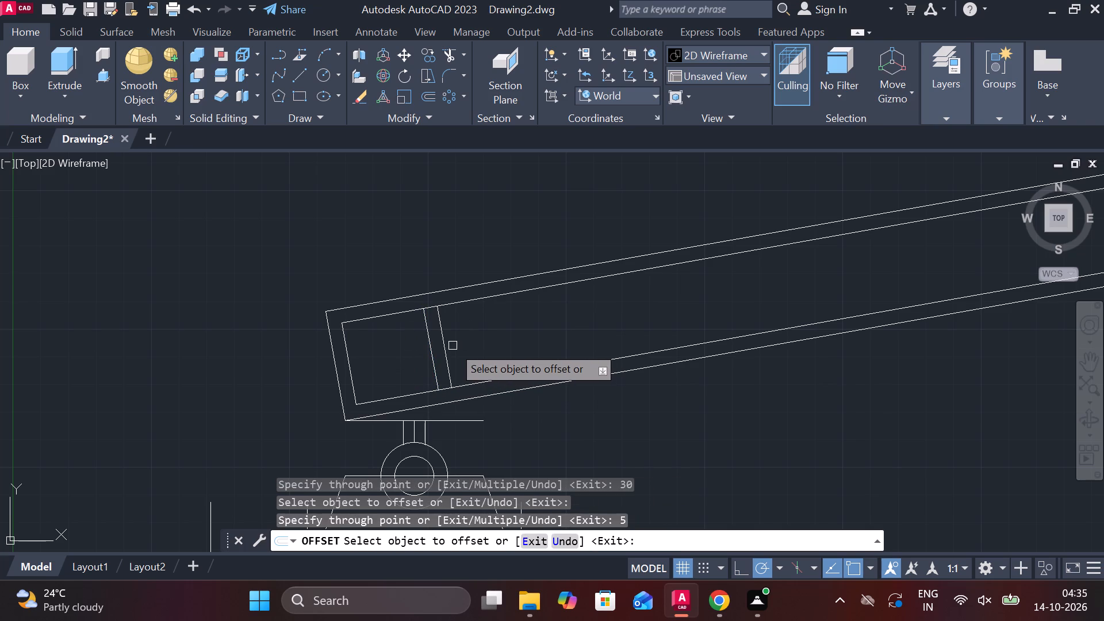
Add the second and third bed dividers with alternating offsets of 25 and 5 from the last divider line toward the rounded end.
left_click(446, 352)
type("25")
key("space")
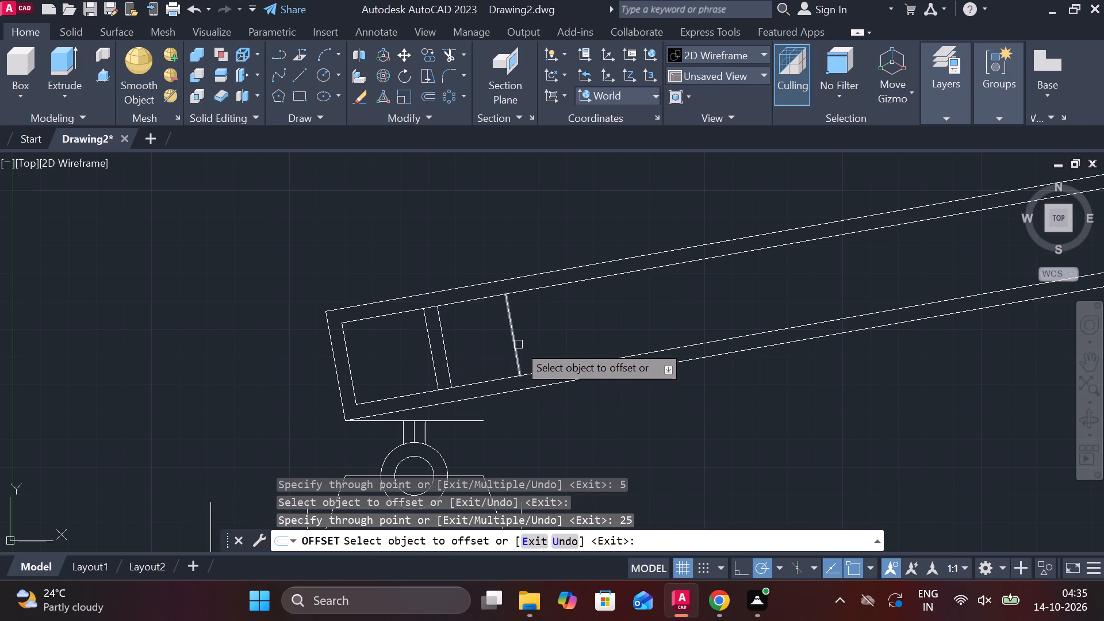
left_click(518, 344)
key("5")
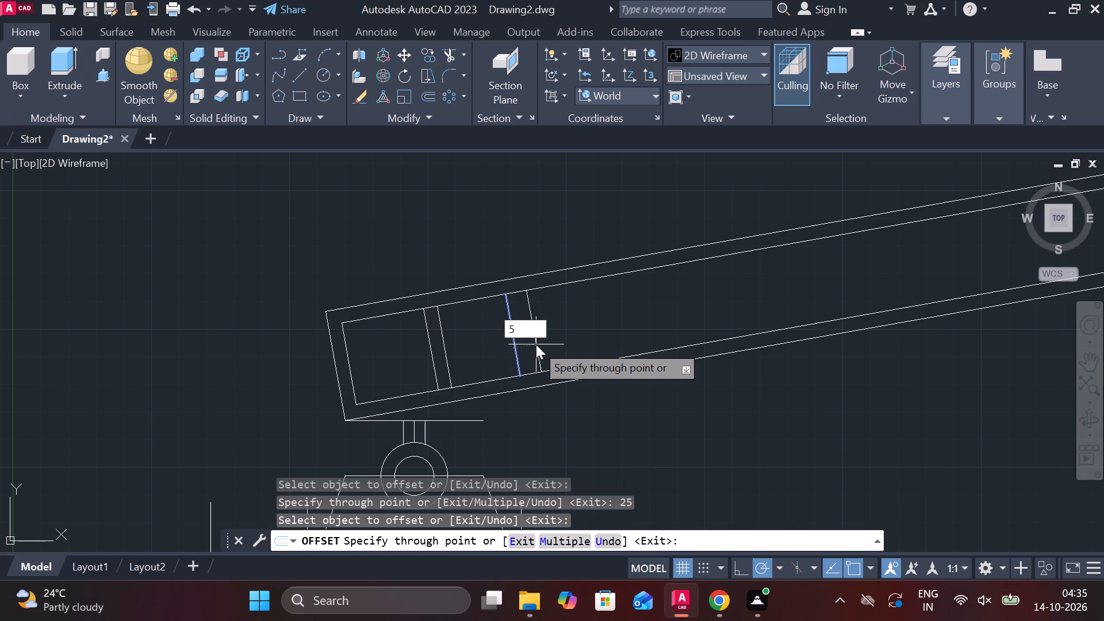
key("space")
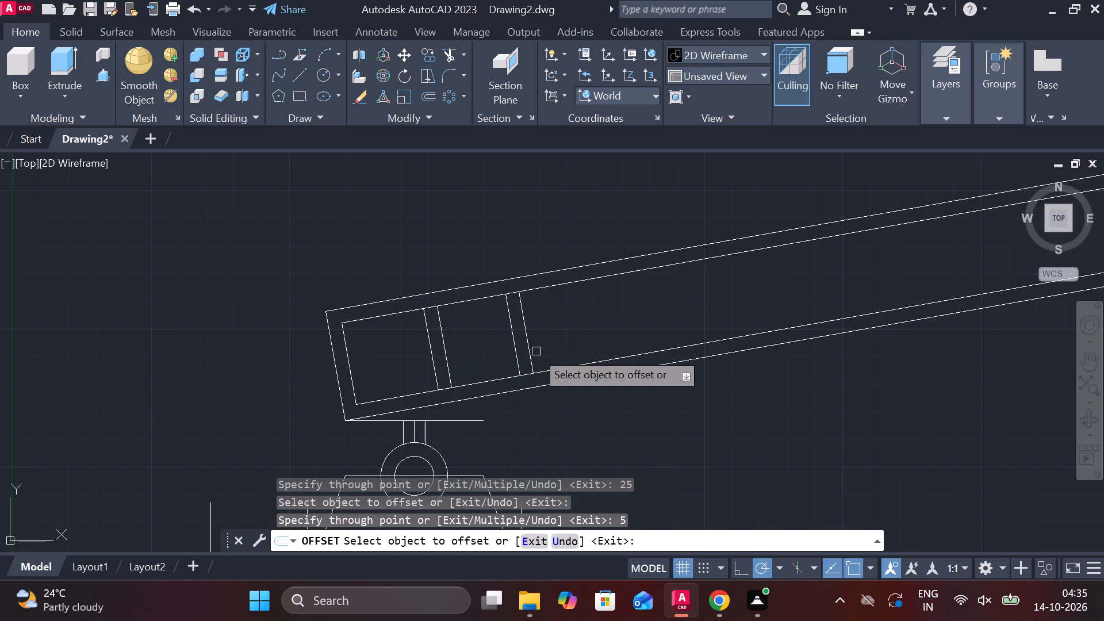
left_click(529, 342)
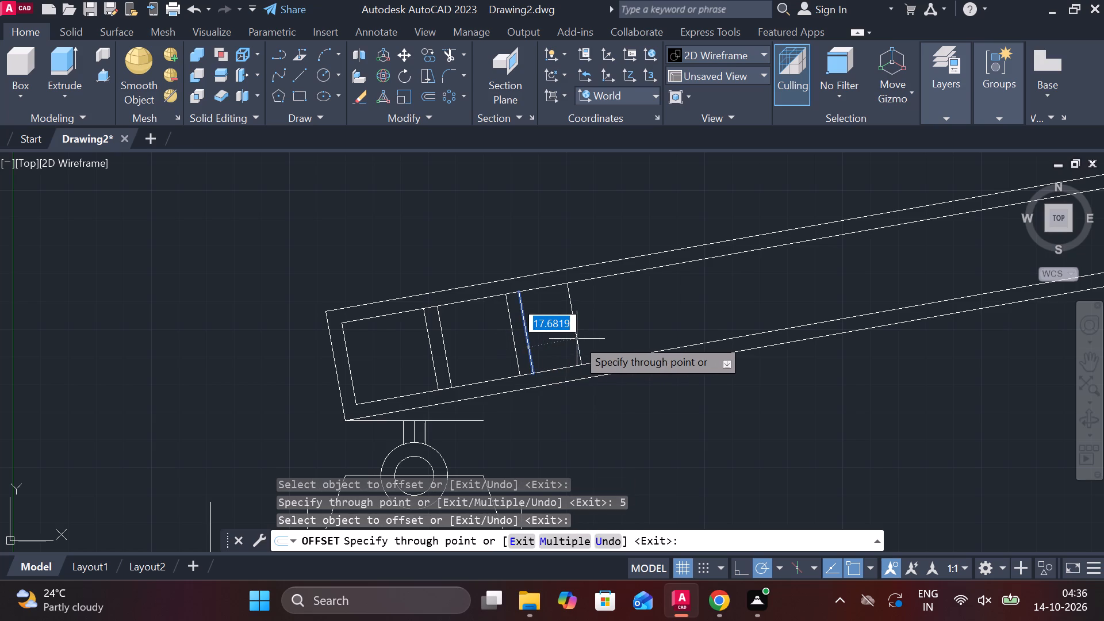
type("25")
key("space")
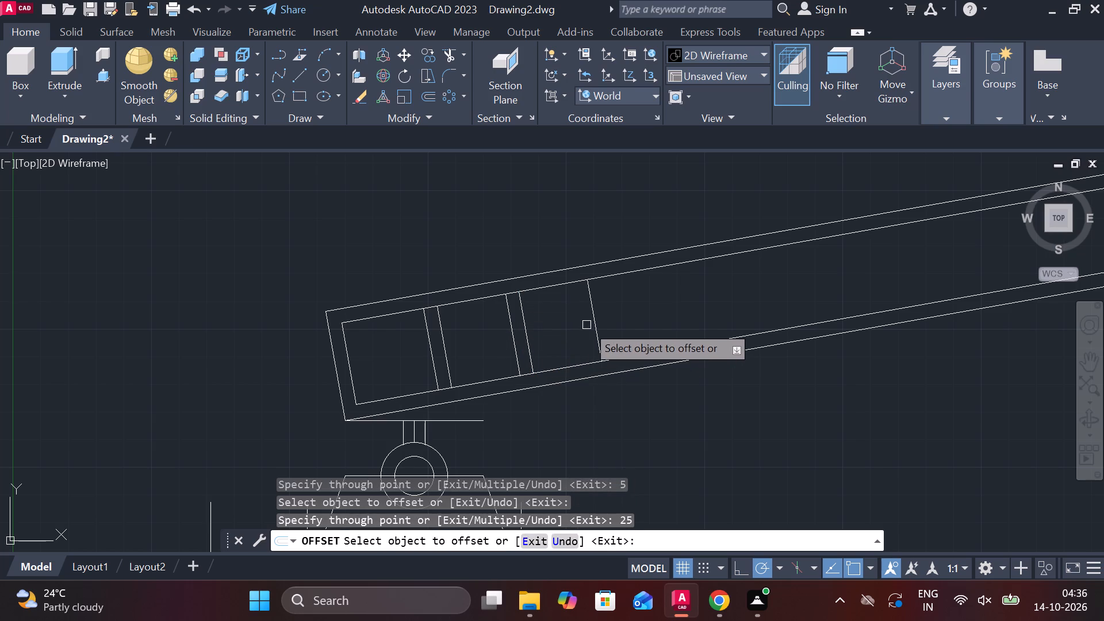
left_click(591, 322)
type("5")
key("space")
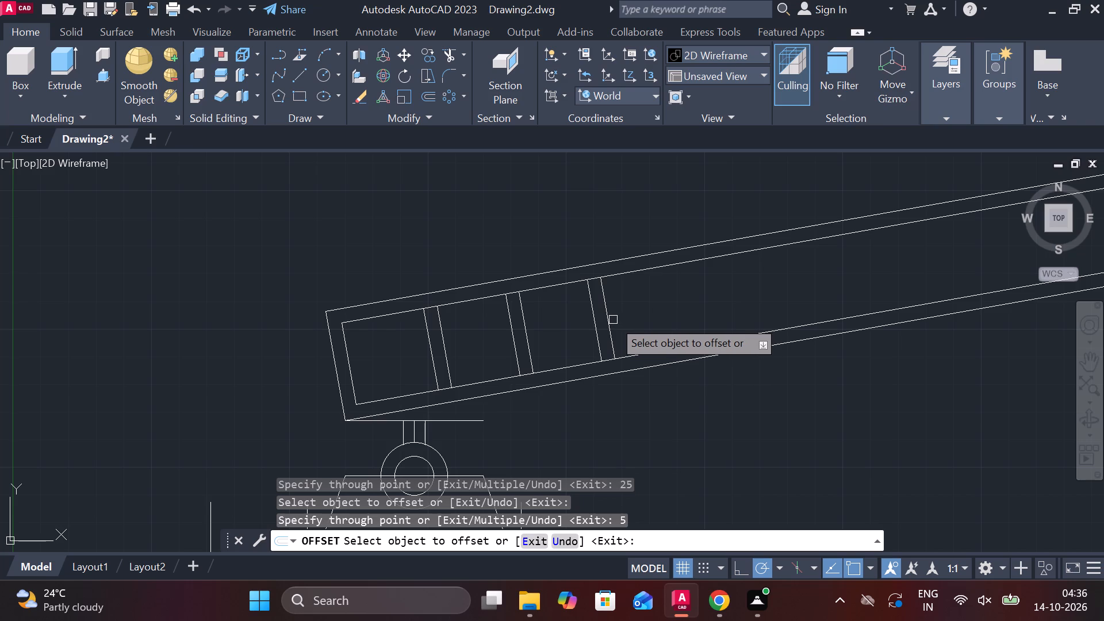
Add the fourth and fifth bed dividers, offsetting each last line 25 for the gap and 5 for the divider thickness.
left_click(605, 317)
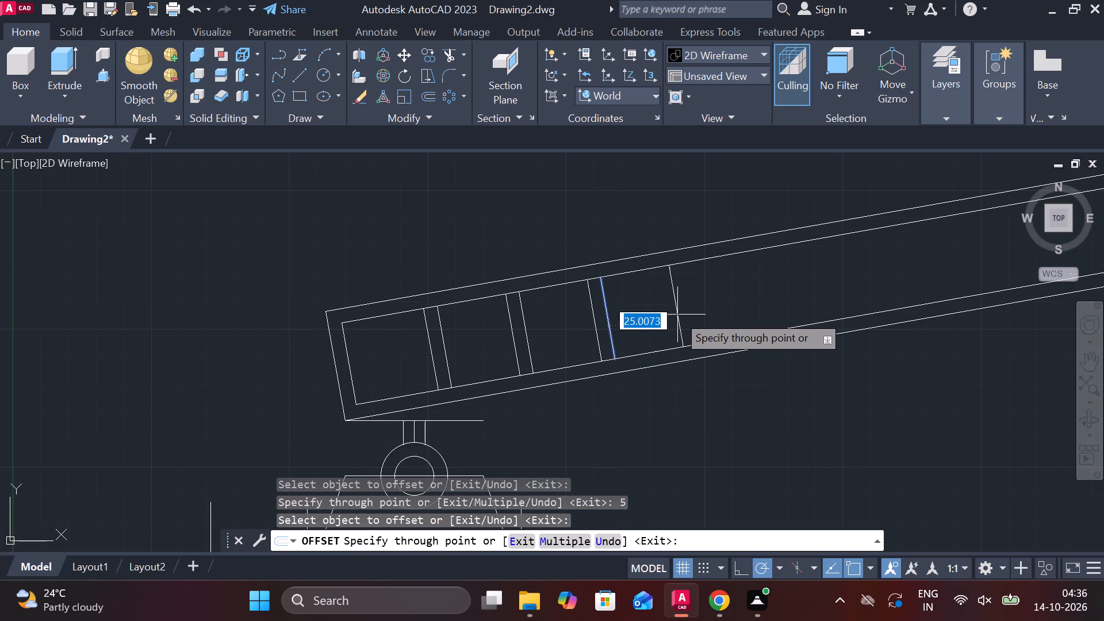
type("25")
key("space")
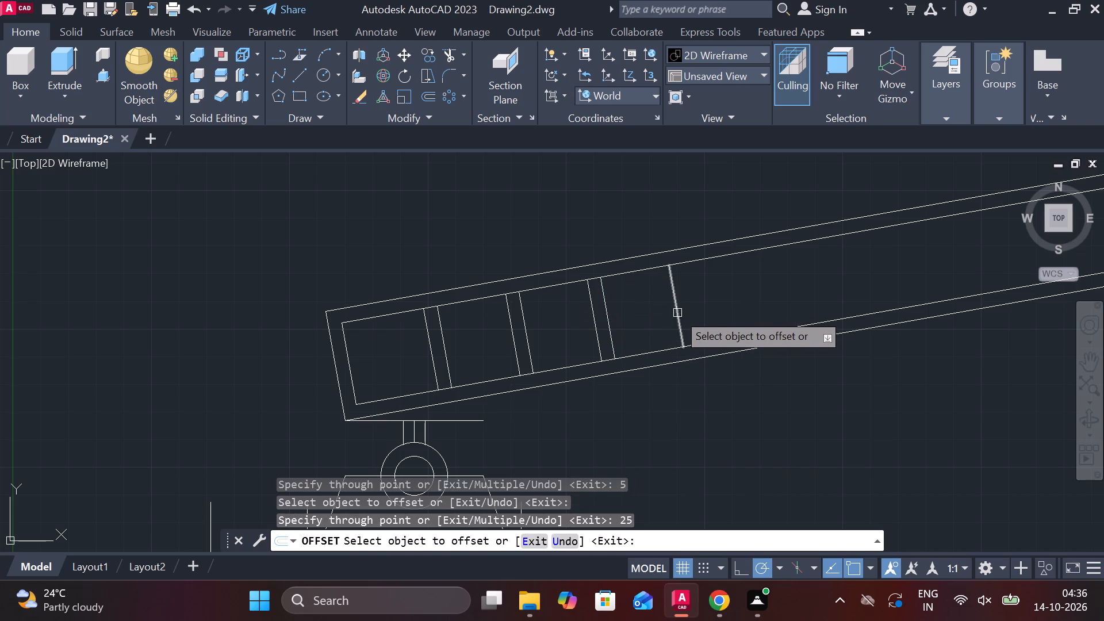
left_click(677, 313)
type("5")
key("space")
left_click(689, 310)
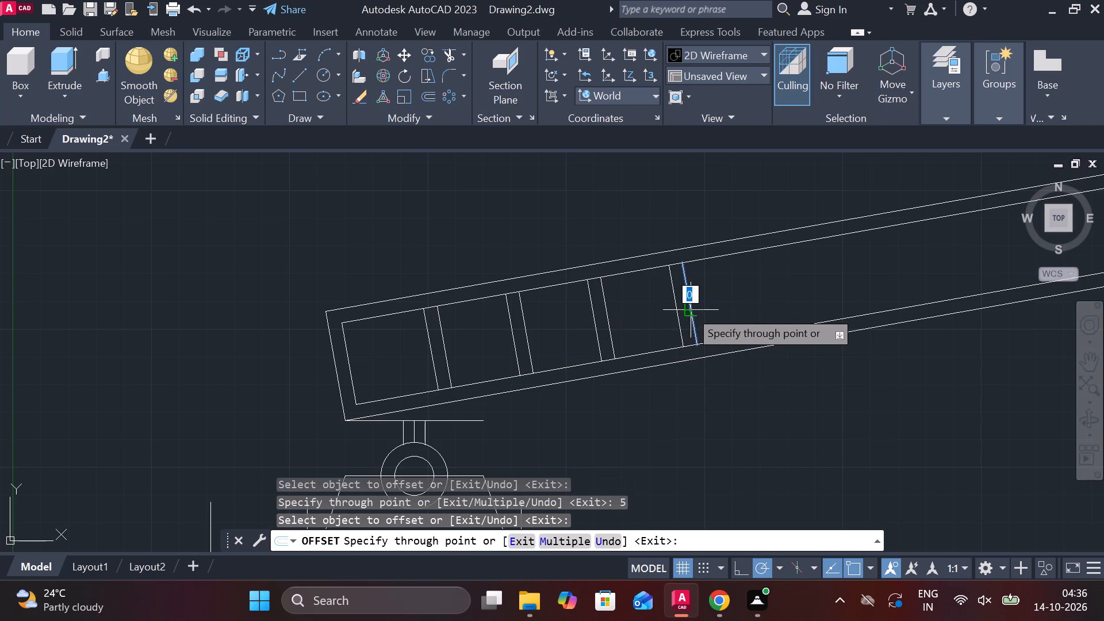
type("25")
key("space")
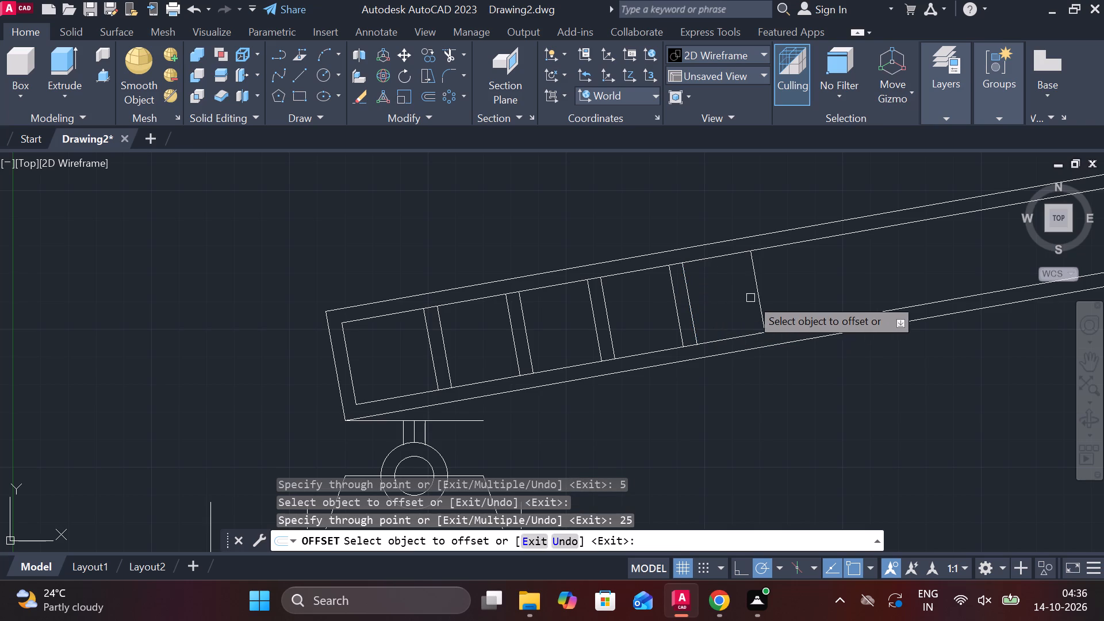
left_click(764, 293)
left_click(753, 291)
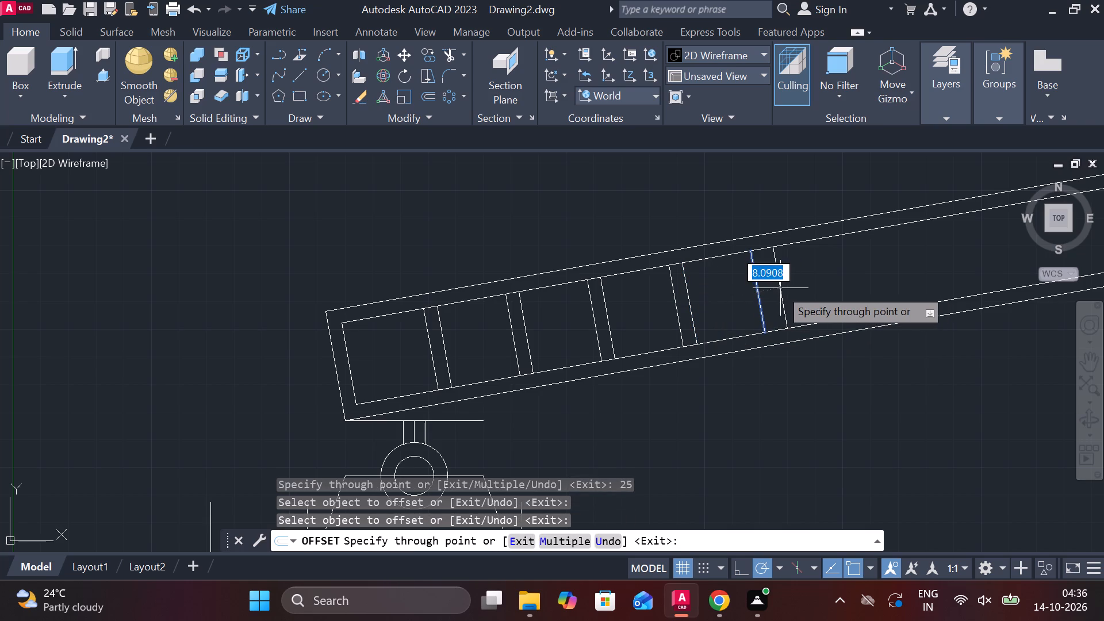
type("5")
key("space")
Add the sixth and seventh bed dividers toward the rounded end, using alternating offsets of 25 and 5.
middle_click_drag(755, 323, 694, 377)
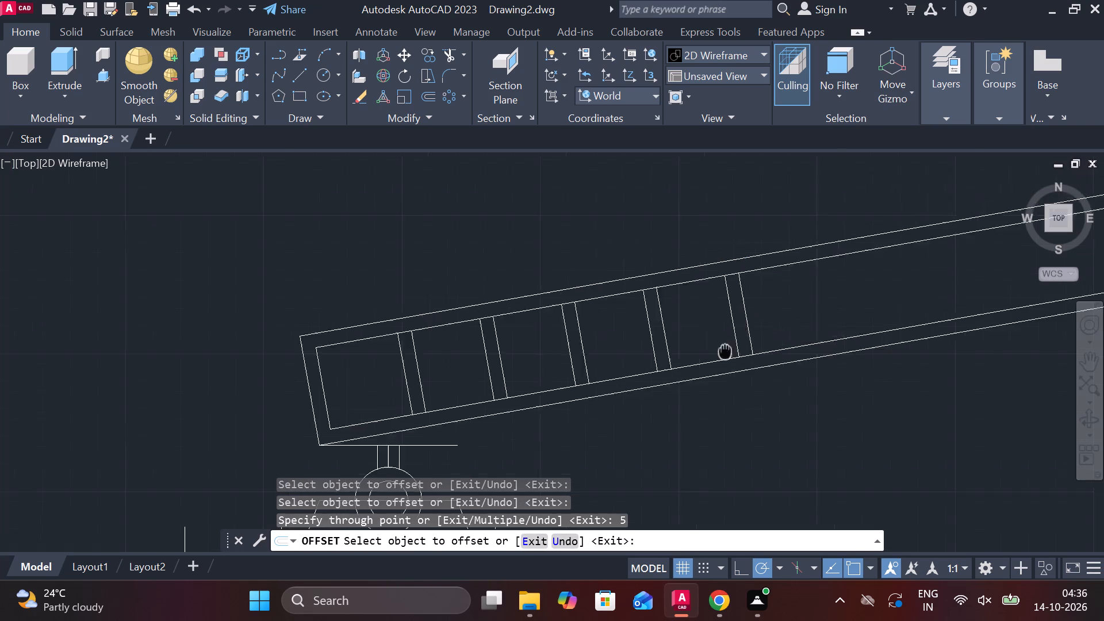
middle_click_drag(694, 377, 645, 411)
left_click(659, 382)
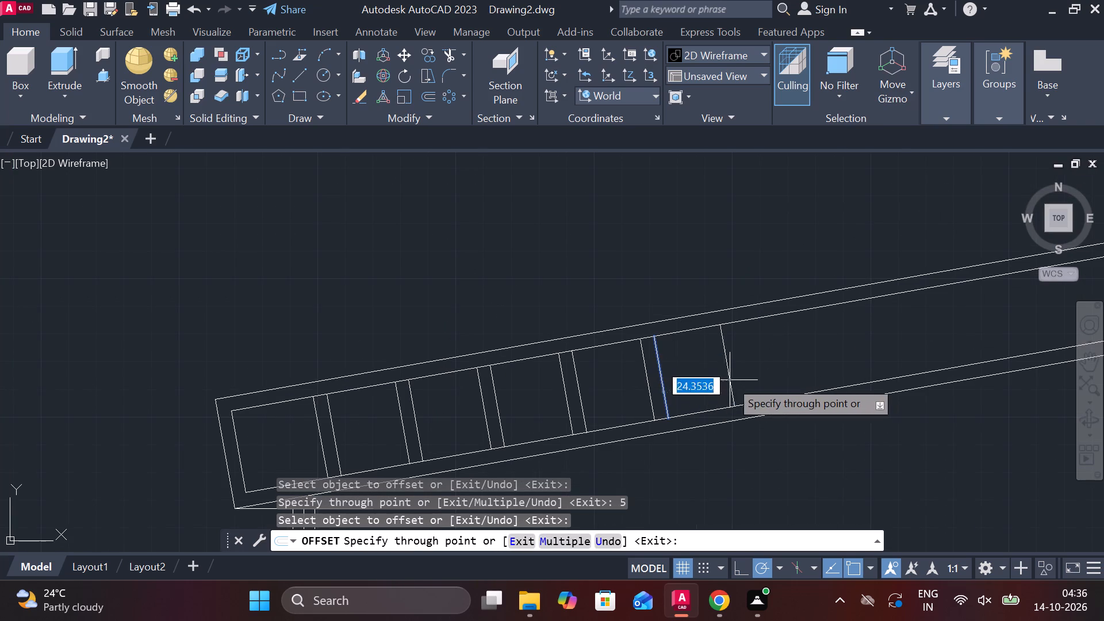
type("25")
key("space")
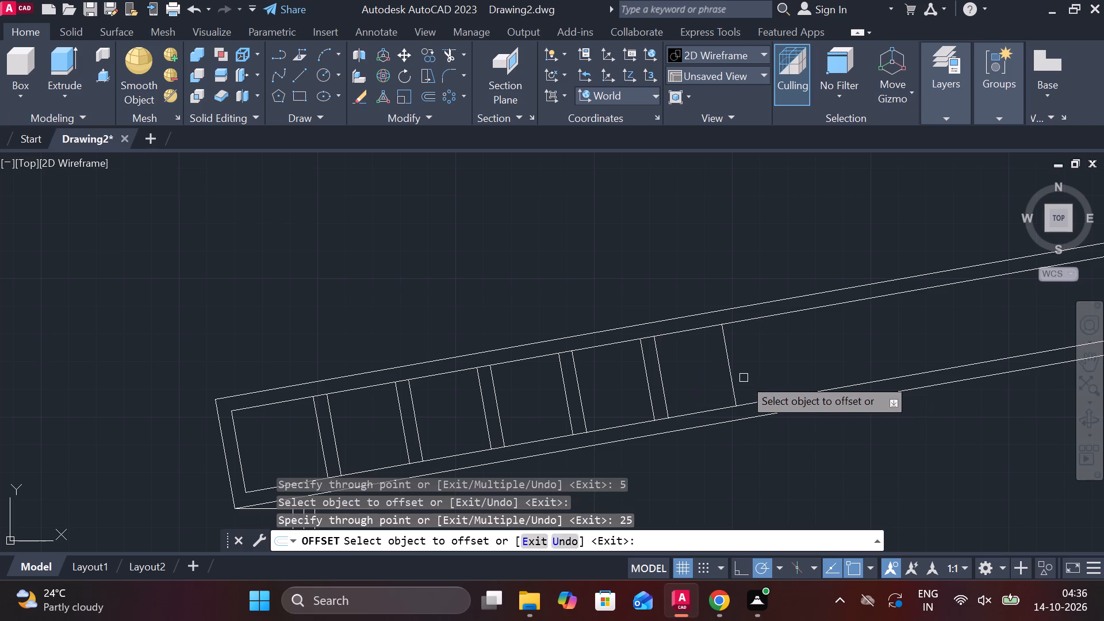
left_click(728, 373)
type("5")
key("space")
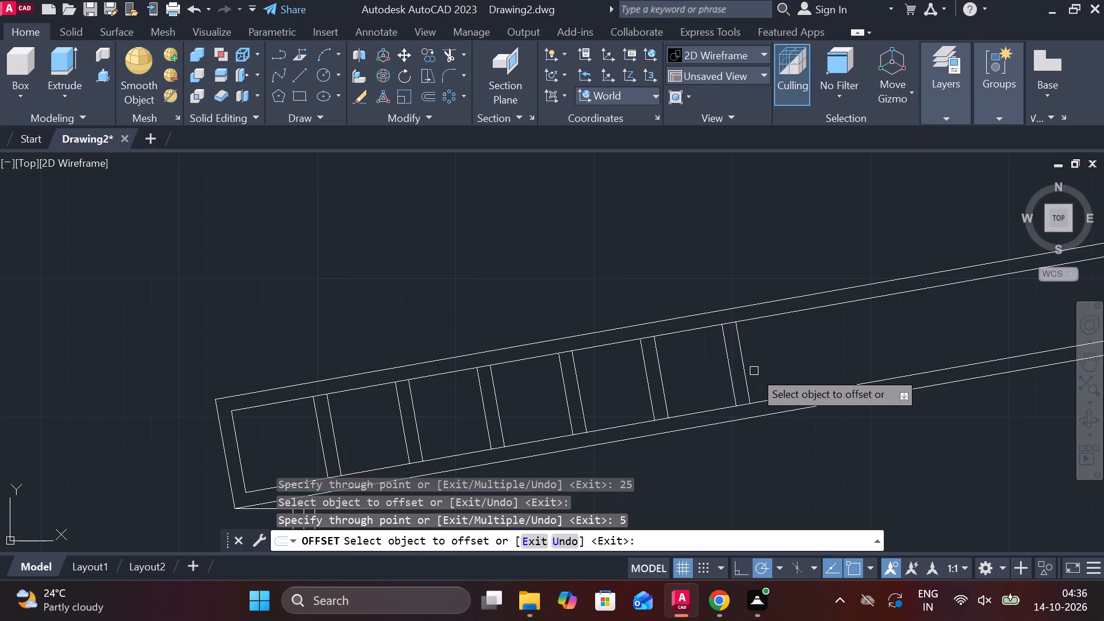
left_click(746, 365)
key("2")
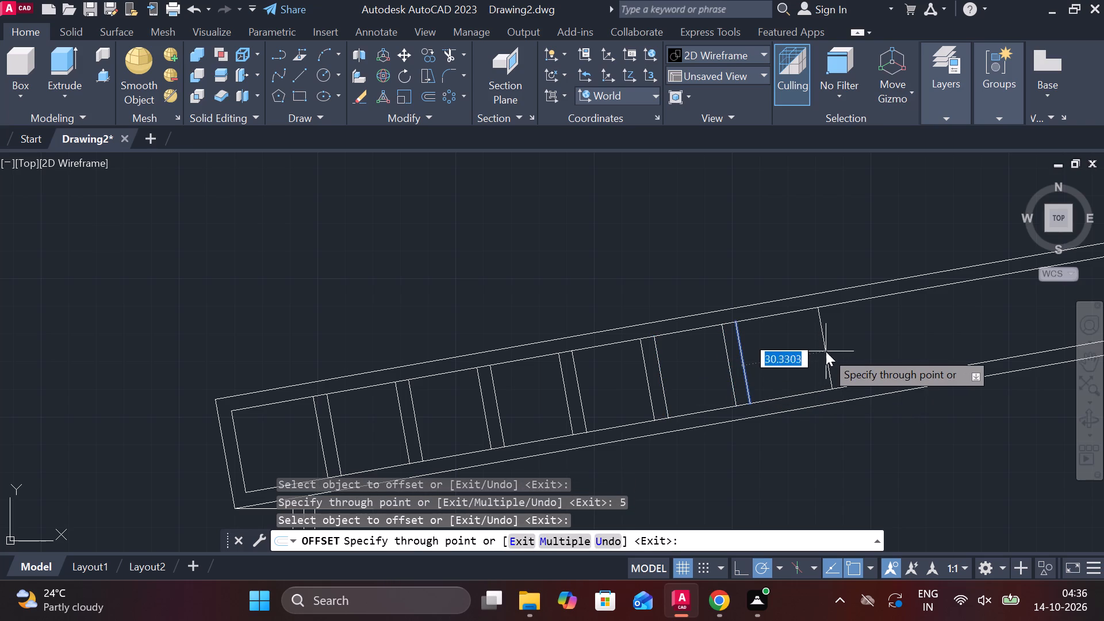
type("5")
key("space")
left_click(815, 358)
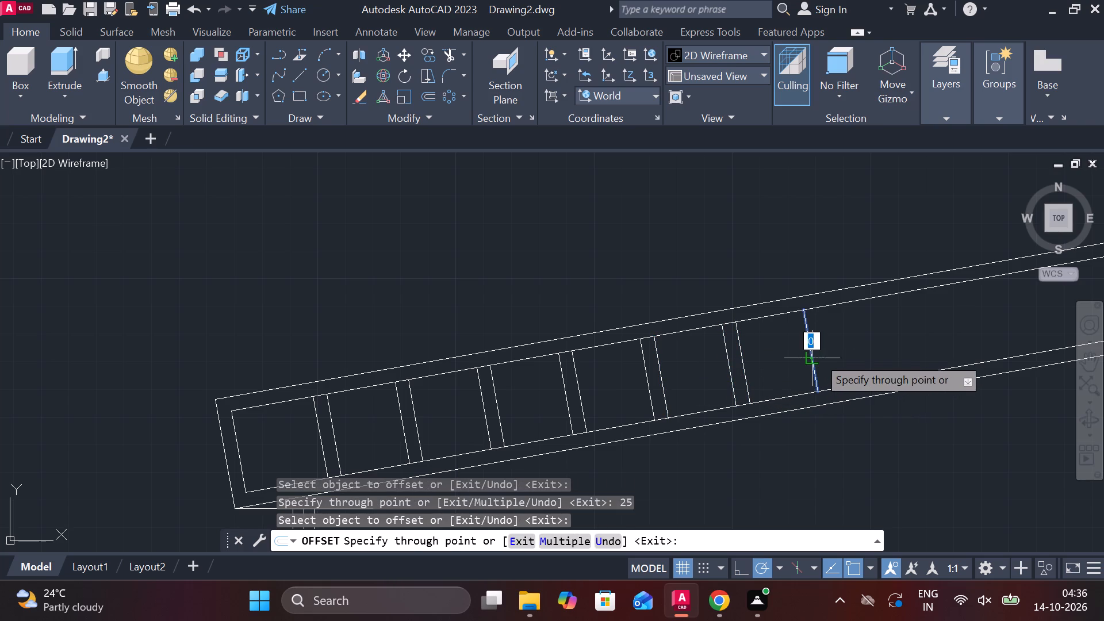
key("5")
key("space")
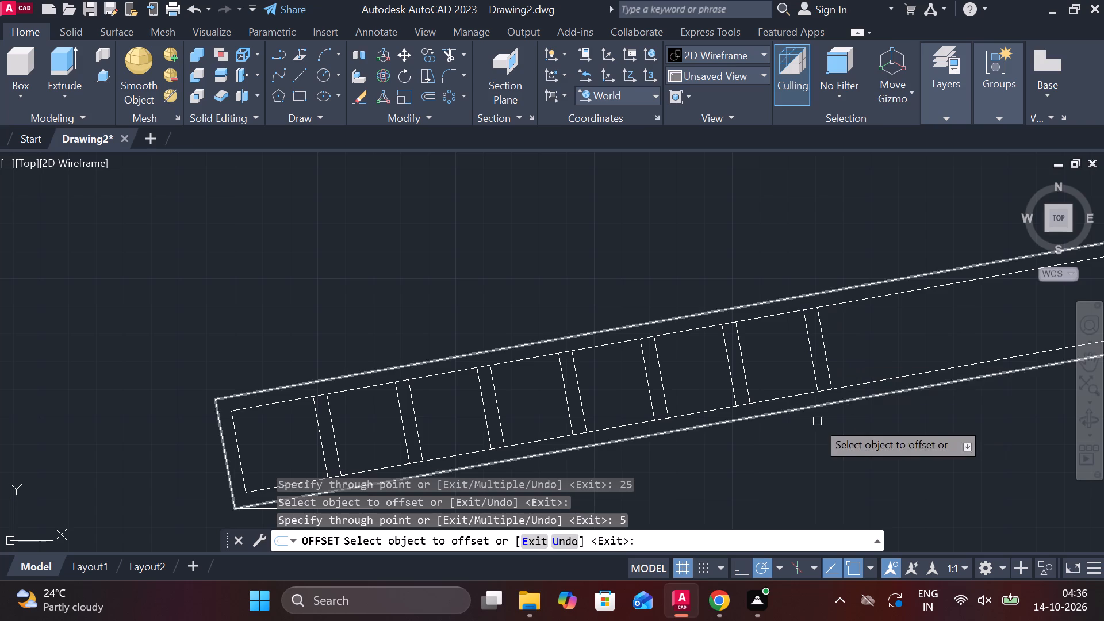
Add the eighth and ninth bed dividers, continuing the alternating 25 and 5 offsets toward the rounded end.
middle_click_drag(852, 425, 657, 515)
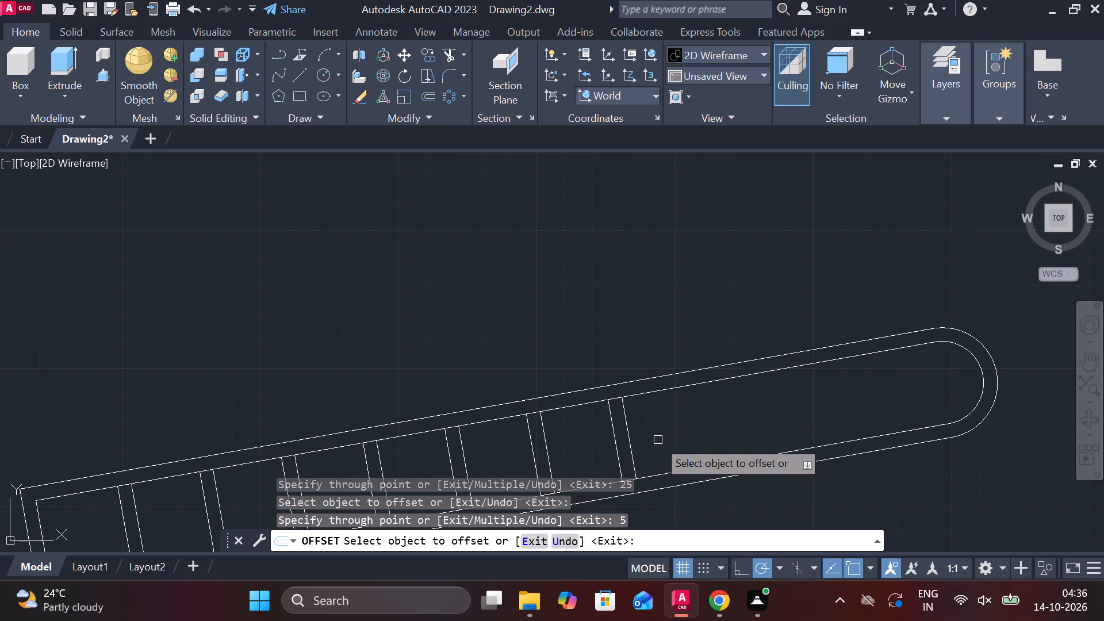
left_click(626, 443)
type("25")
key("space")
left_click(699, 431)
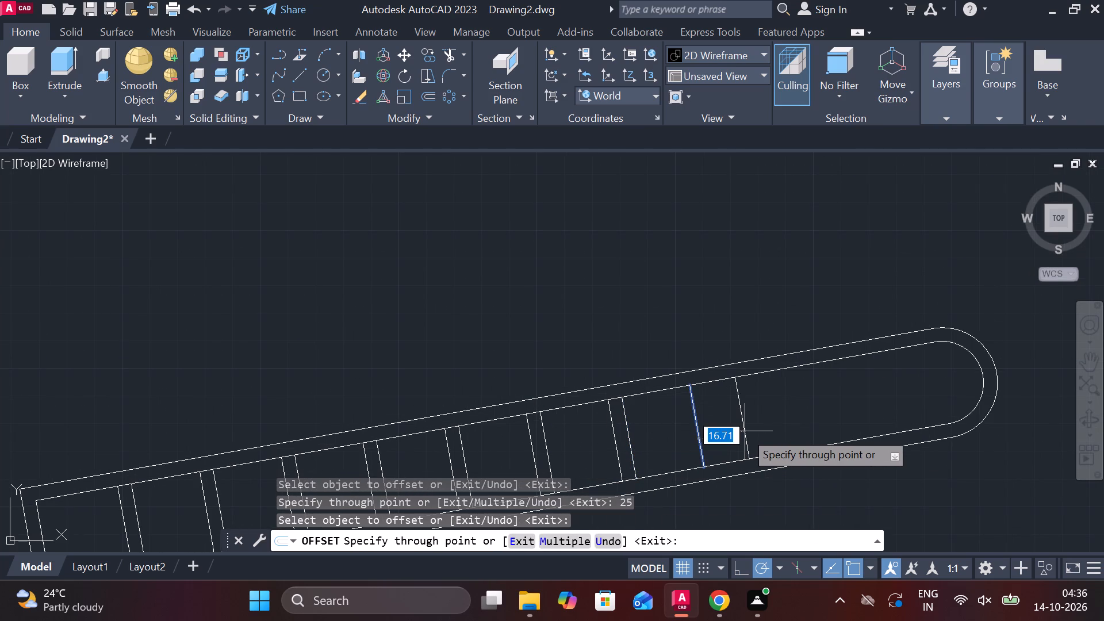
type("5")
key("space")
left_click(715, 431)
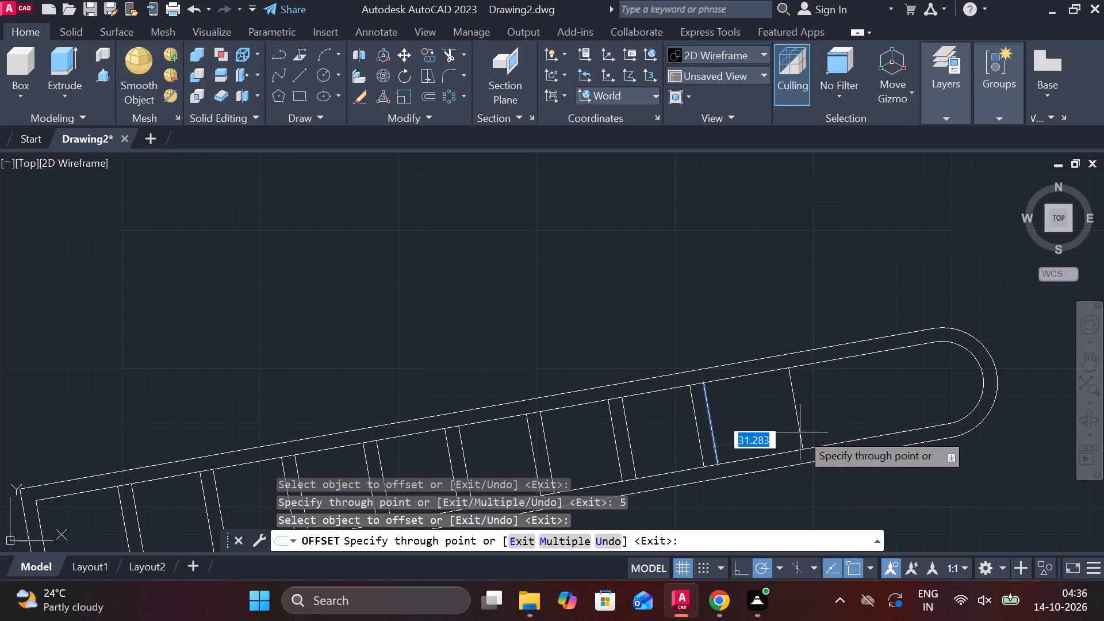
type("25")
key("space")
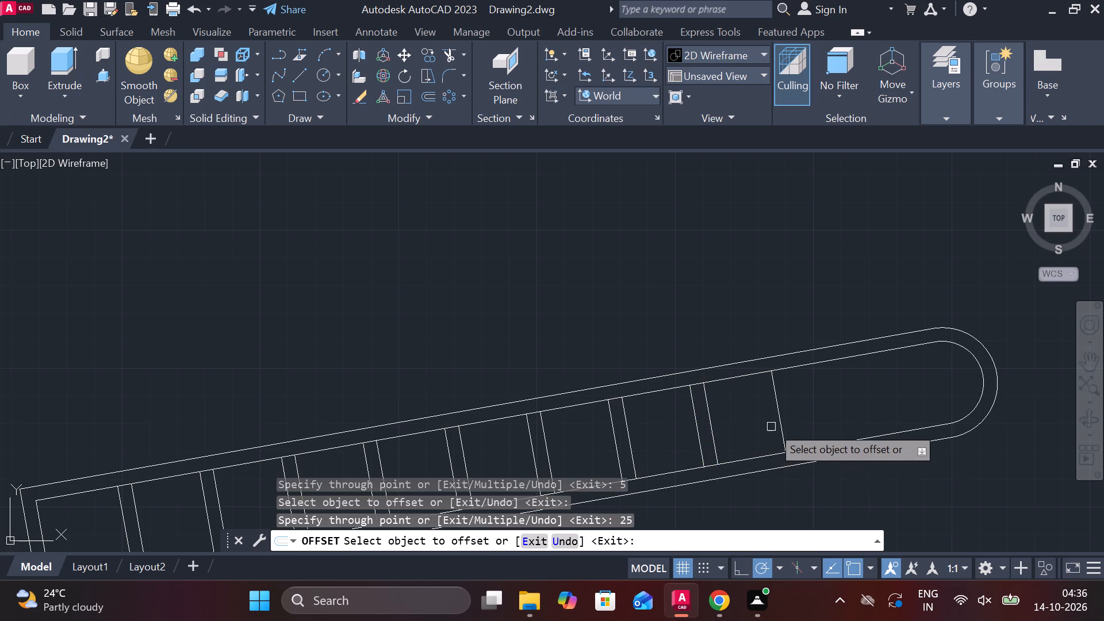
left_click(781, 419)
type("5")
key("space")
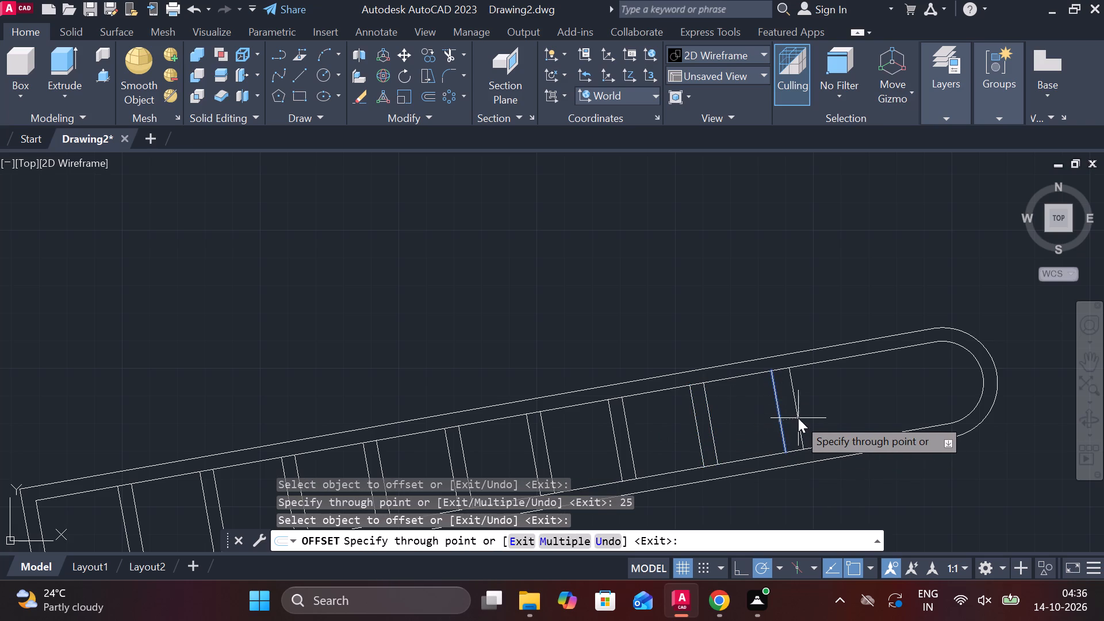
Add the tenth and last bed divider before the rounded end, with offsets of 25 and 5, and finish offsetting.
left_click(796, 415)
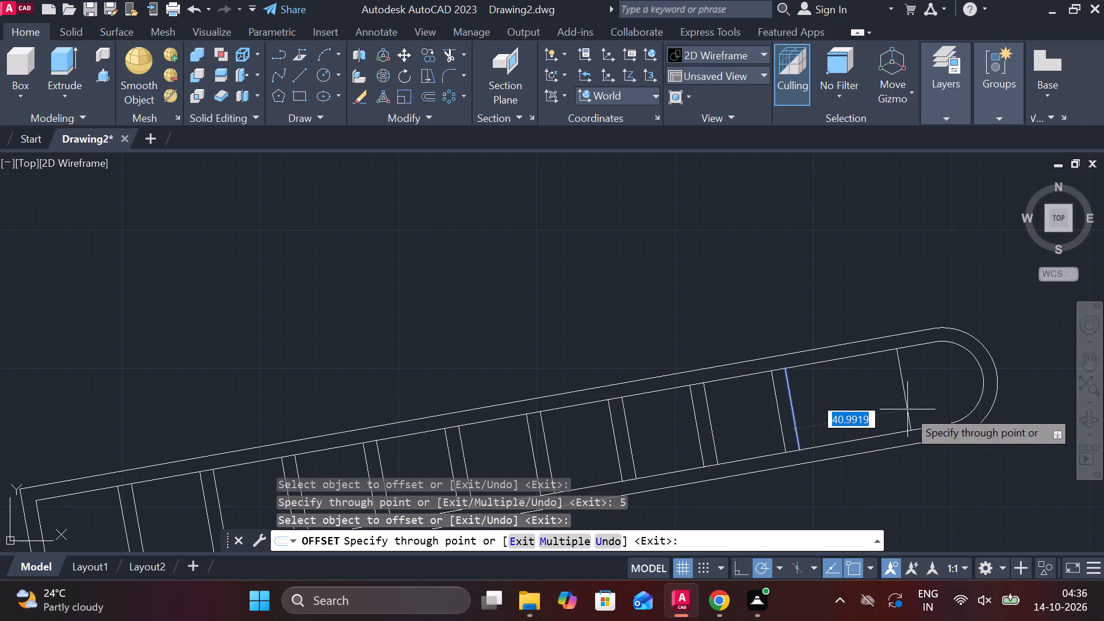
type("25")
key("space")
left_click(864, 408)
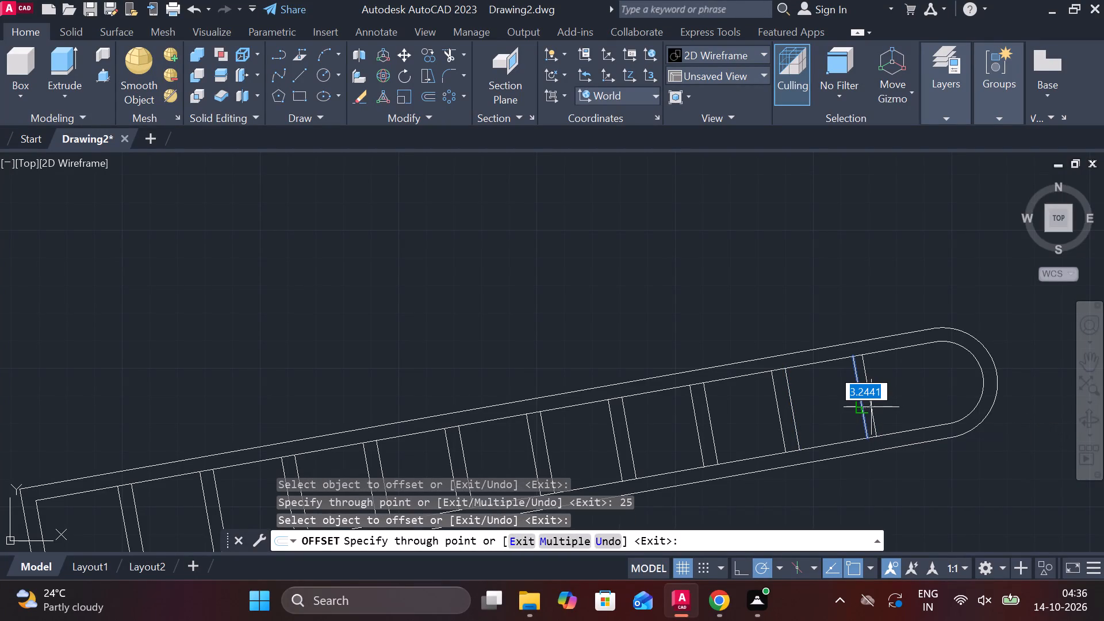
type("5")
key("space")
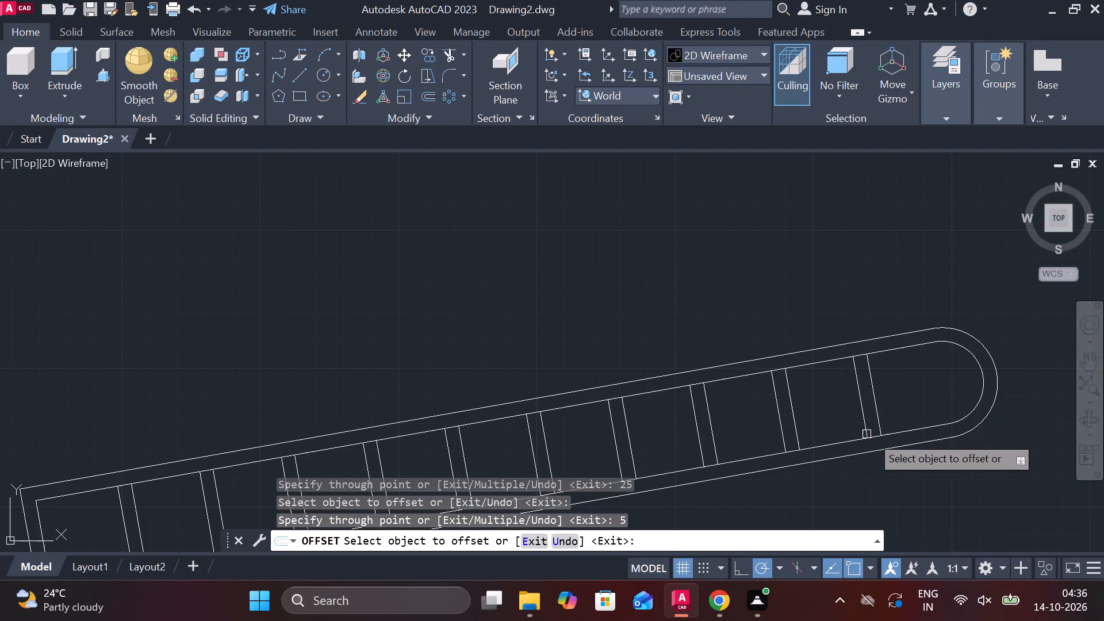
scroll(921, 458, "down", 1)
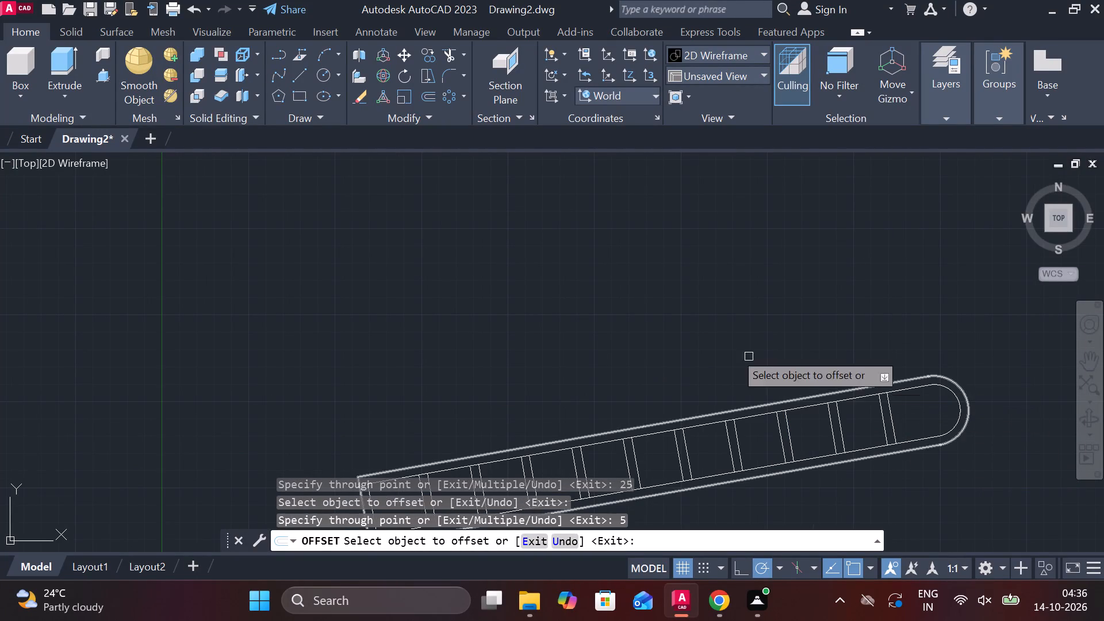
key("Escape")
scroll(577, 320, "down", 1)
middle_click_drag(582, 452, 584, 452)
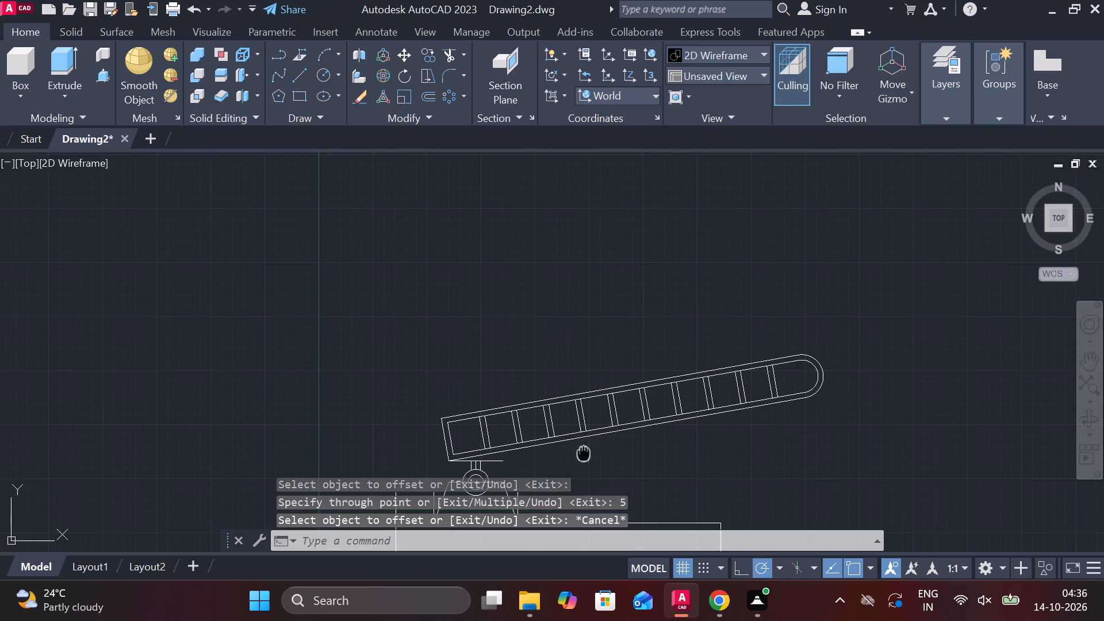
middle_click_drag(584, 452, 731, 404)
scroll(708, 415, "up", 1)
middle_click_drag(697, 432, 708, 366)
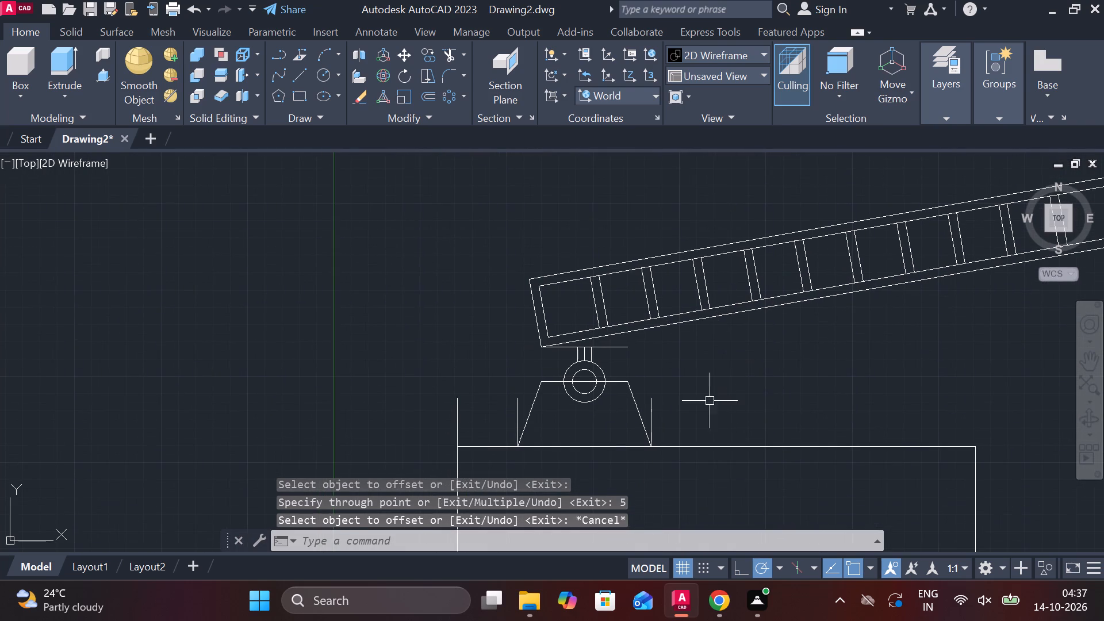
Trim away the three stray vertical line ends standing above the body's top edge, at its rear corner and beside the pivot mount.
type("tr")
key("space")
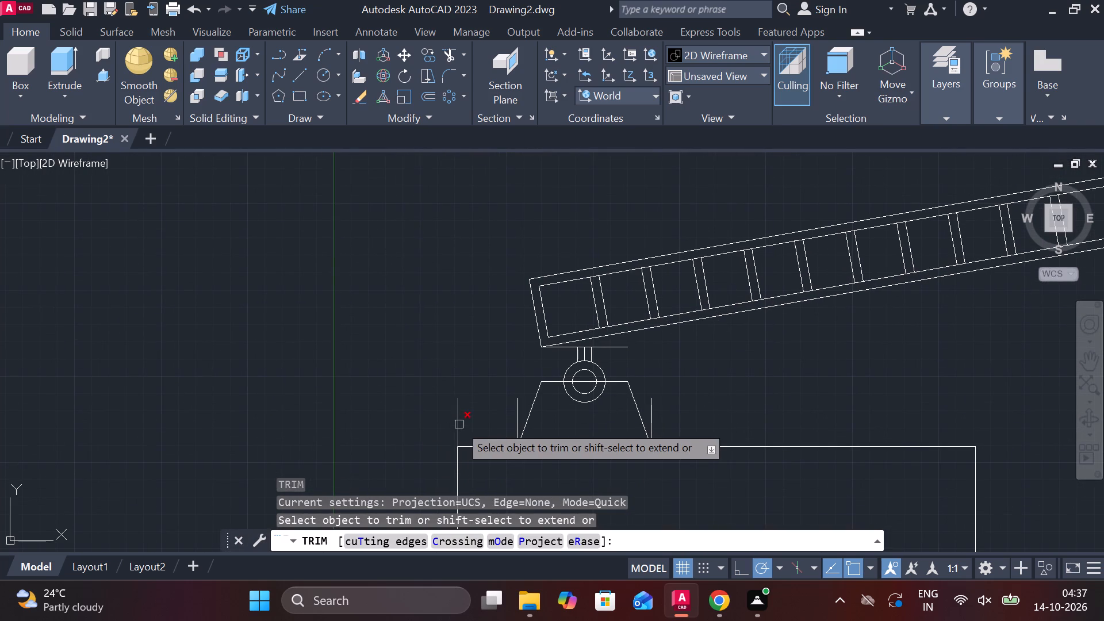
left_click(459, 424)
left_click(514, 409)
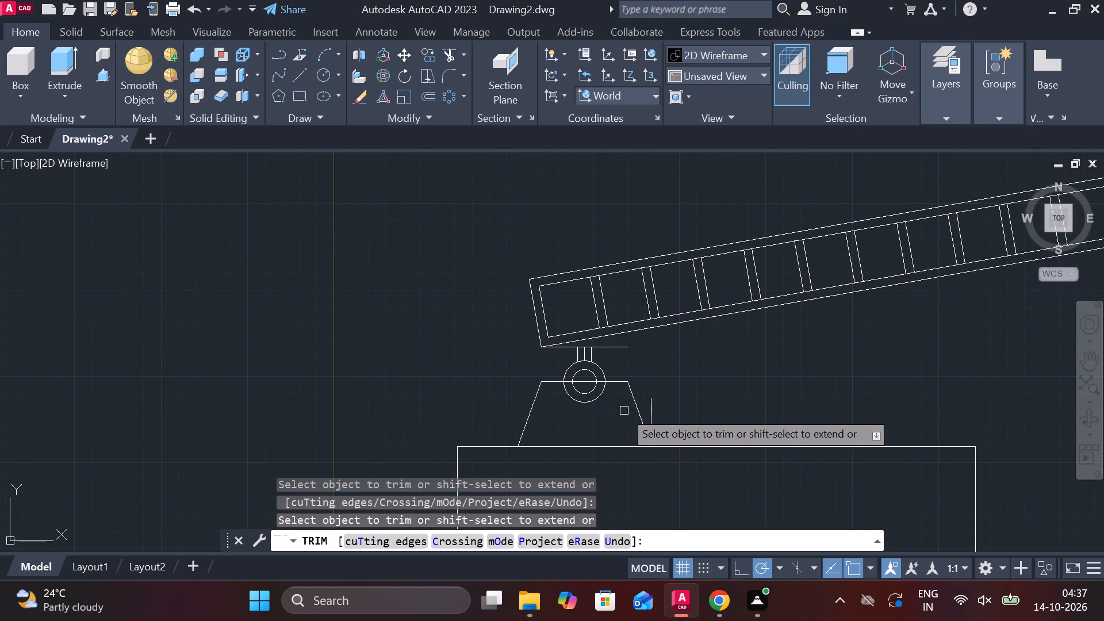
left_click(650, 403)
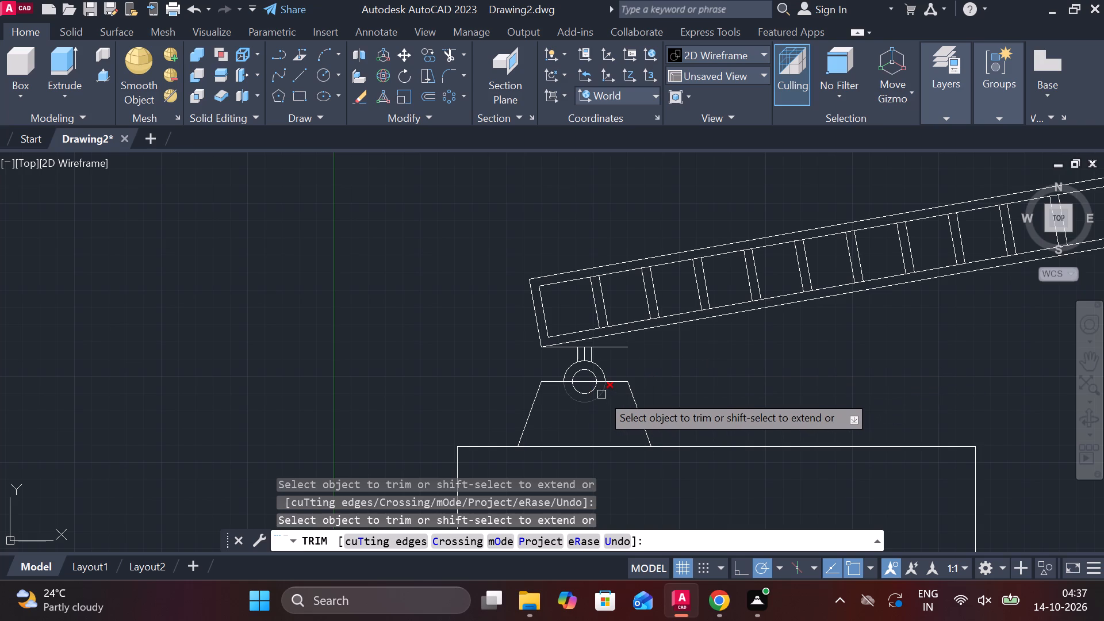
middle_click_drag(513, 378, 528, 354)
scroll(499, 345, "up", 2)
key("Escape")
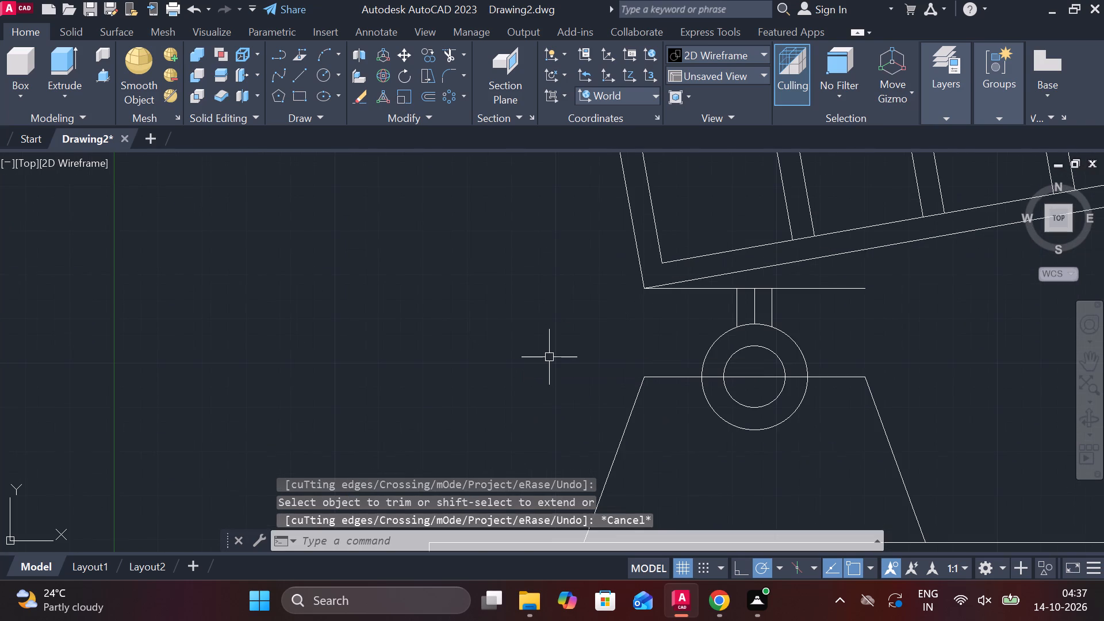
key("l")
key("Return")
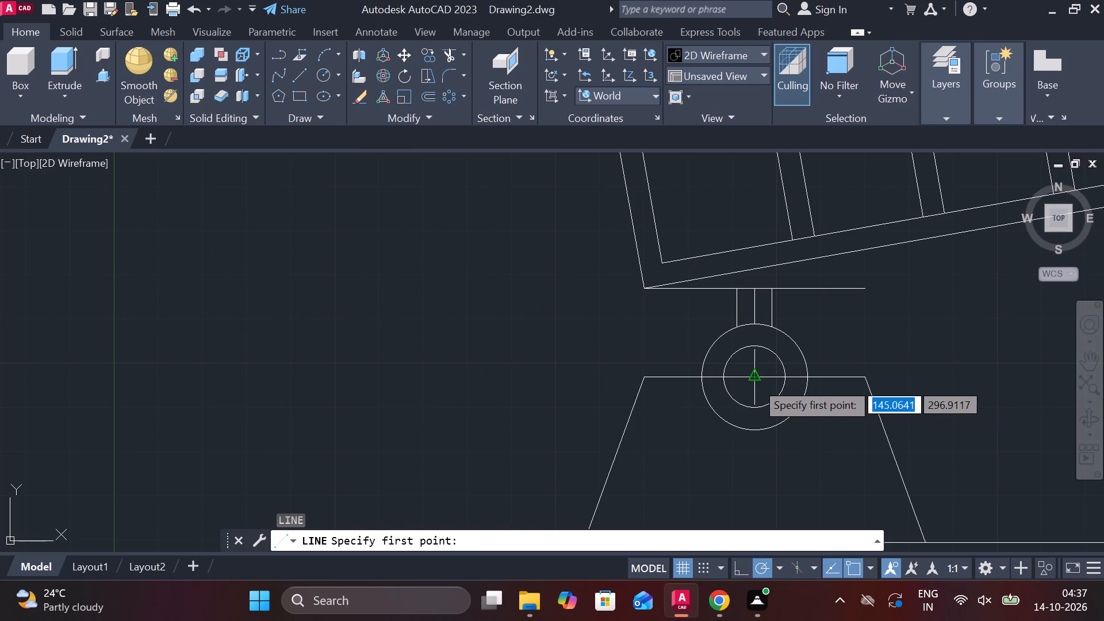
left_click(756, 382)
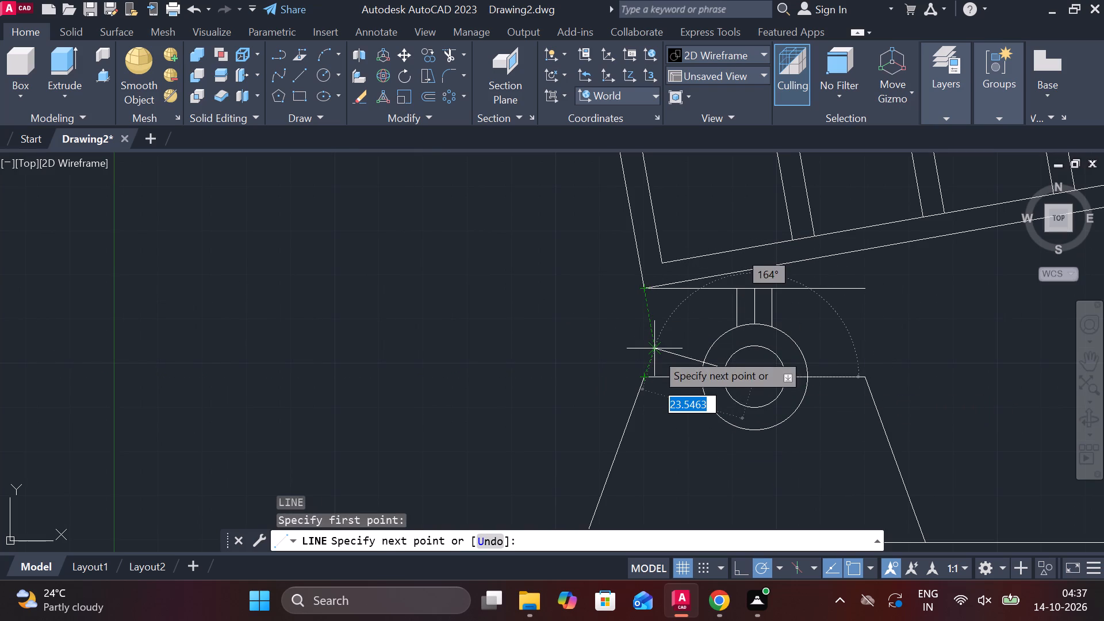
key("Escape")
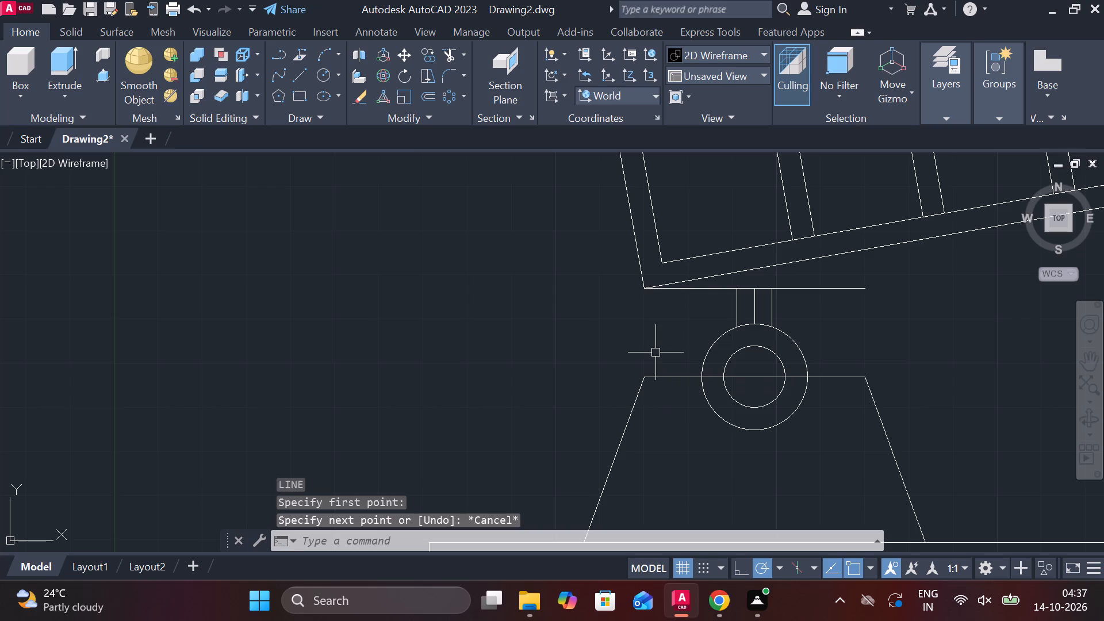
Examine the body and chassis from the rear wheels to the front end for unfinished lines.
scroll(864, 384, "down", 4)
middle_click_drag(900, 421, 700, 296)
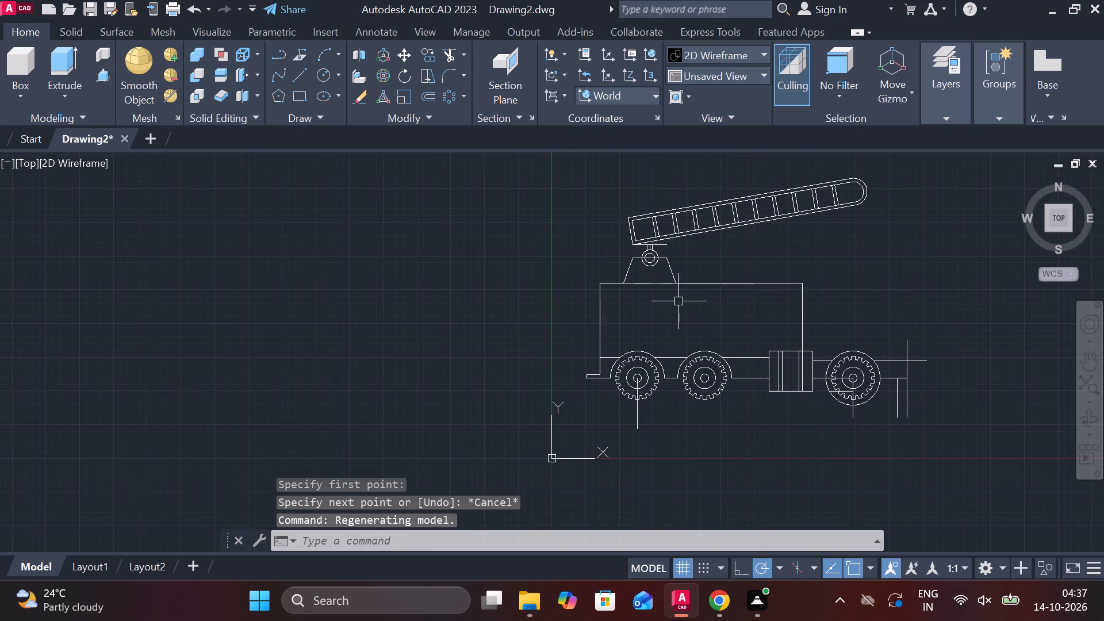
scroll(677, 298, "up", 2)
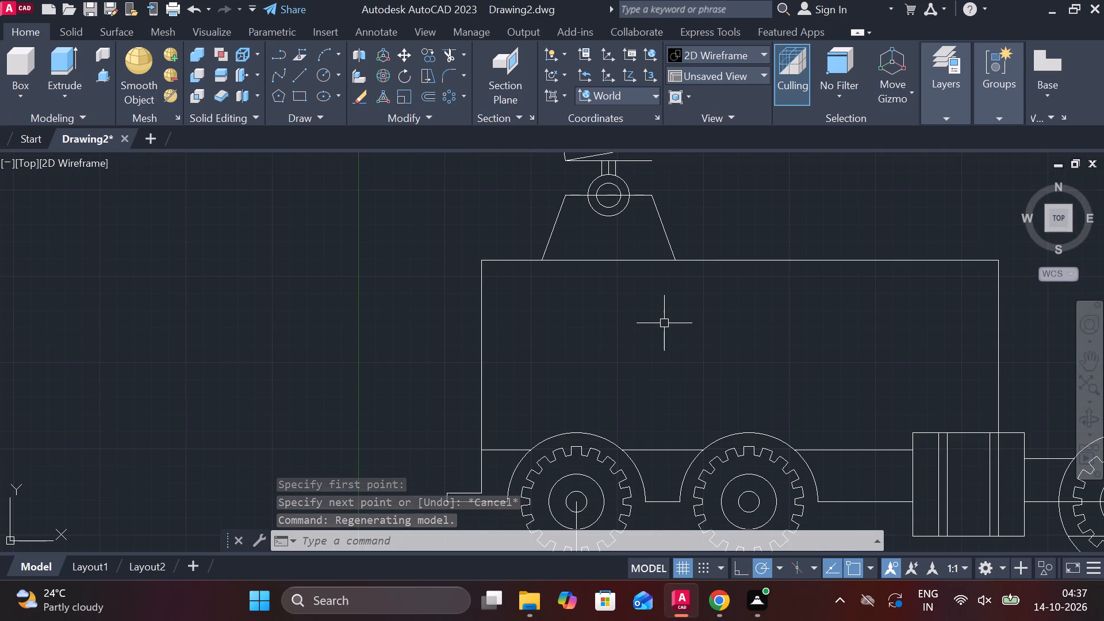
middle_click_drag(745, 358, 536, 359)
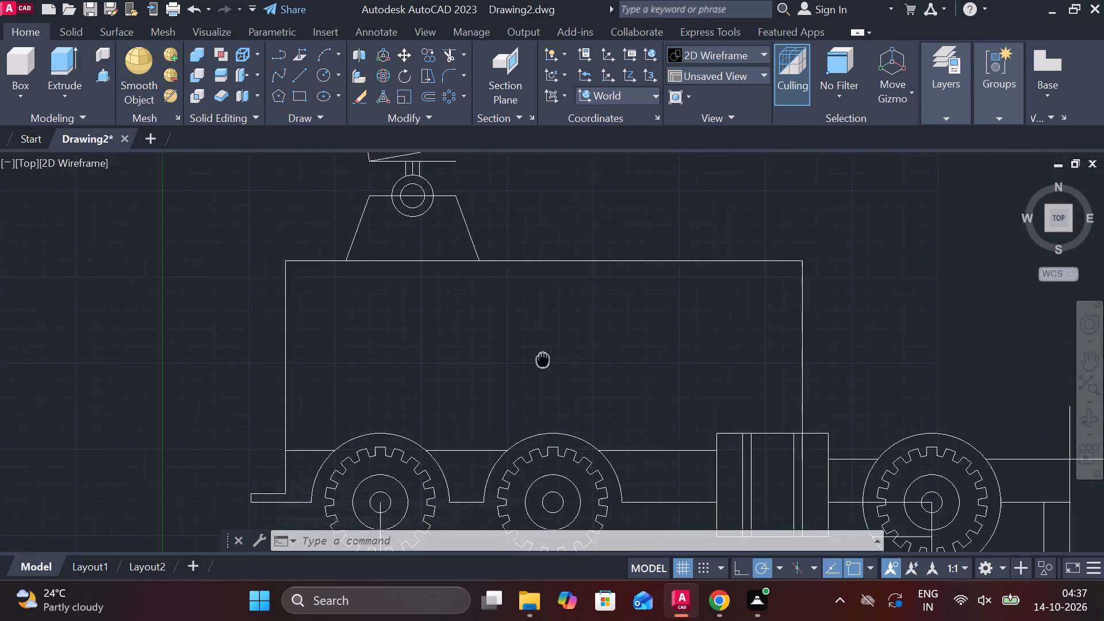
middle_click_drag(536, 359, 486, 359)
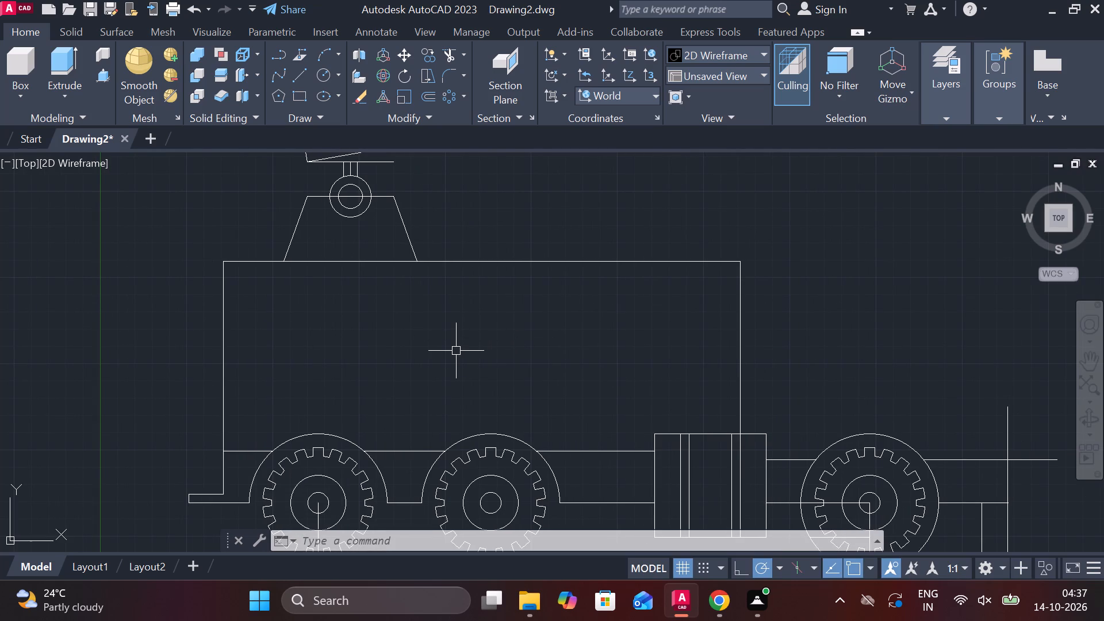
middle_click_drag(879, 384, 718, 367)
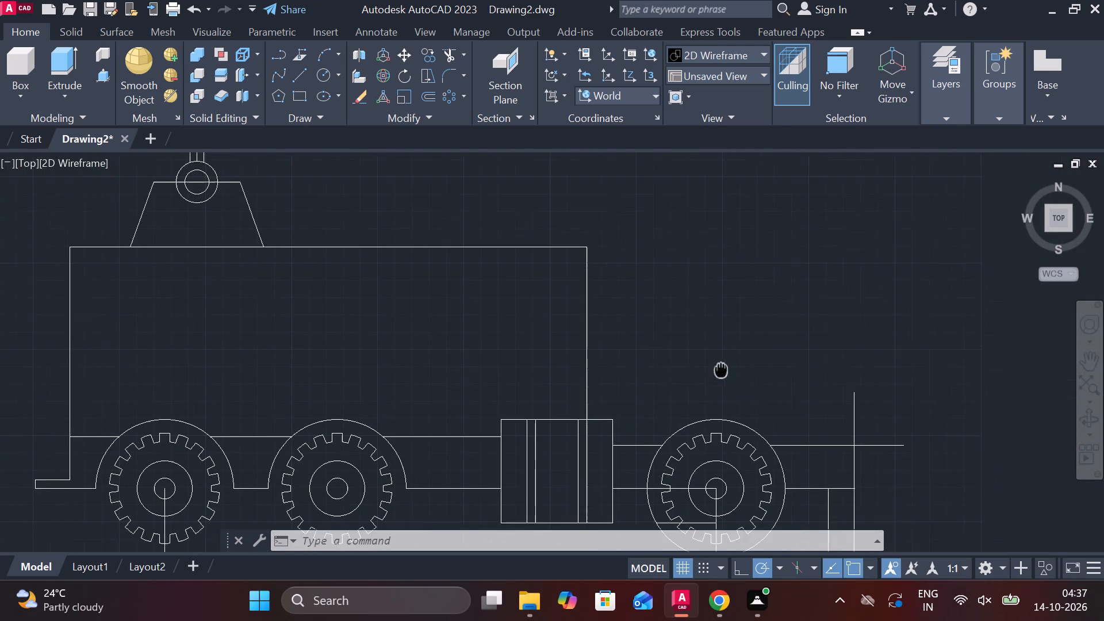
middle_click_drag(718, 367, 718, 367)
scroll(718, 400, "up", 1)
middle_click_drag(730, 394, 701, 351)
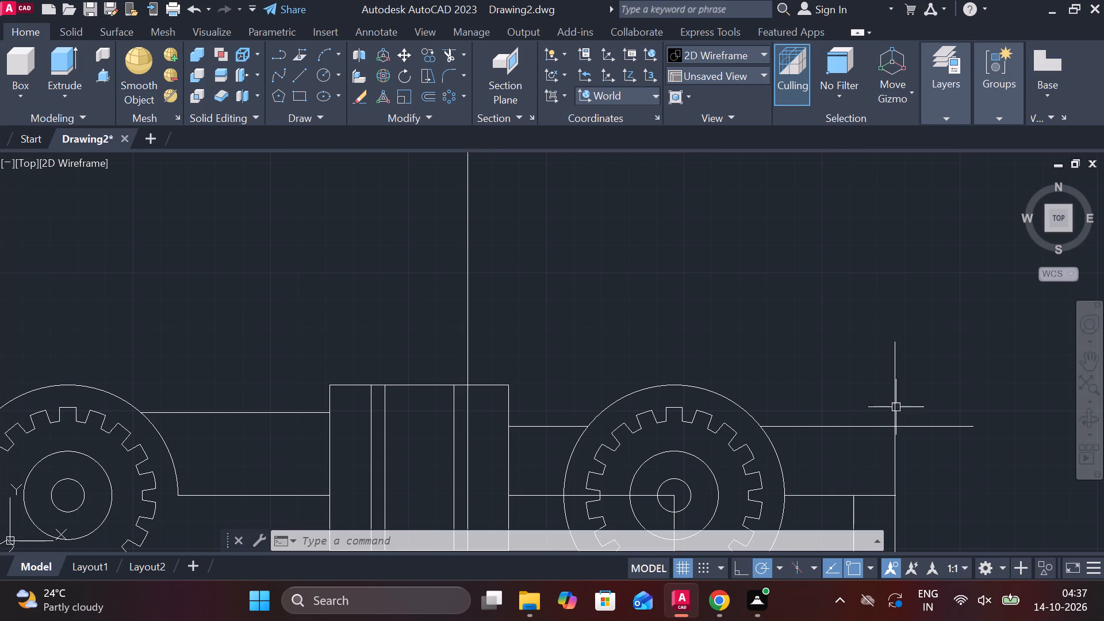
middle_click_drag(891, 407, 780, 338)
scroll(749, 423, "down", 1)
middle_click_drag(724, 485, 722, 428)
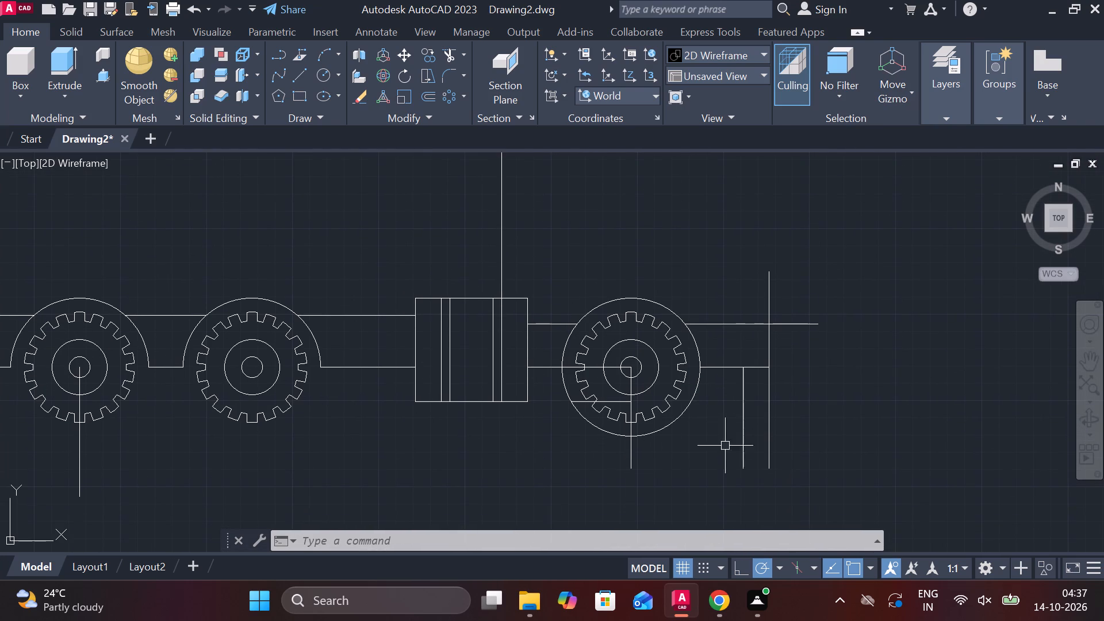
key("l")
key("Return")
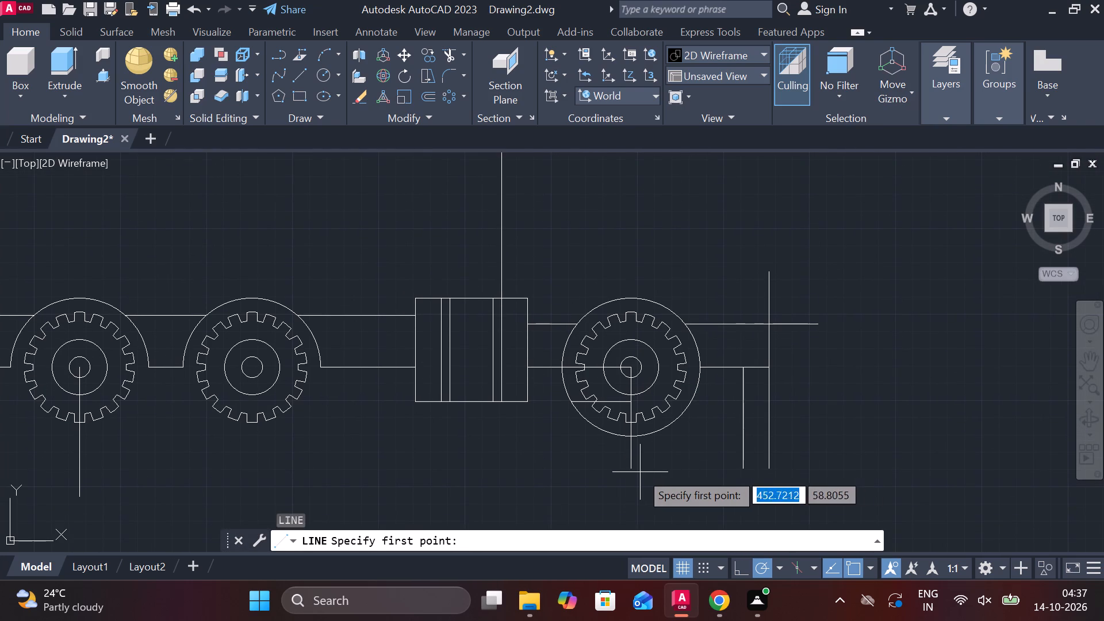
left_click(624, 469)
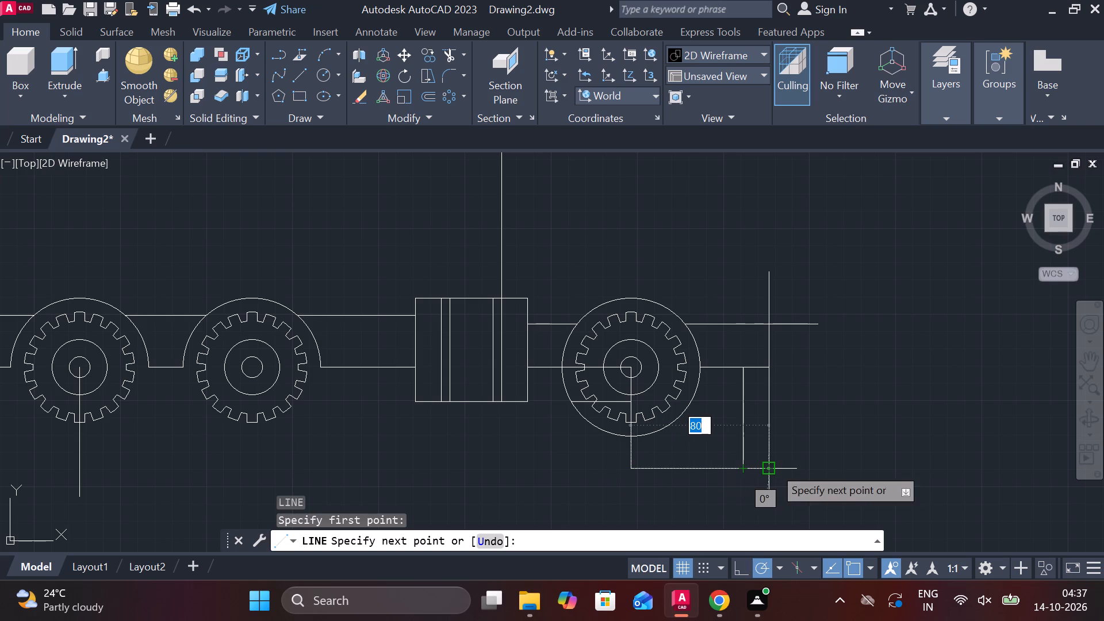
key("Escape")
Trim the upper chassis line's overhang and all pieces of the outer vertical line at the chassis's front end.
type("tr")
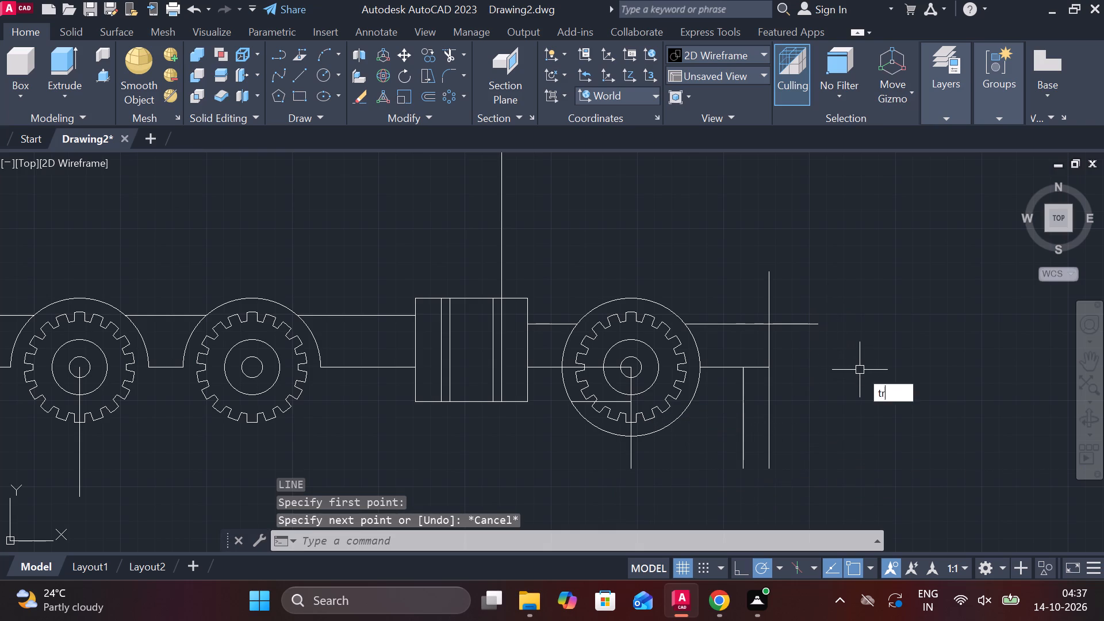
key("space")
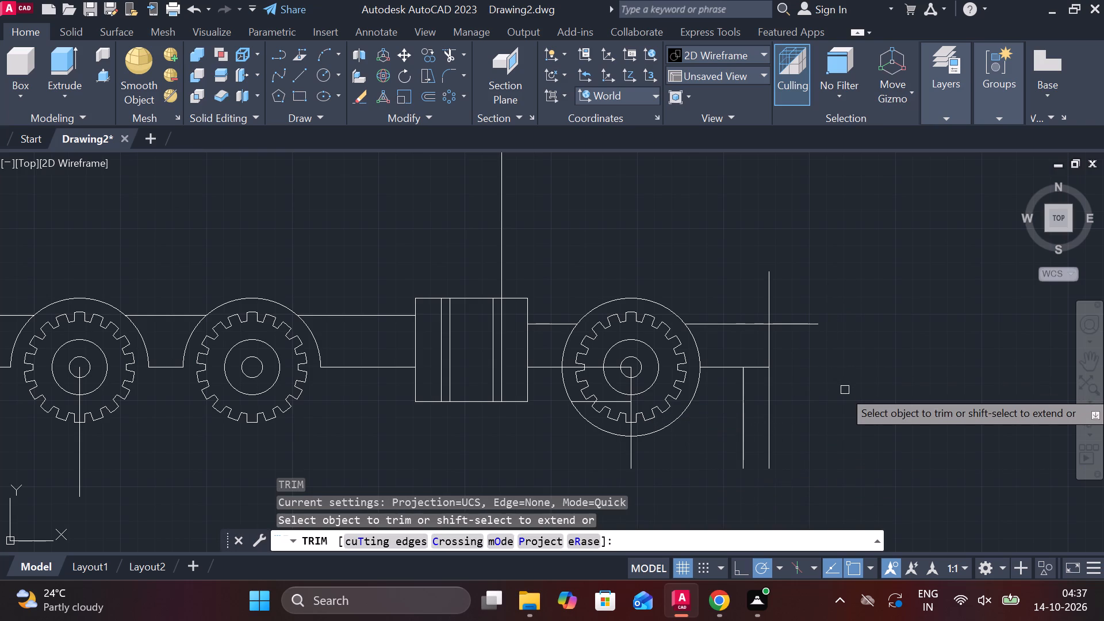
left_click(799, 327)
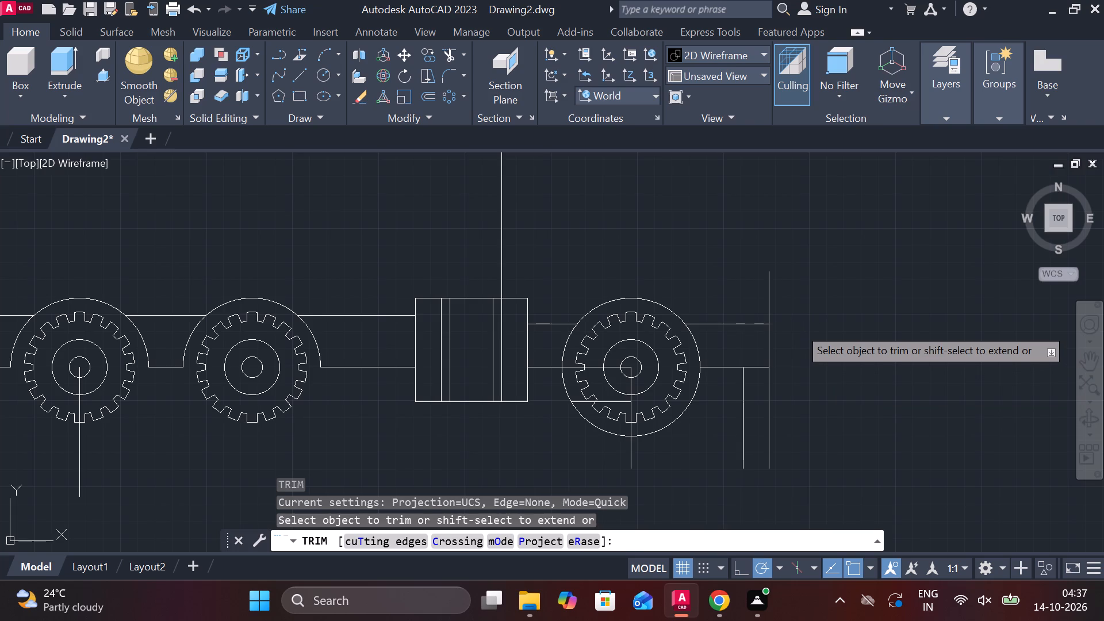
left_click(773, 302)
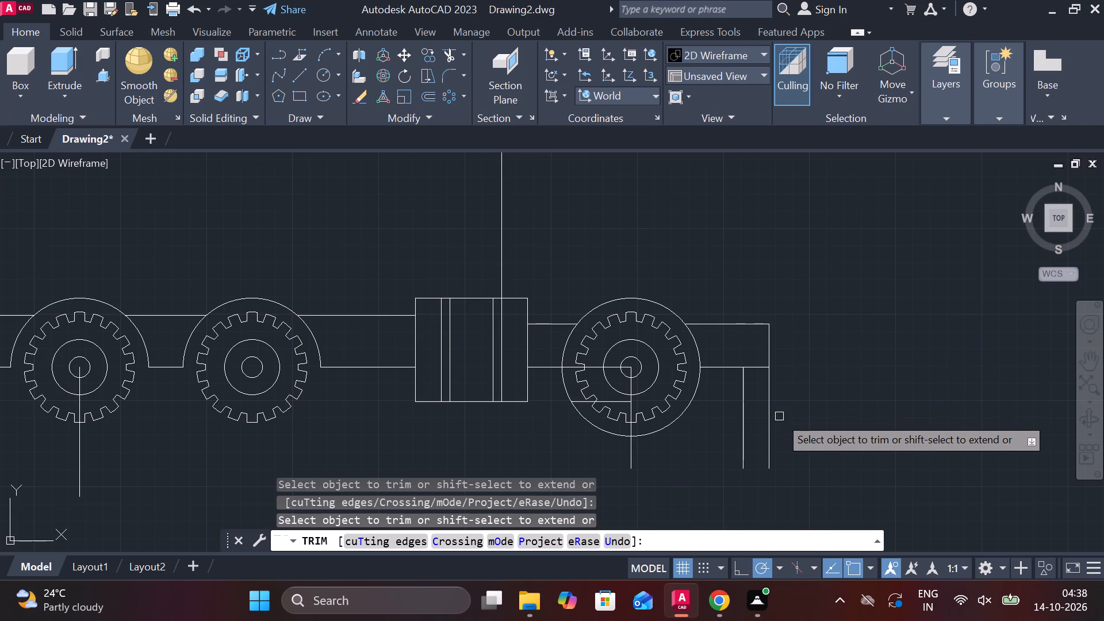
double_click(775, 424)
left_click(762, 413)
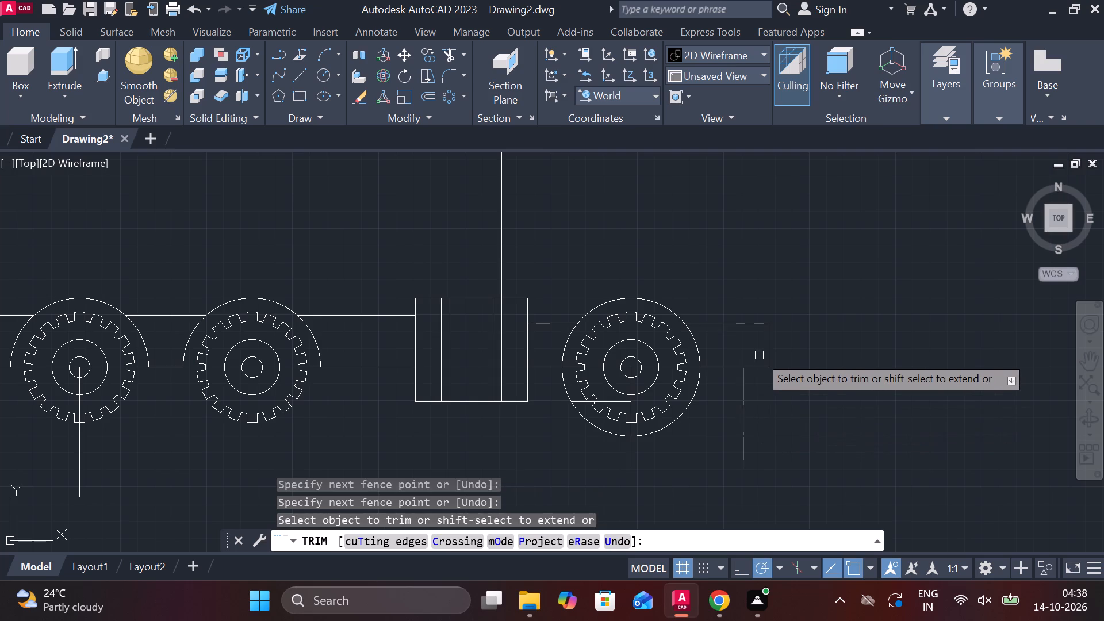
left_click(765, 351)
key("Escape")
Draw the chassis nose: a 10 line down from the upper chassis line's front end, then a diagonal to the inner vertical's top end.
key("l")
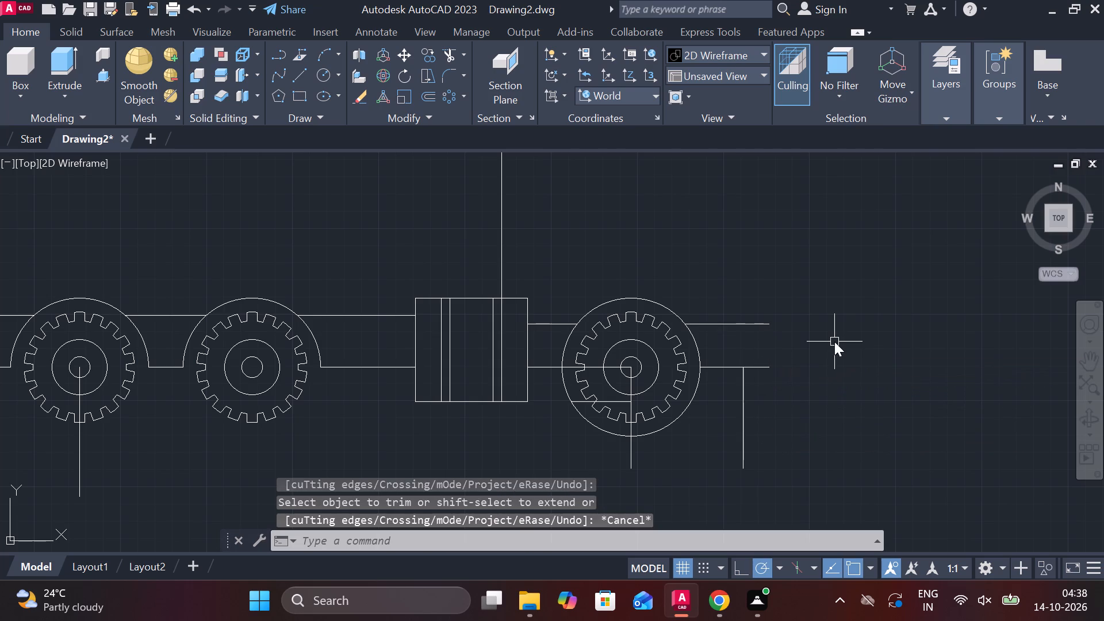
key("Return")
scroll(752, 332, "up", 1)
left_click(777, 316)
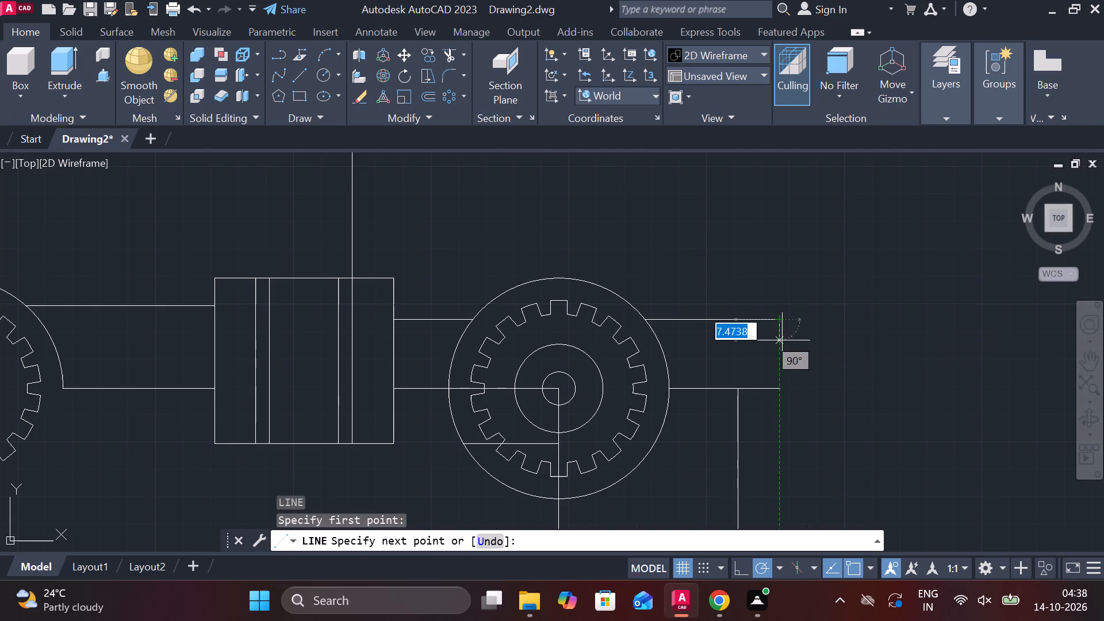
type("10")
key("Return")
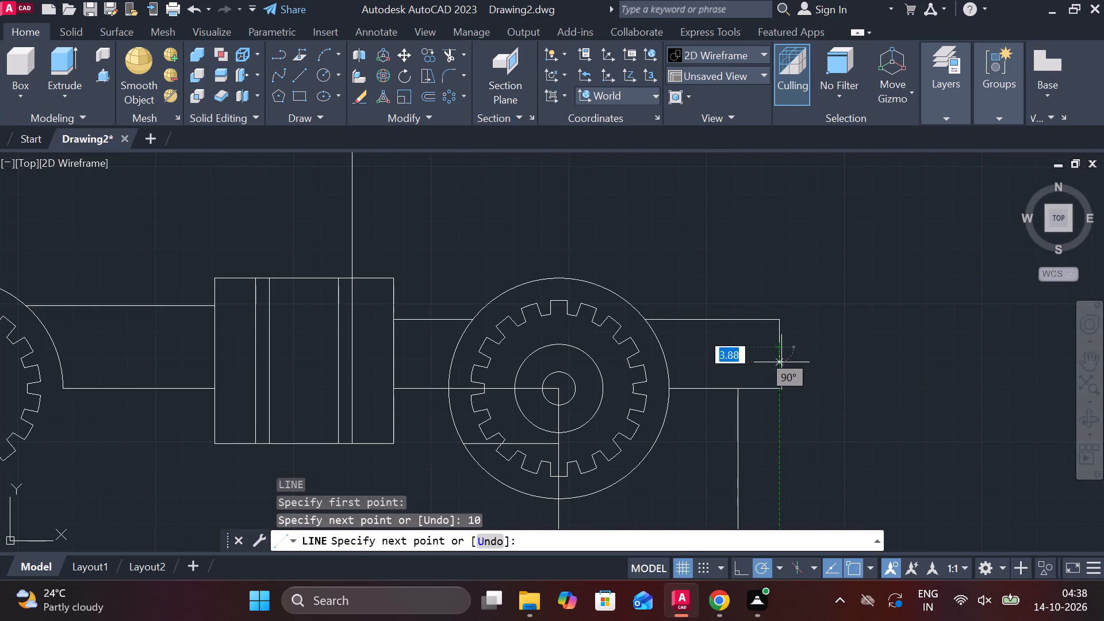
scroll(738, 389, "up", 3)
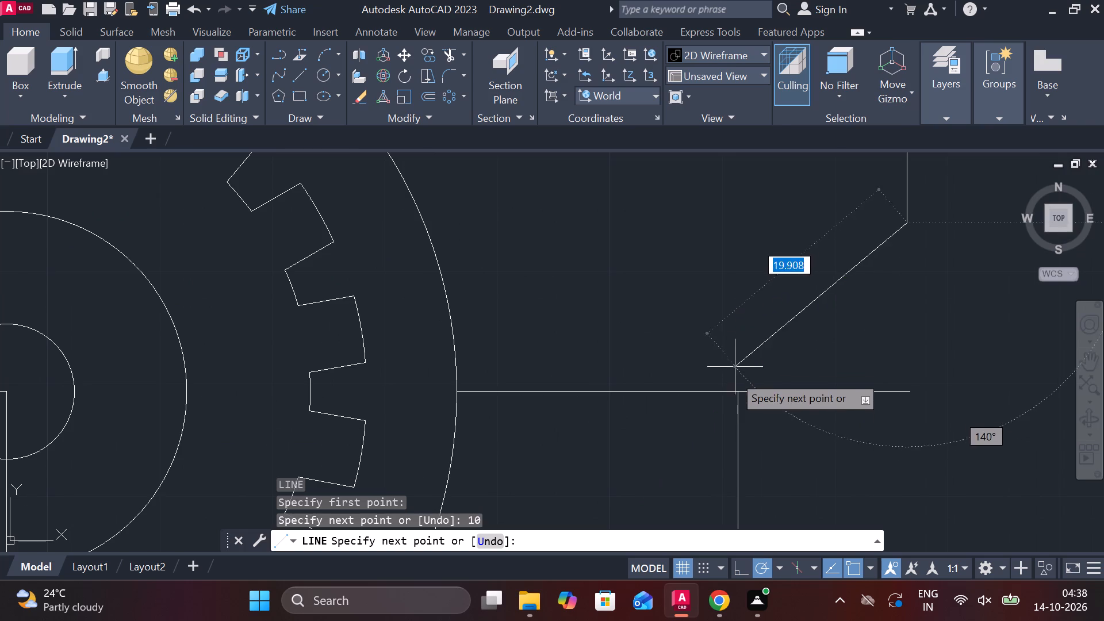
left_click(738, 393)
scroll(892, 368, "down", 2)
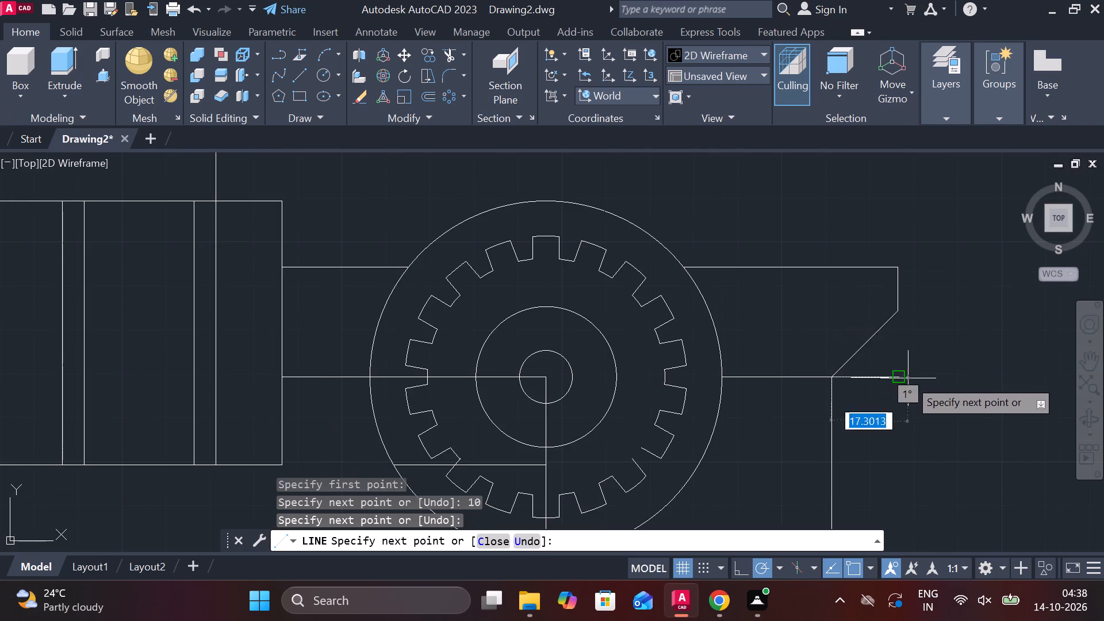
key("Escape")
key("r")
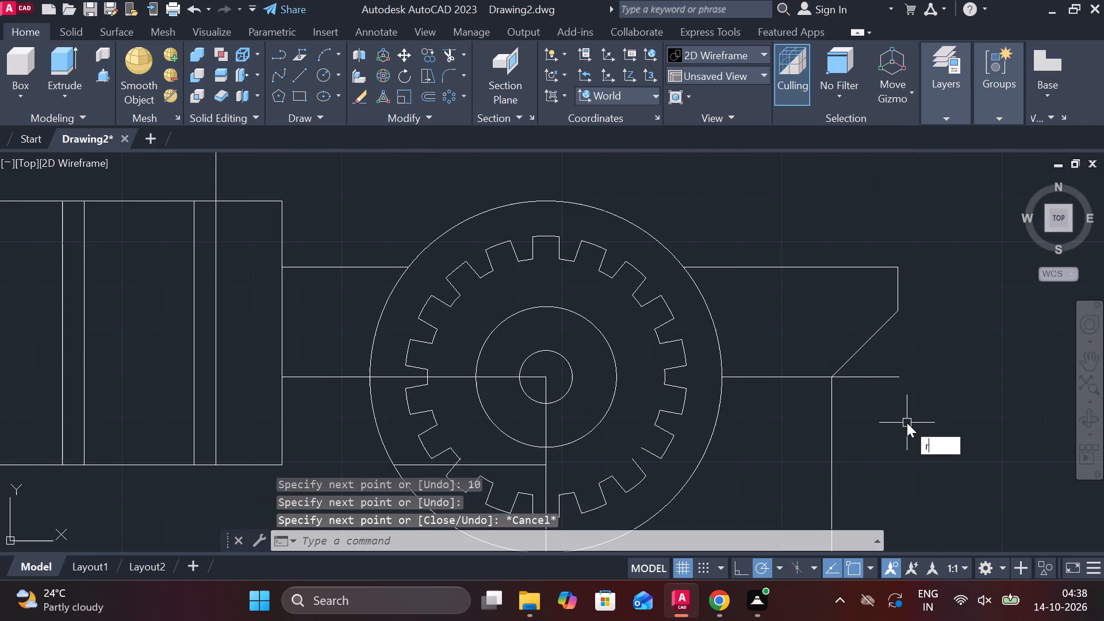
key("Escape")
key("Escape")
Trim the remaining vertical line below the chassis nose and the lower chassis line's overhang beyond the diagonal.
type("tr")
key("space")
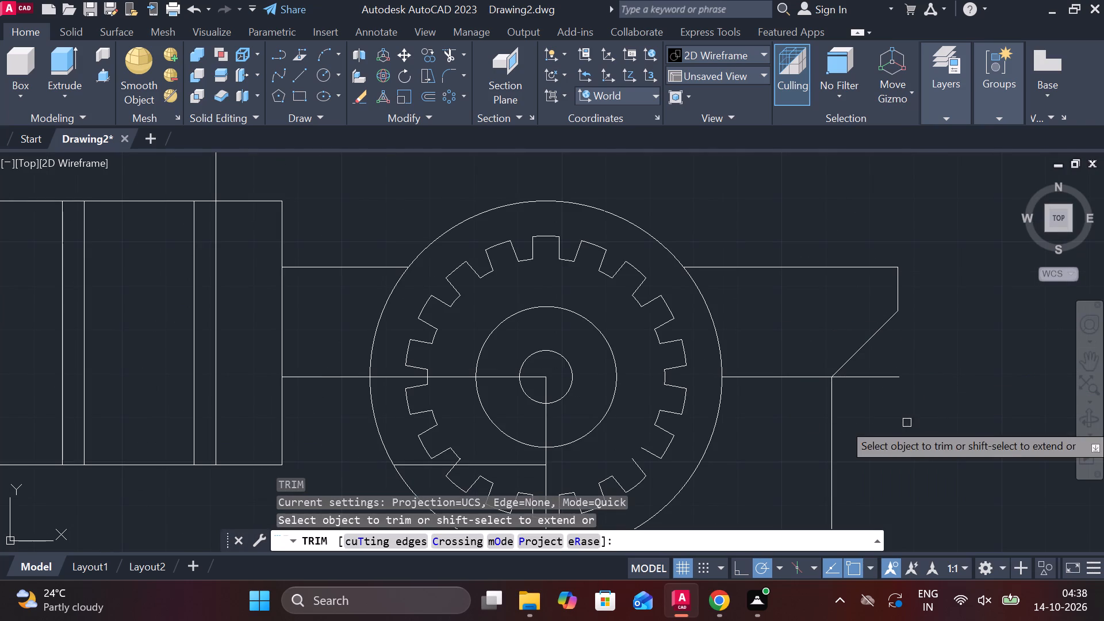
left_click(827, 458)
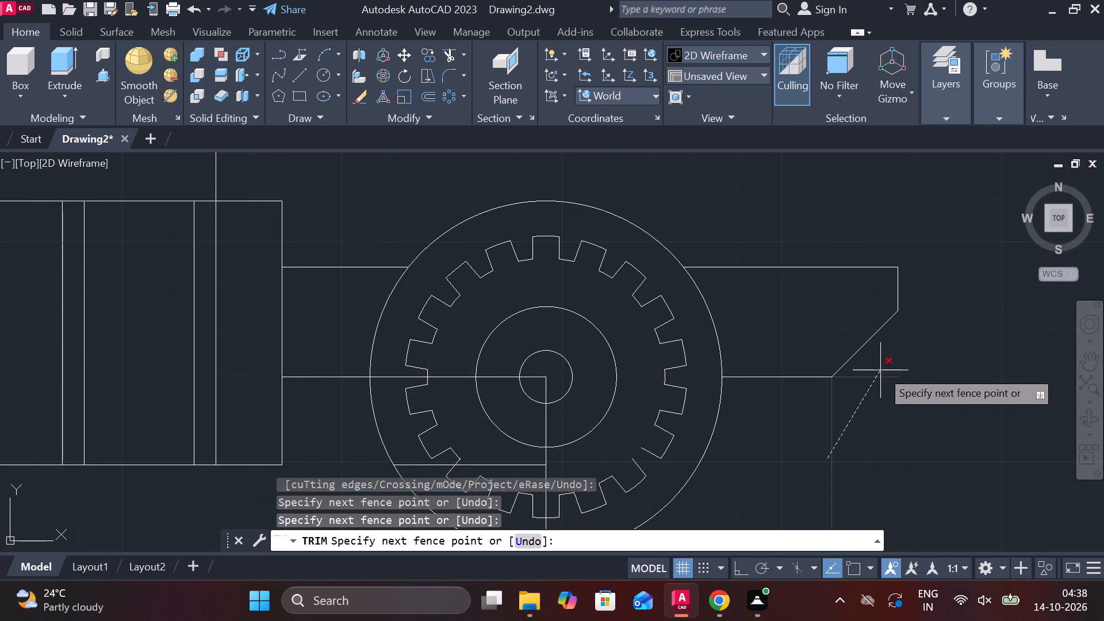
double_click(881, 370)
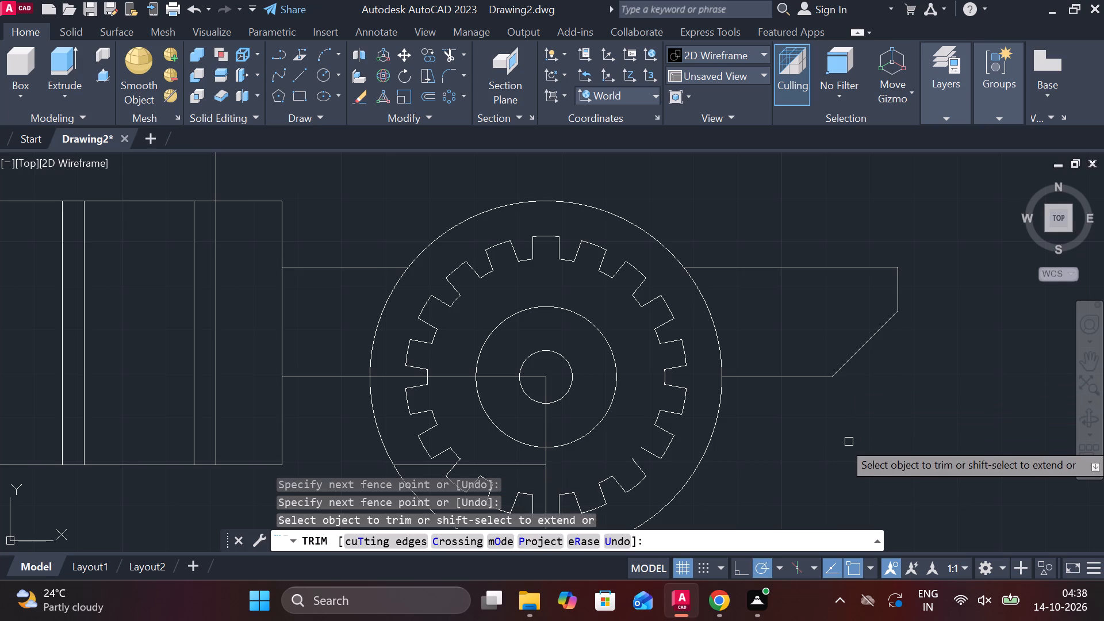
Trim the short horizontal line inside the front wheel and all pieces of the vertical line from the wheel centre to below the wheel.
scroll(841, 442, "down", 2)
scroll(815, 446, "up", 1)
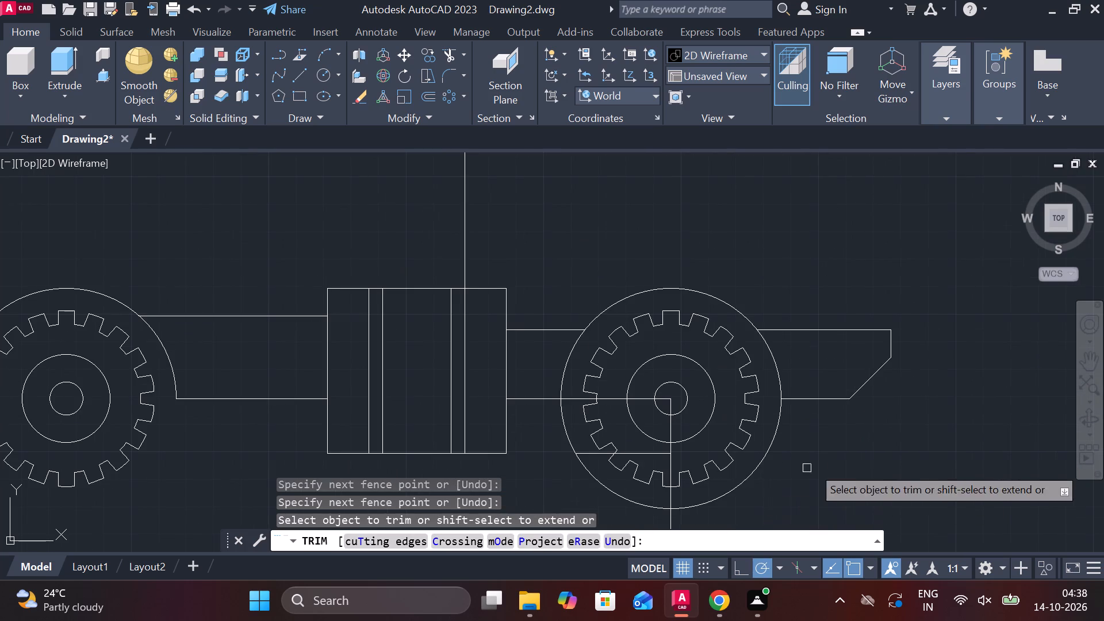
middle_click_drag(826, 461, 856, 433)
left_click(683, 421)
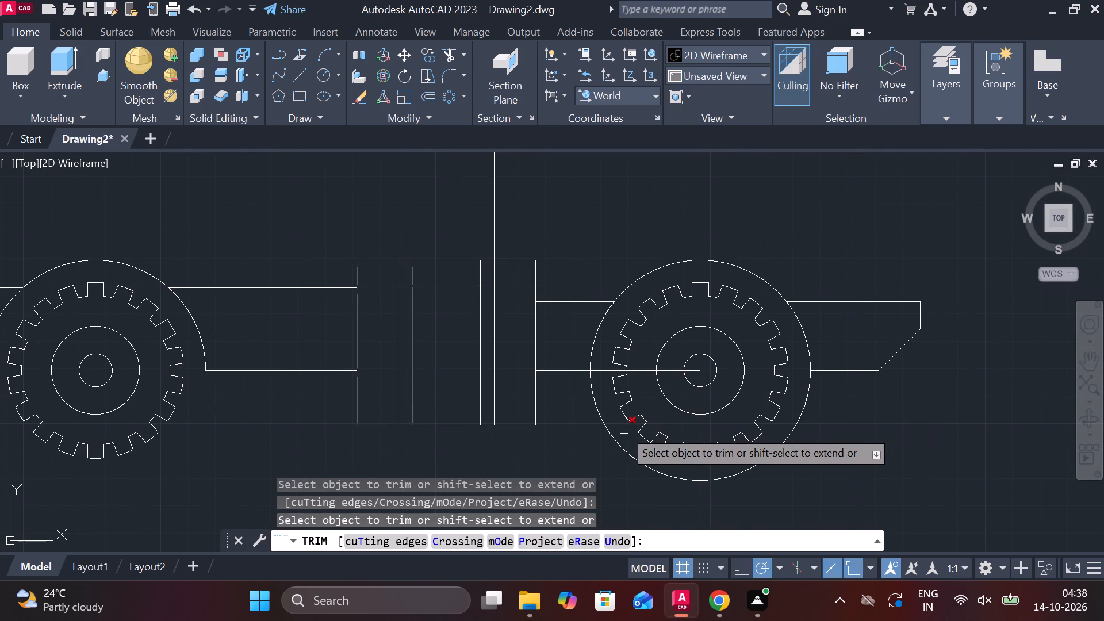
left_click(624, 430)
left_click(693, 423)
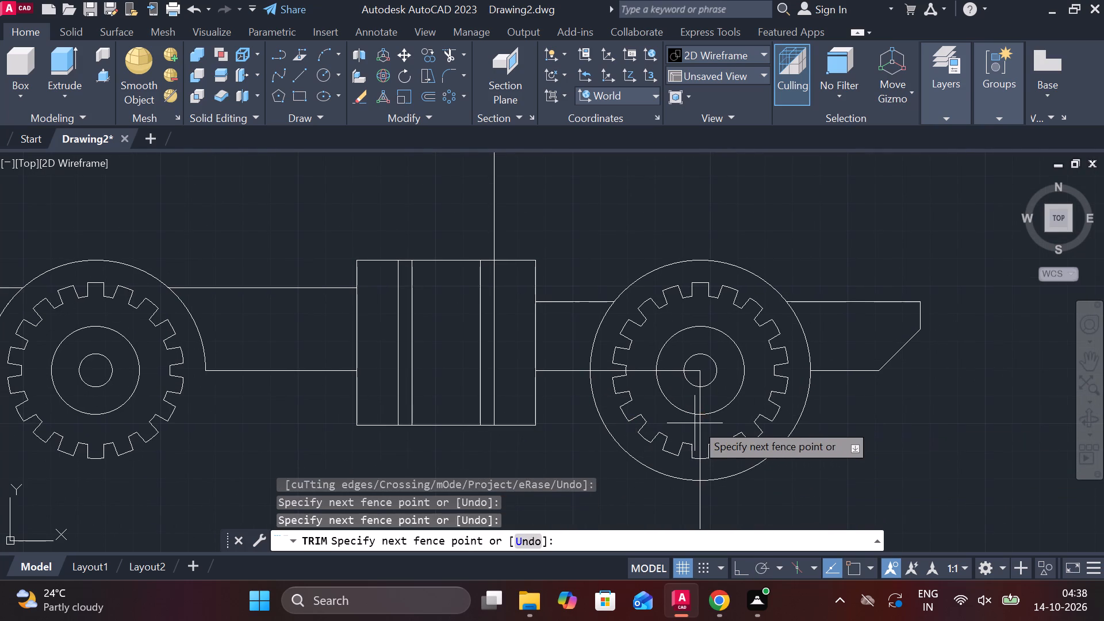
left_click(712, 423)
left_click(700, 497)
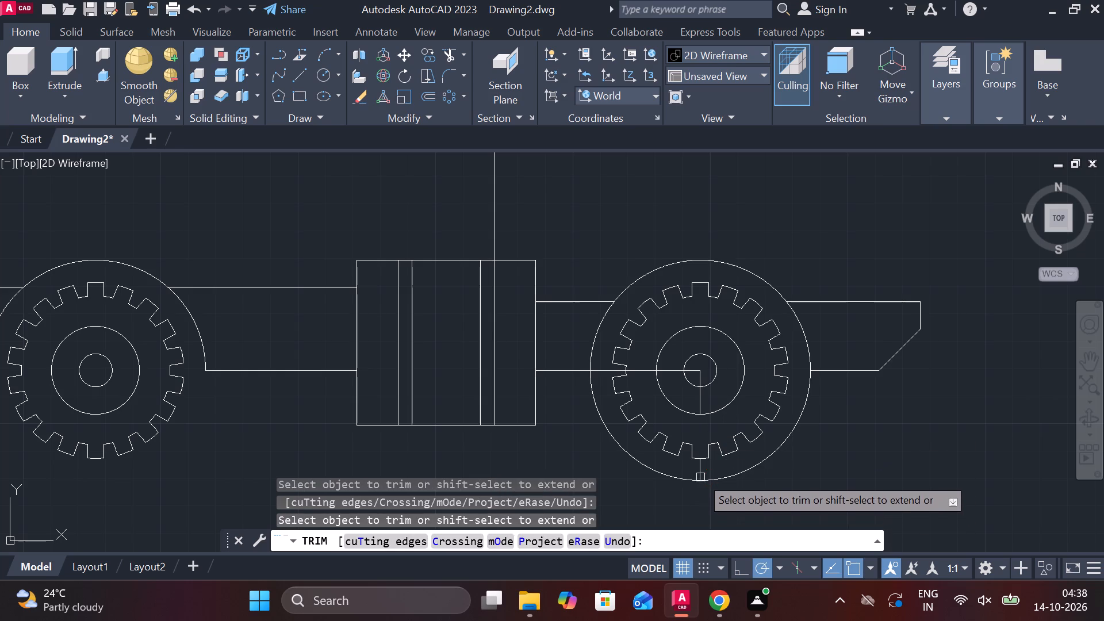
left_click(700, 473)
left_click(699, 406)
scroll(700, 386, "up", 3)
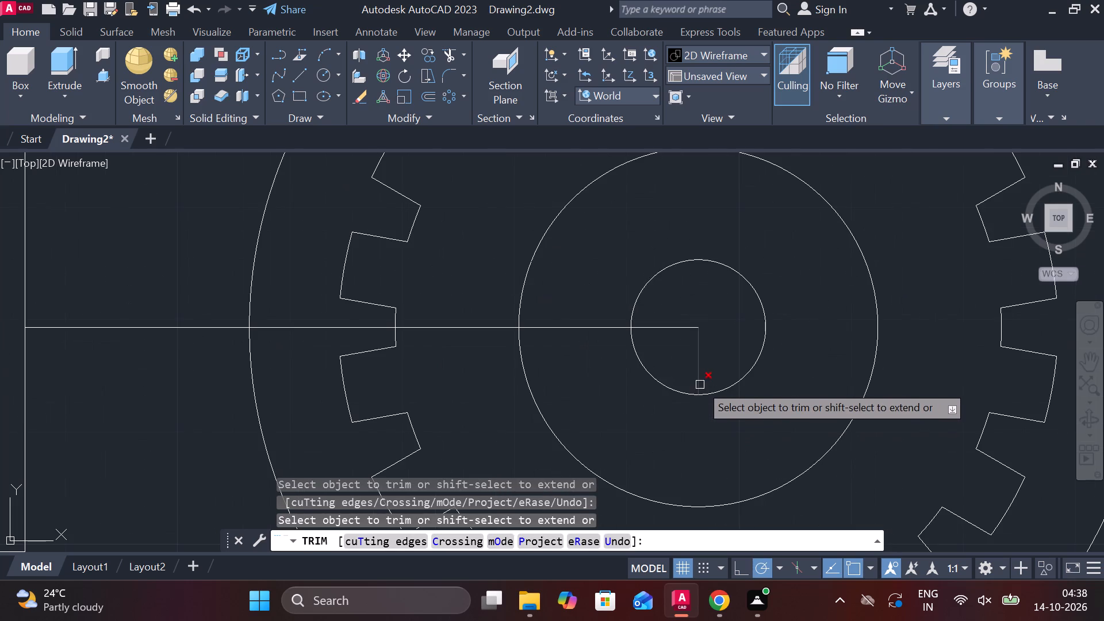
left_click(700, 377)
Trim all pieces of the lower chassis line that run inside the front wheel to its centre.
scroll(687, 339, "down", 2)
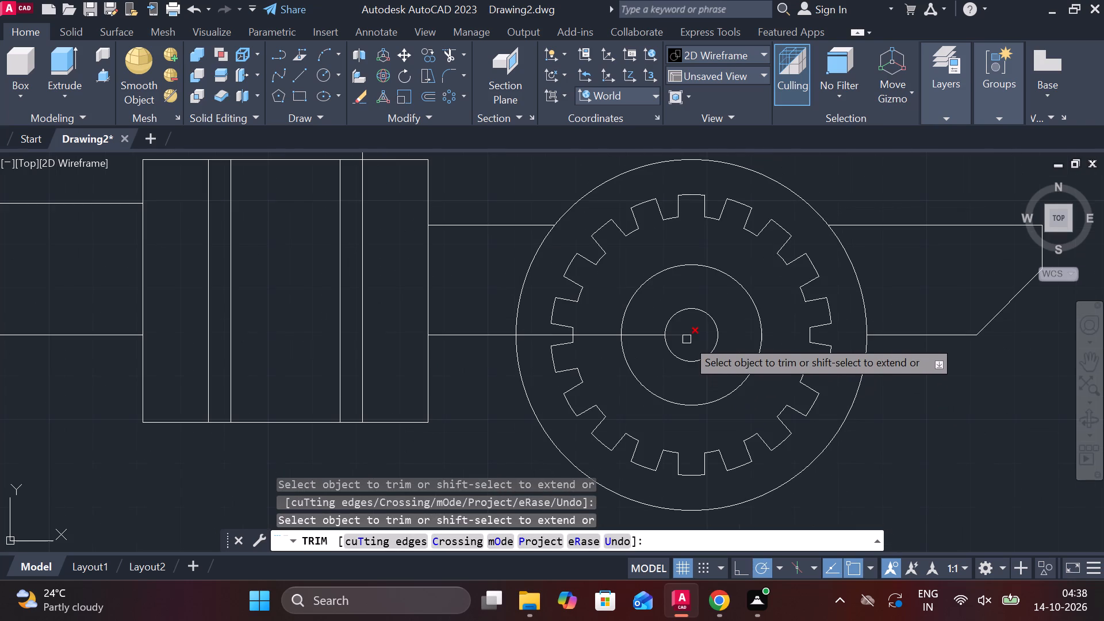
left_click(687, 336)
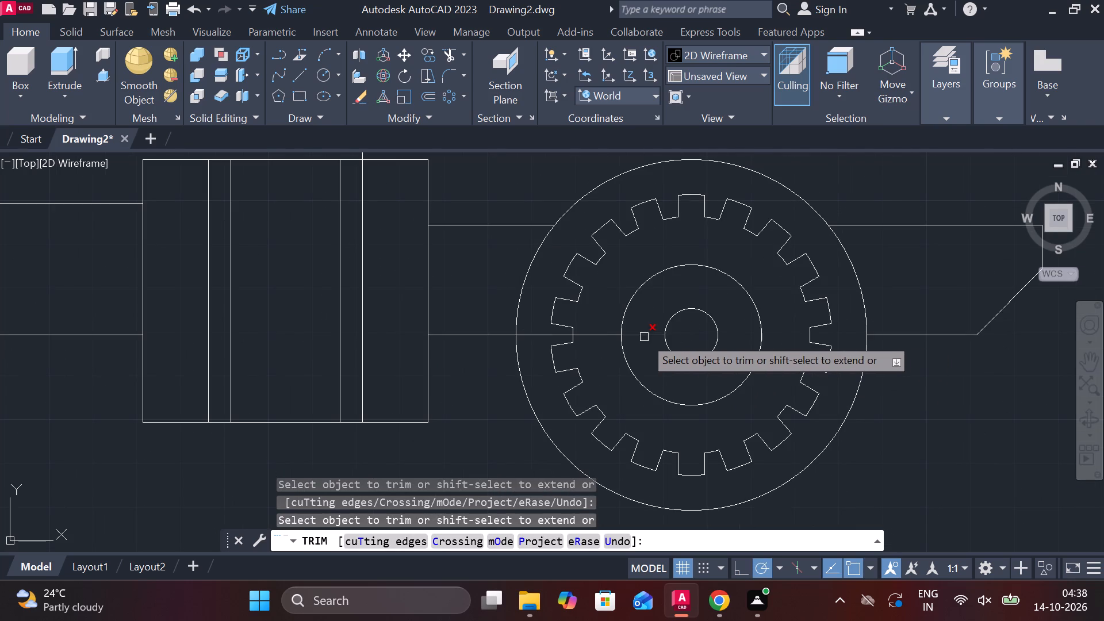
left_click(644, 337)
left_click(596, 338)
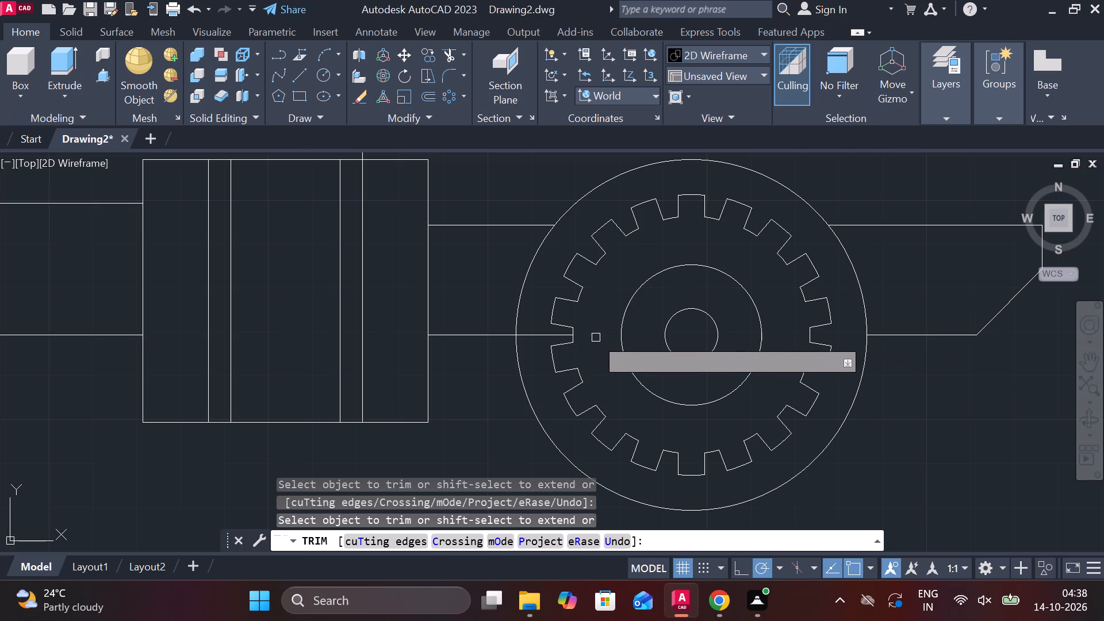
left_click(563, 337)
scroll(746, 409, "down", 2)
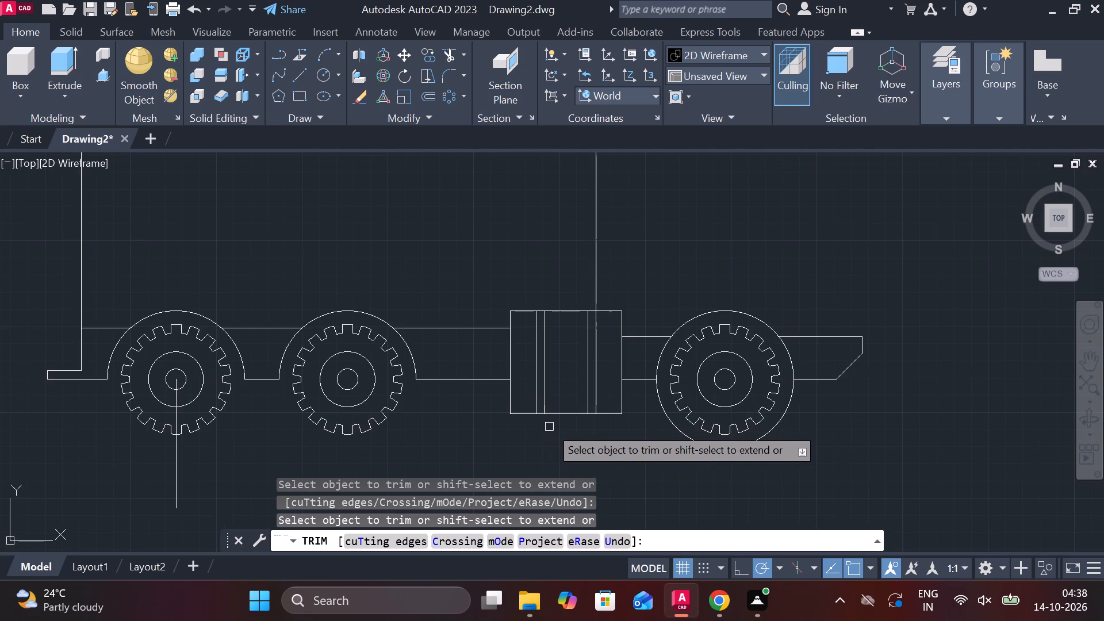
middle_click_drag(474, 440, 827, 405)
key("Escape")
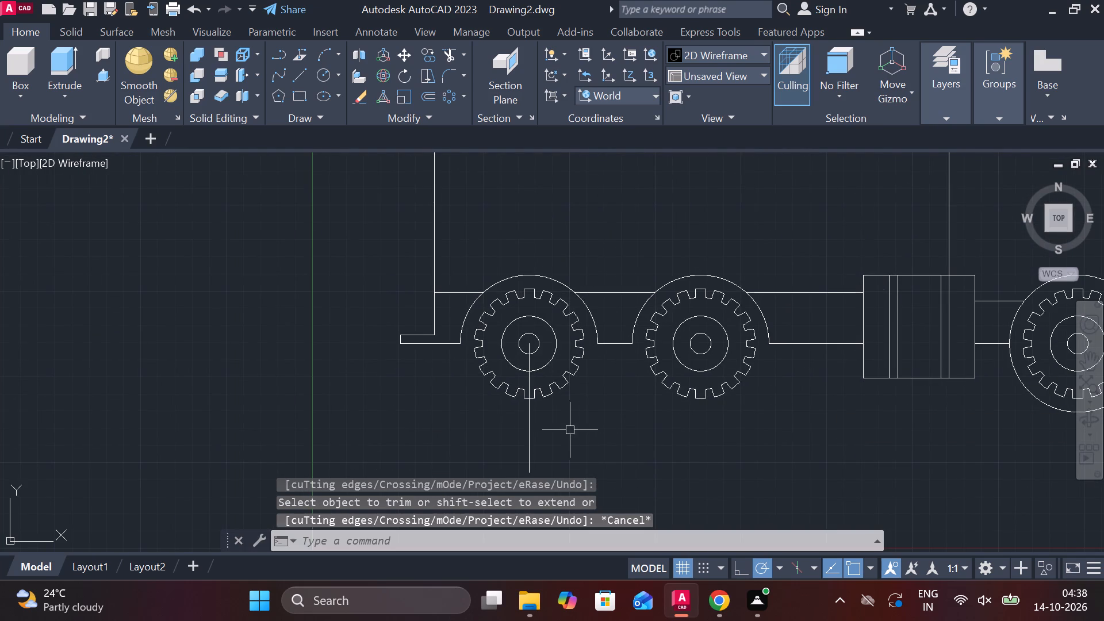
Erase the leftover vertical line running down from the rearmost wheel's centre.
left_click(526, 431)
type("e")
key("space")
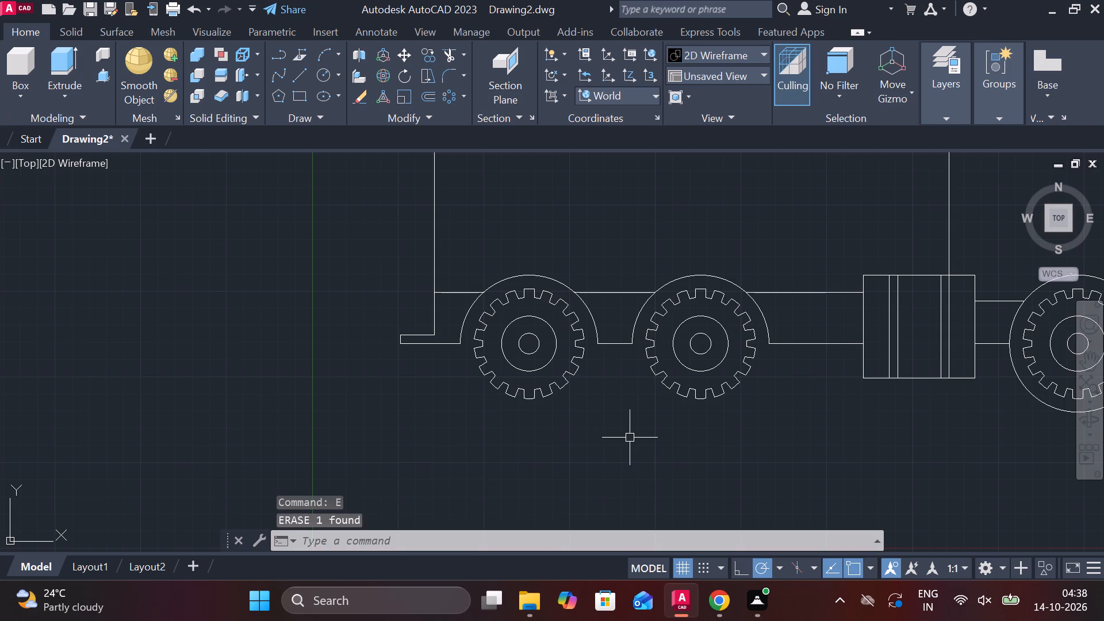
Examine the whole truck and the front chassis between the box and the nose, where the cab is missing.
scroll(630, 438, "down", 2)
scroll(829, 332, "up", 1)
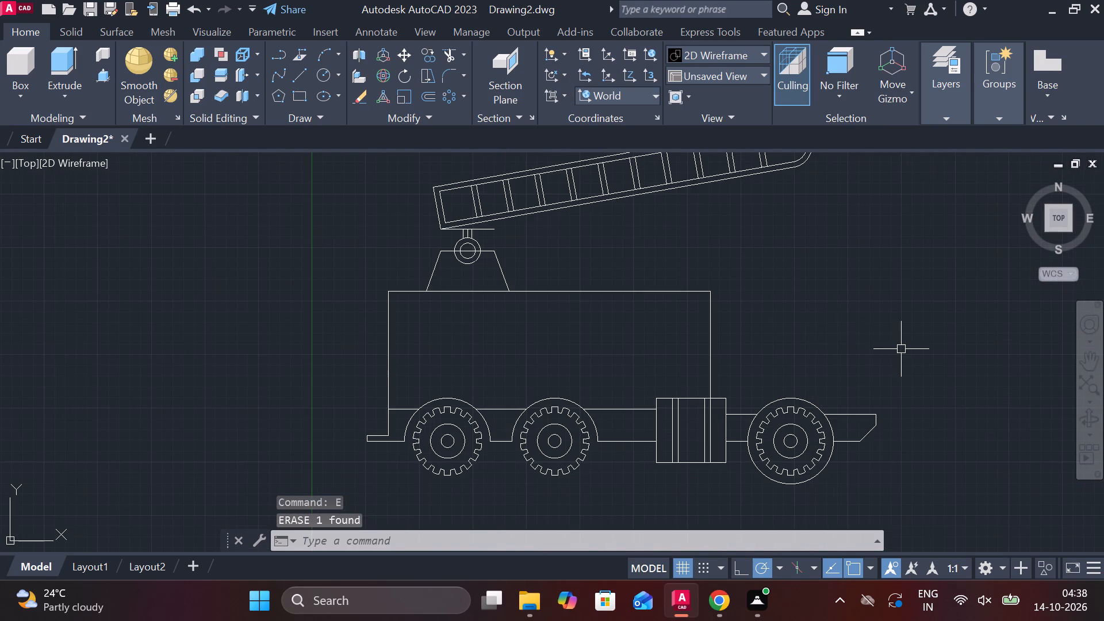
middle_click_drag(829, 347, 804, 346)
middle_click_drag(903, 347, 834, 347)
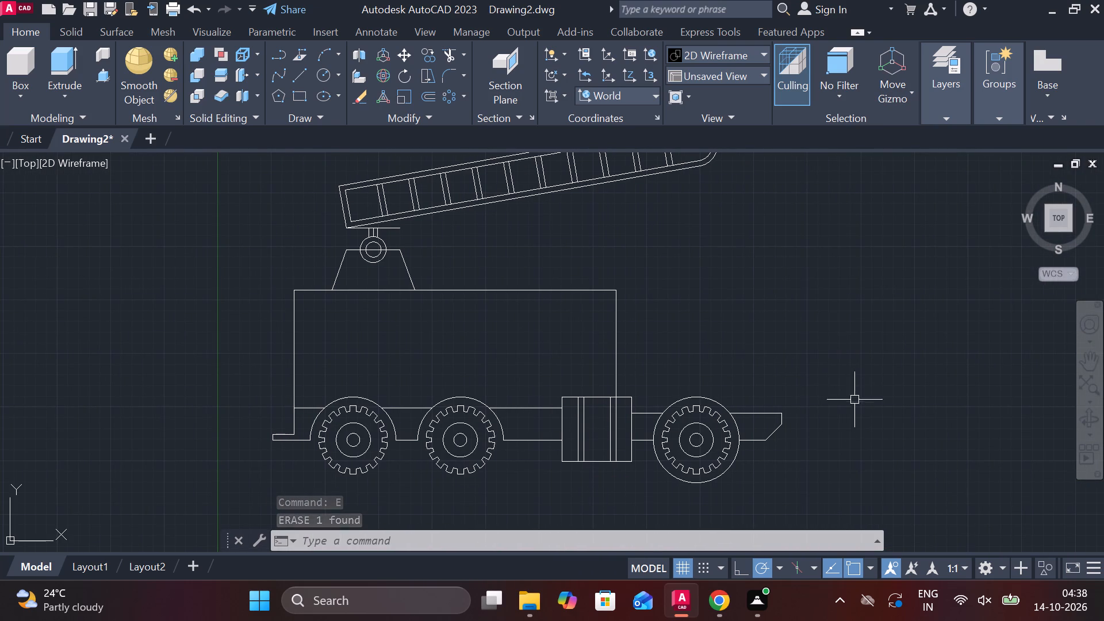
scroll(863, 410, "up", 1)
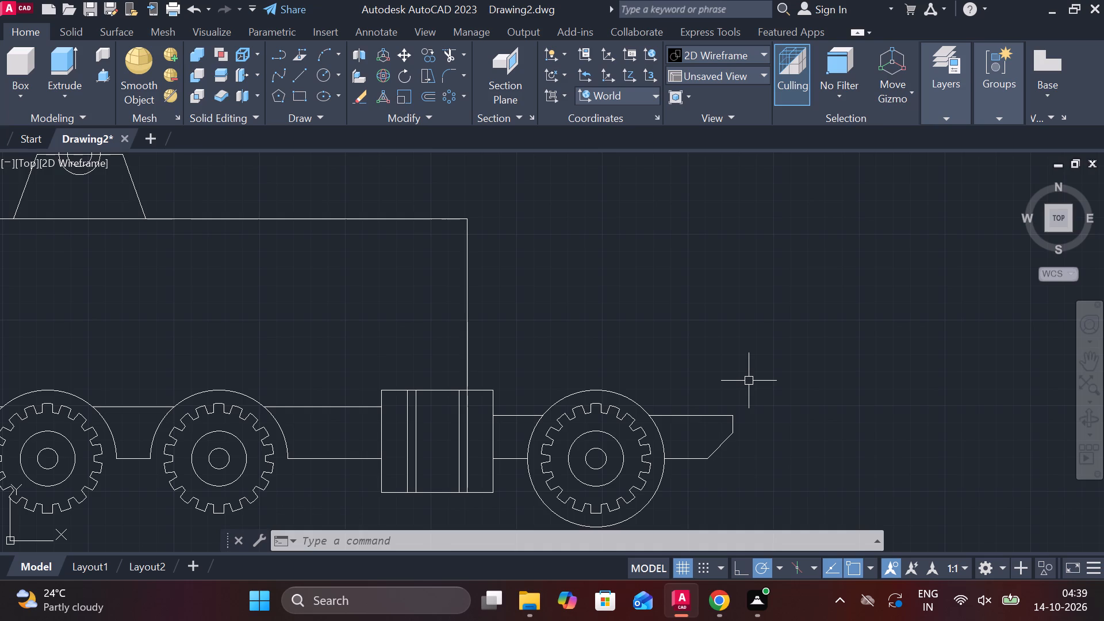
scroll(700, 411, "up", 1)
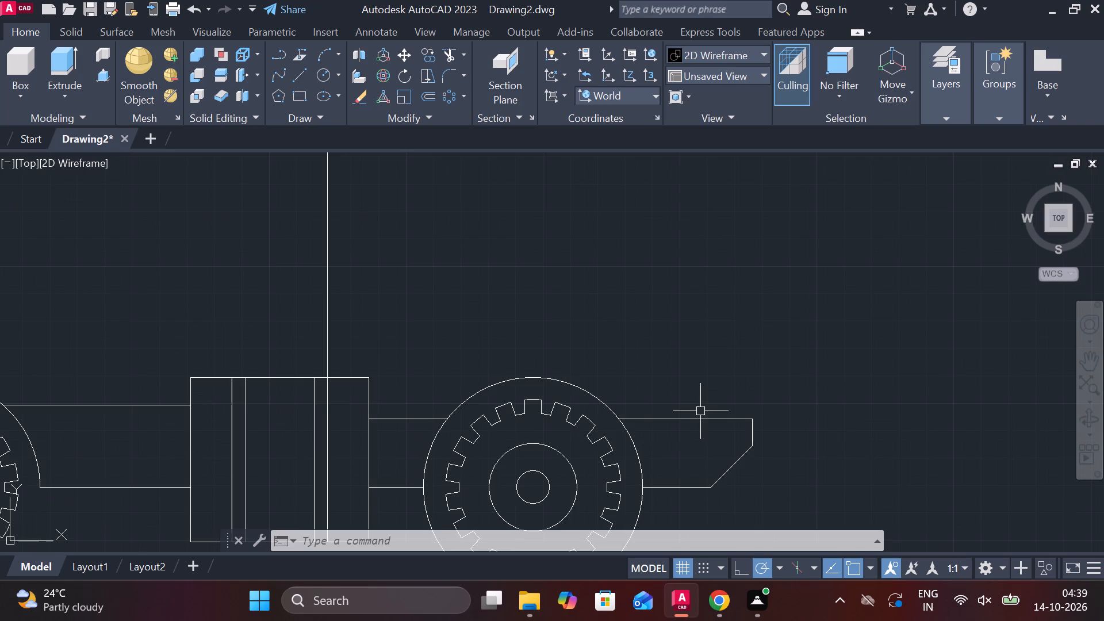
middle_click_drag(709, 412, 749, 367)
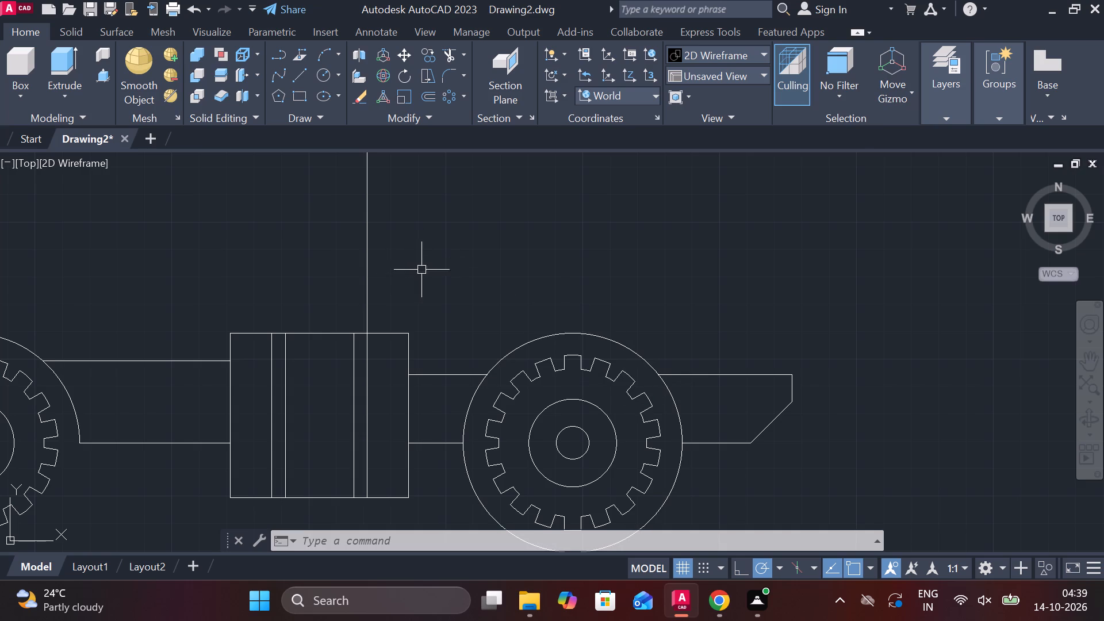
middle_click_drag(424, 270, 431, 270)
middle_click_drag(431, 270, 430, 295)
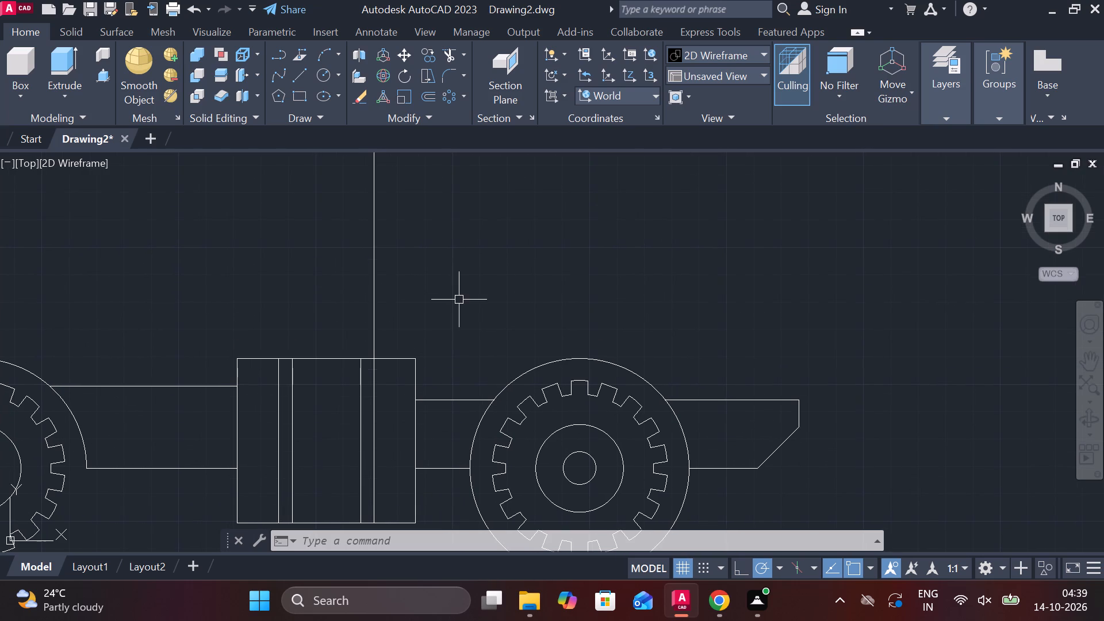
Draw a vertical line from the box's top front corner up to a point above the body's top edge.
key("l")
key("Return")
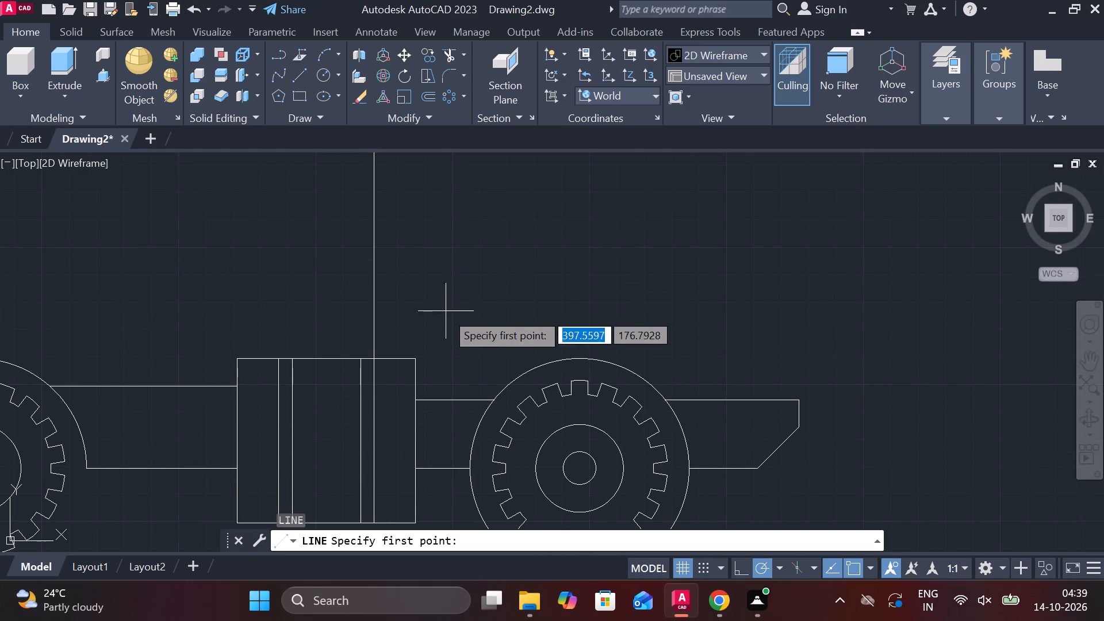
left_click(416, 357)
scroll(415, 190, "down", 2)
middle_click_drag(421, 190, 400, 346)
left_click(392, 255)
key("Escape")
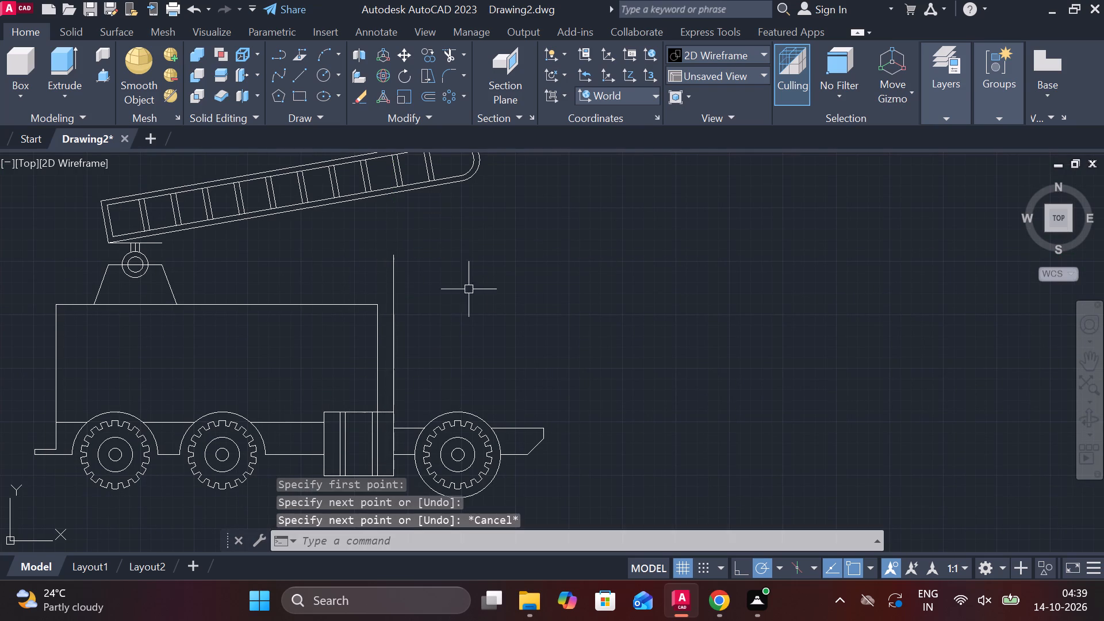
Offset the new vertical line 130 towards the truck's front.
middle_click_drag(437, 331, 451, 298)
scroll(420, 308, "up", 2)
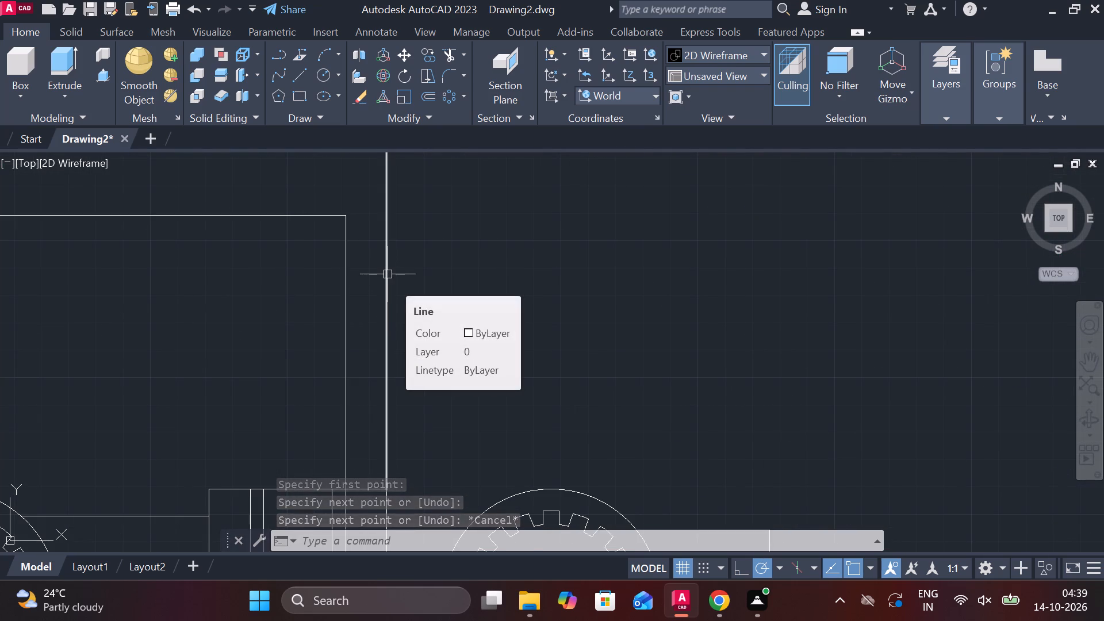
left_click(388, 274)
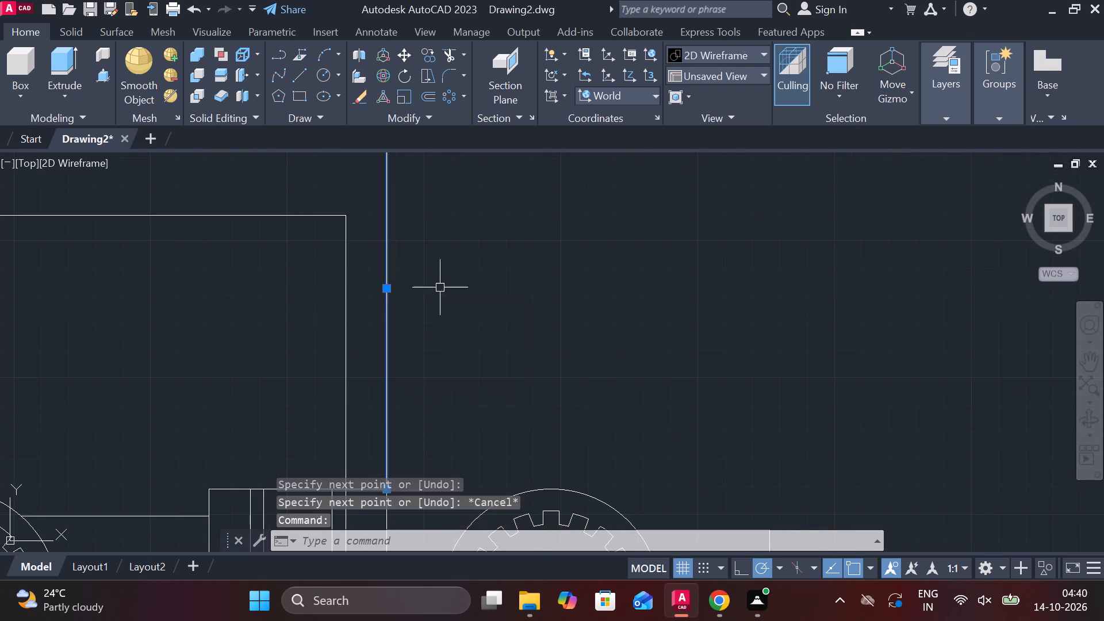
key("o")
key("Return")
key("Return")
type("130")
key("Return")
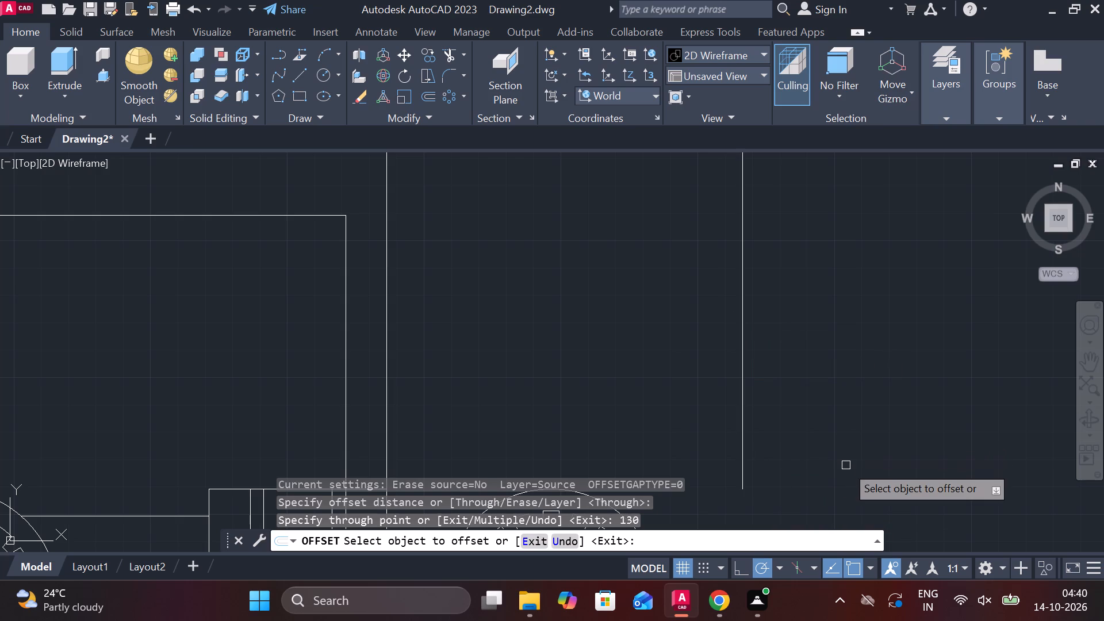
scroll(816, 426, "down", 1)
middle_click_drag(808, 445, 762, 404)
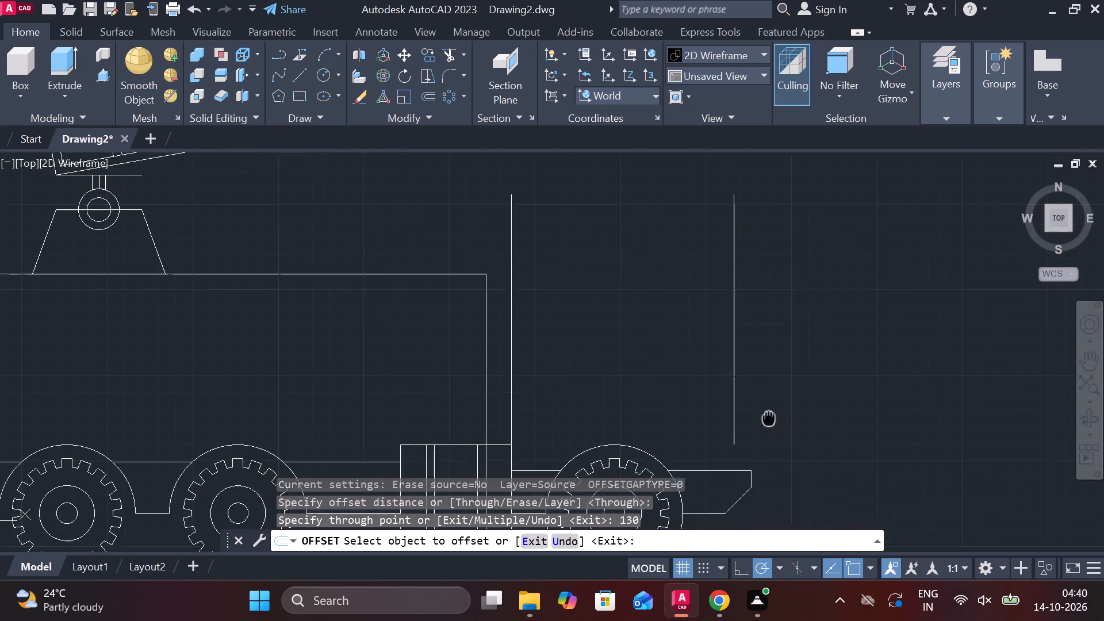
middle_click_drag(762, 404, 759, 399)
key("Escape")
Extend the offset vertical line down to the upper chassis line at the nose.
type("ex")
key("space")
left_click(722, 390)
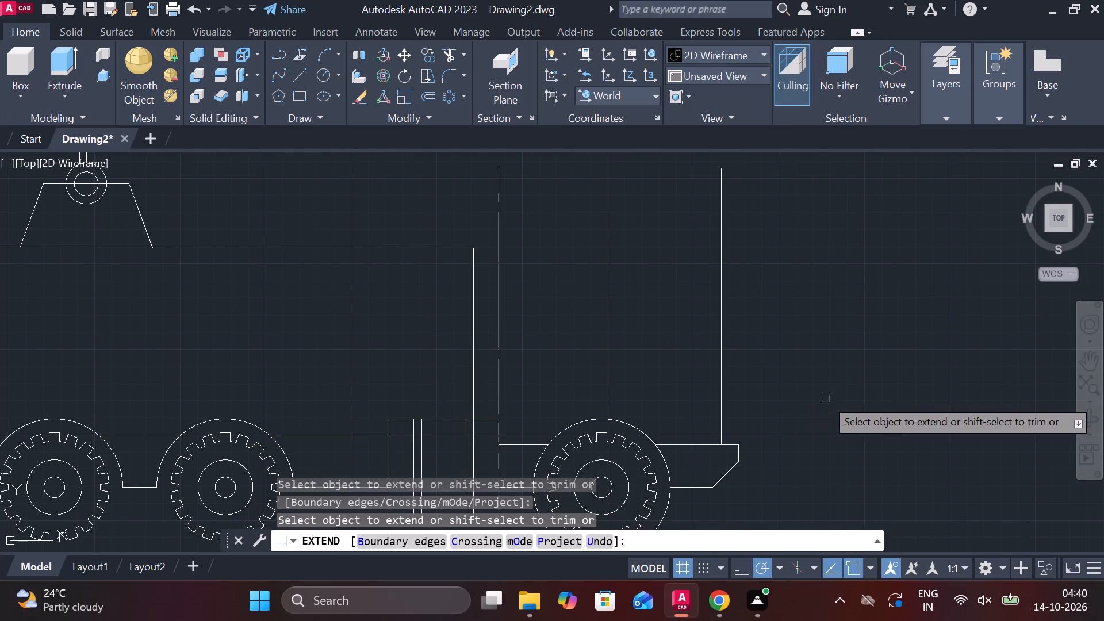
key("Escape")
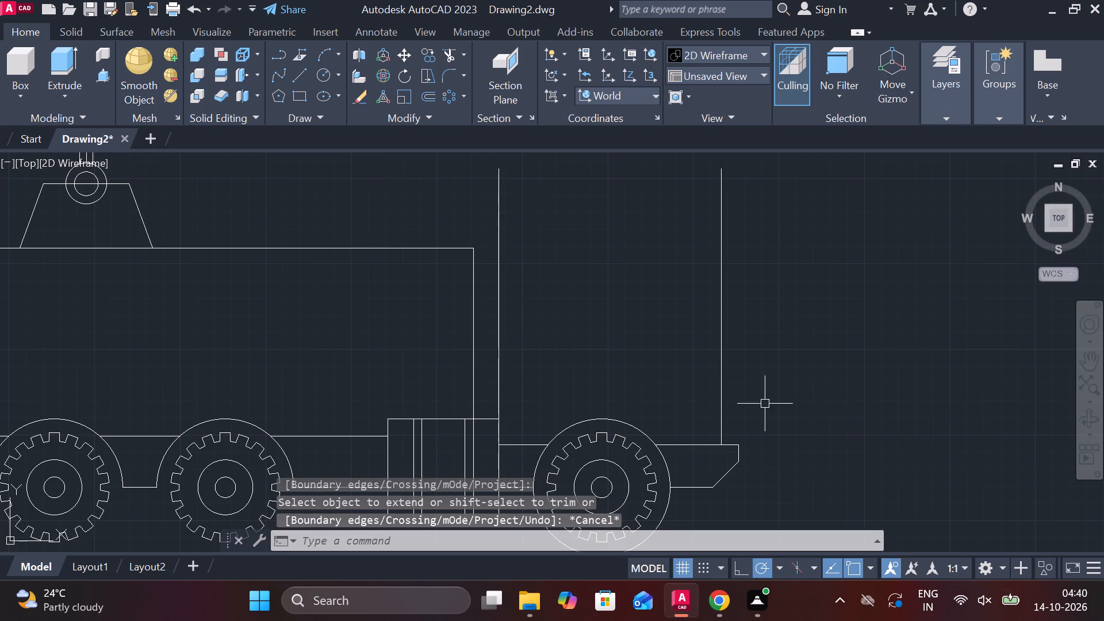
Offset the upper chassis line in front of the front wheel 15 upward.
scroll(637, 411, "up", 1)
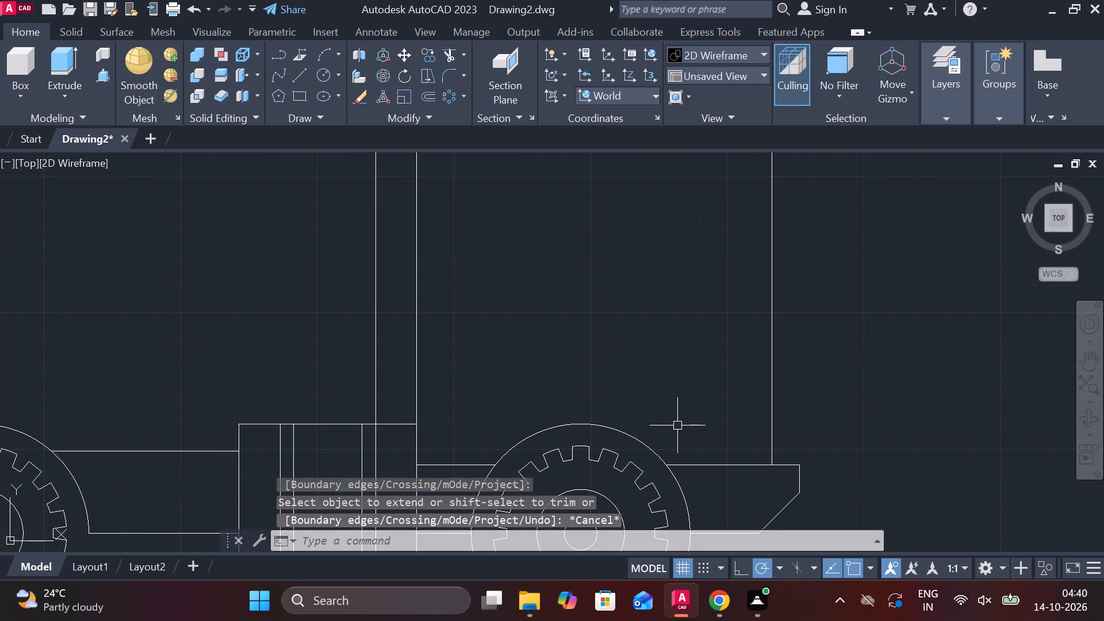
left_click(723, 461)
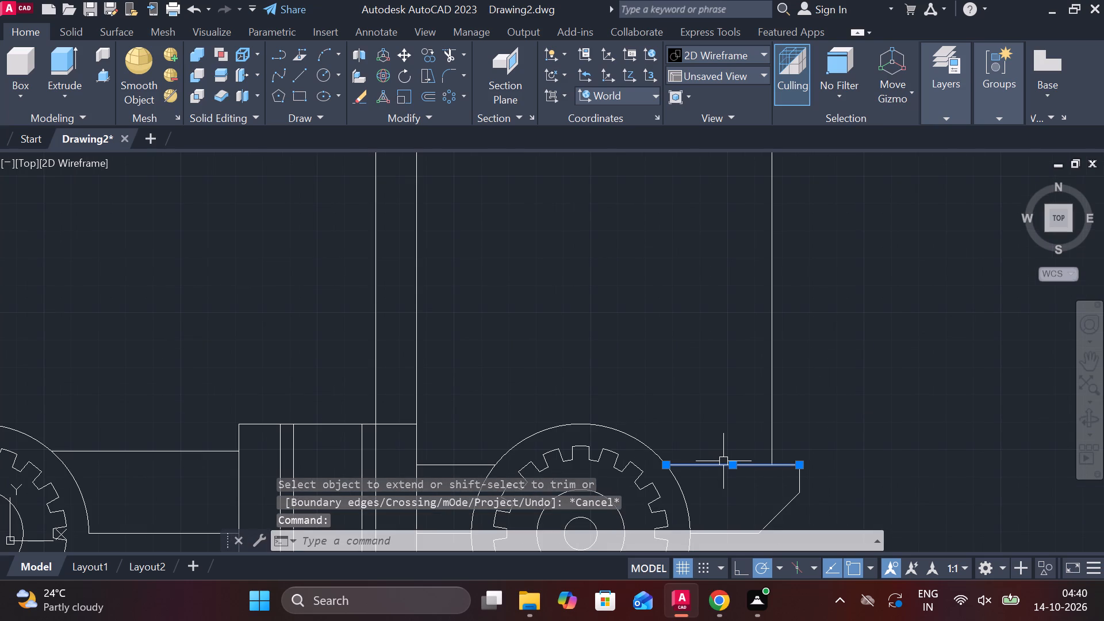
key("o")
key("Return")
key("Return")
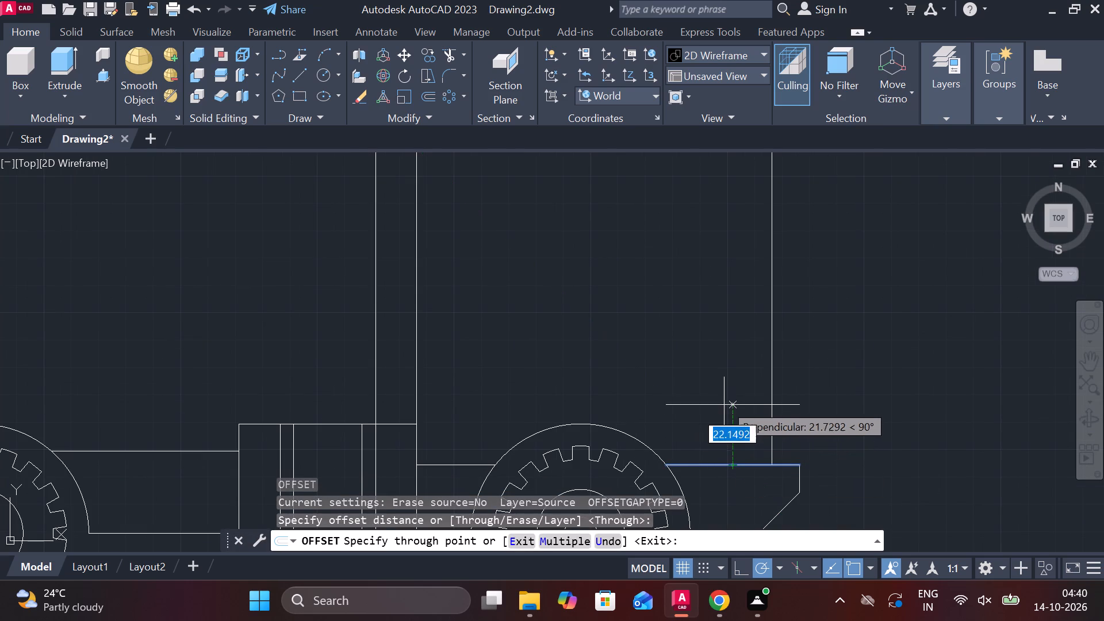
type("15")
key("space")
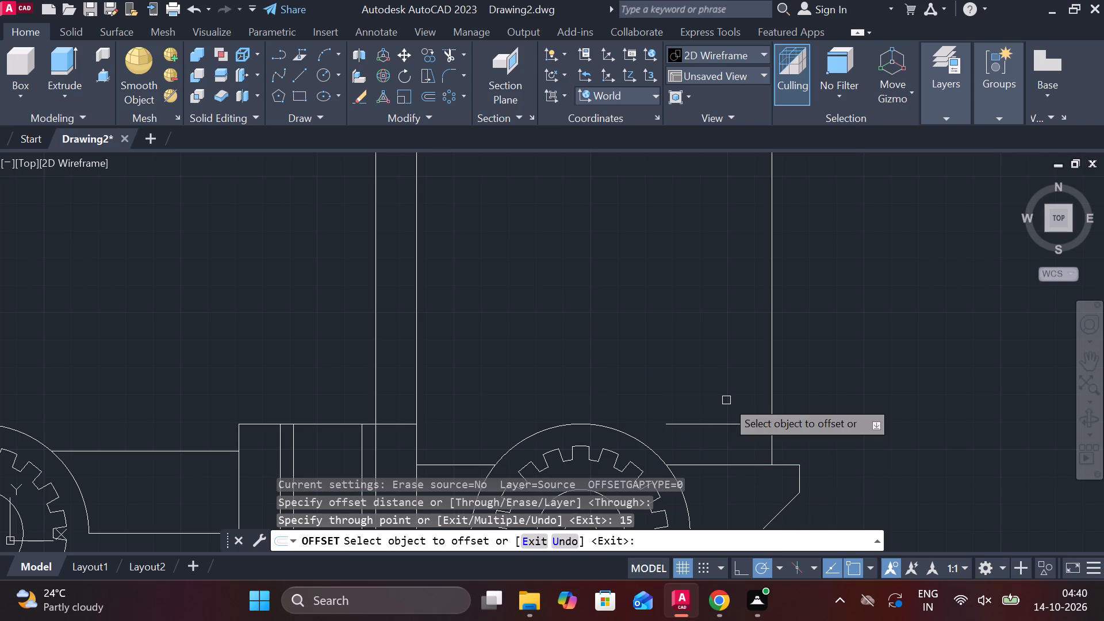
key("Escape")
Extend the offset horizontal line back over the front wheel to the cab's rear vertical line.
type("ex")
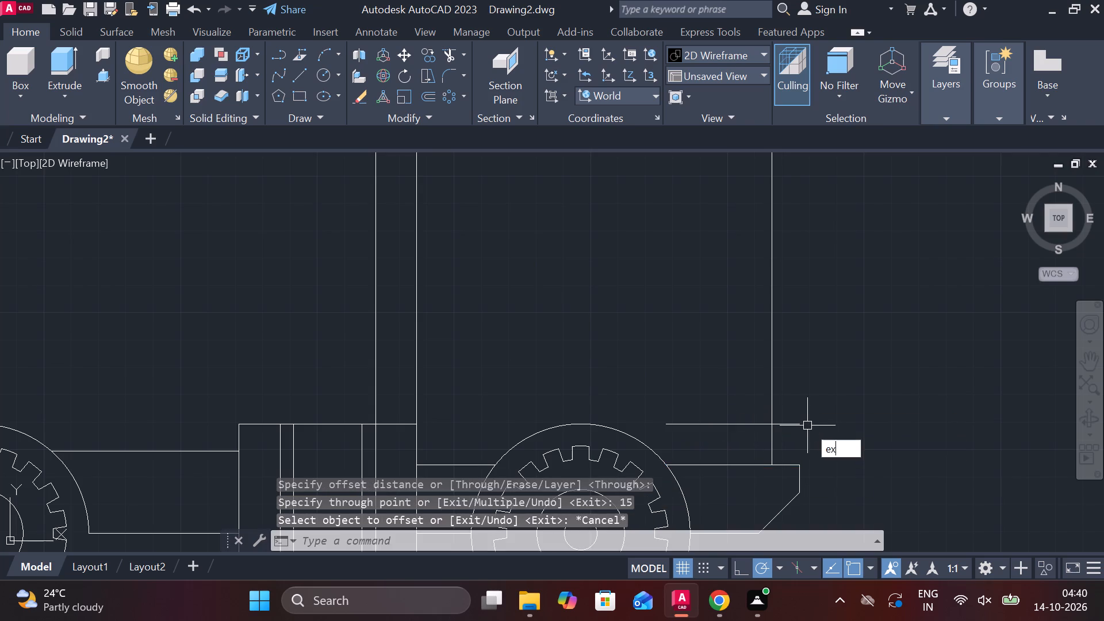
key("space")
left_click(688, 421)
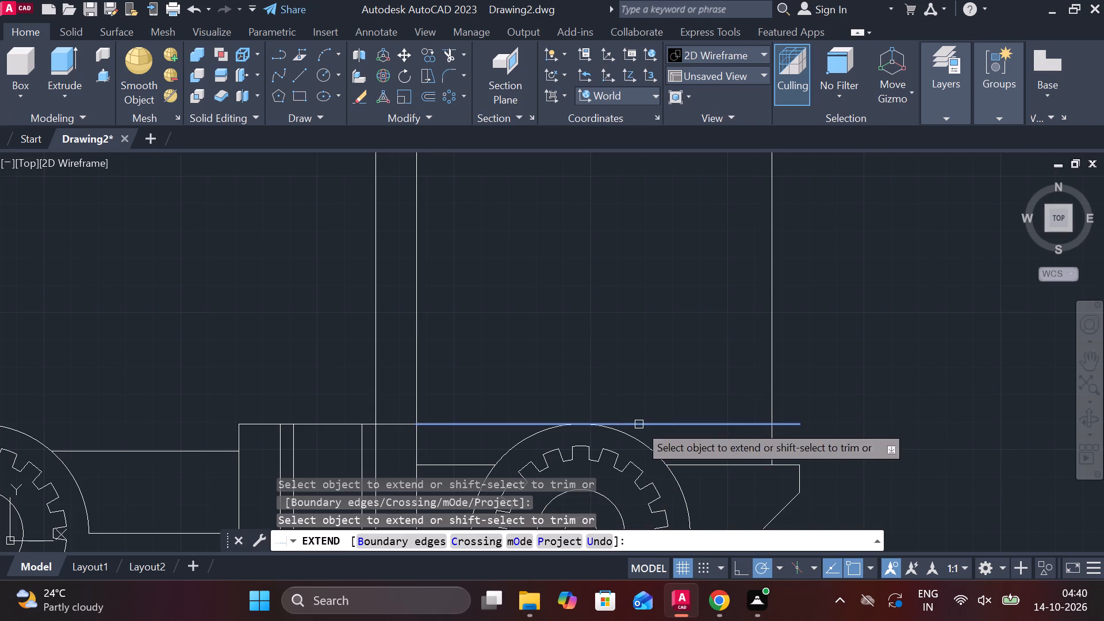
left_click(625, 424)
key("Escape")
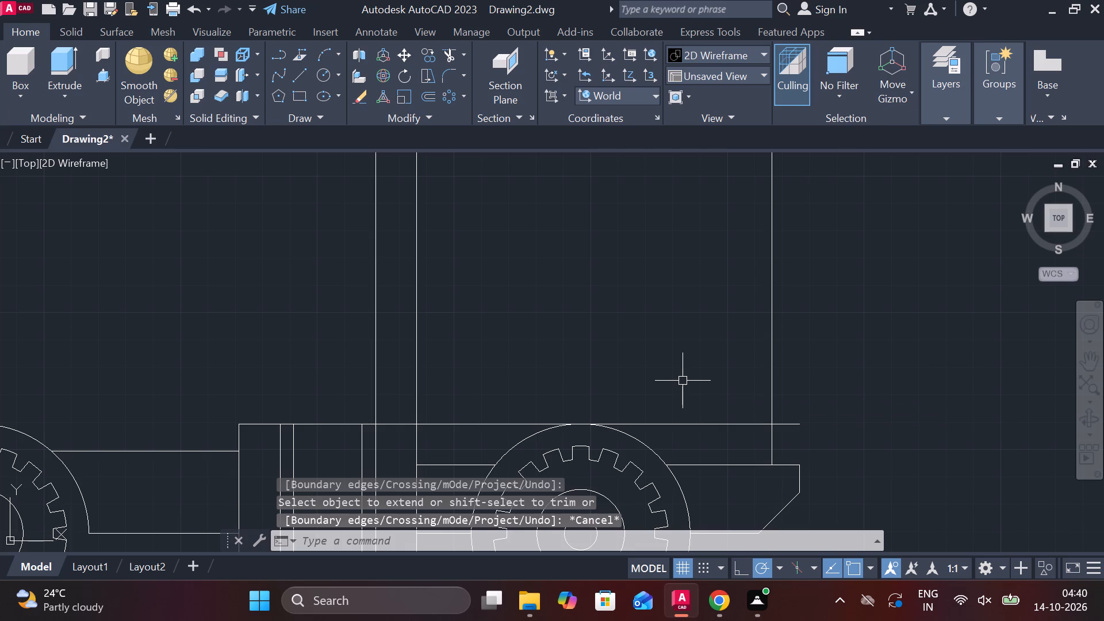
Trim the box's top edge between the body's front edge and the cab's rear line, and the cab base line's overhang beyond the front vertical.
type("tr")
key("space")
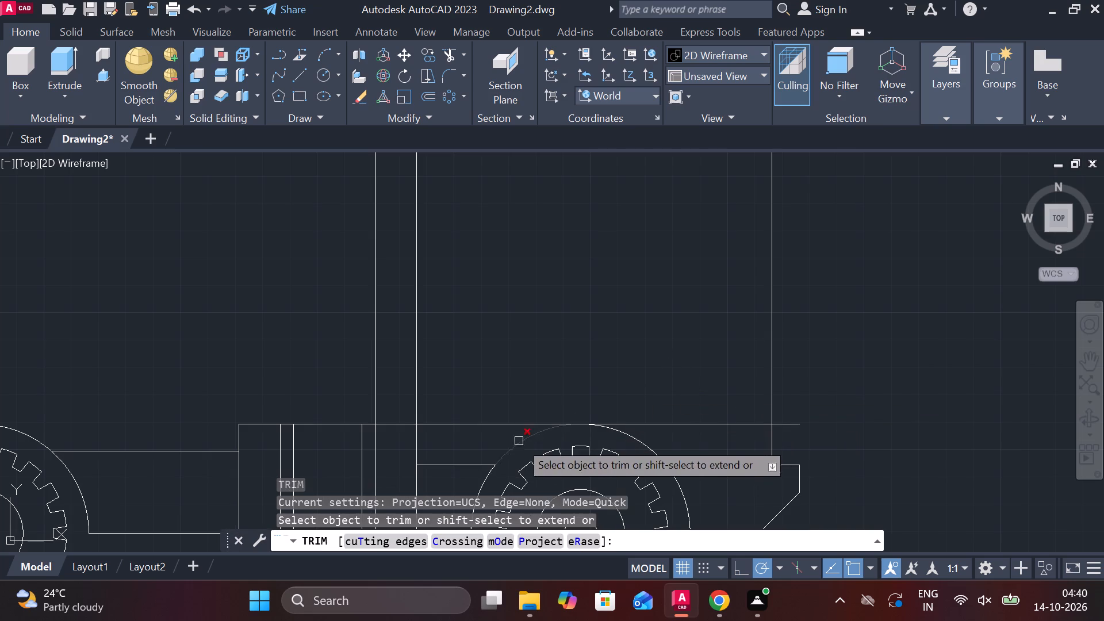
left_click(398, 423)
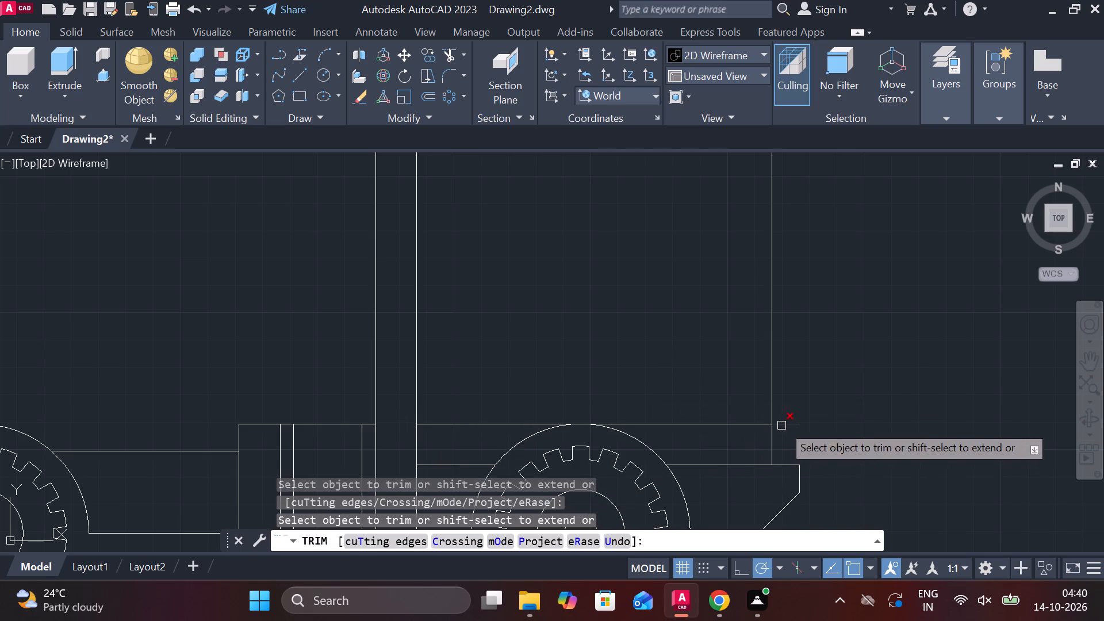
left_click(785, 424)
scroll(796, 417, "down", 2)
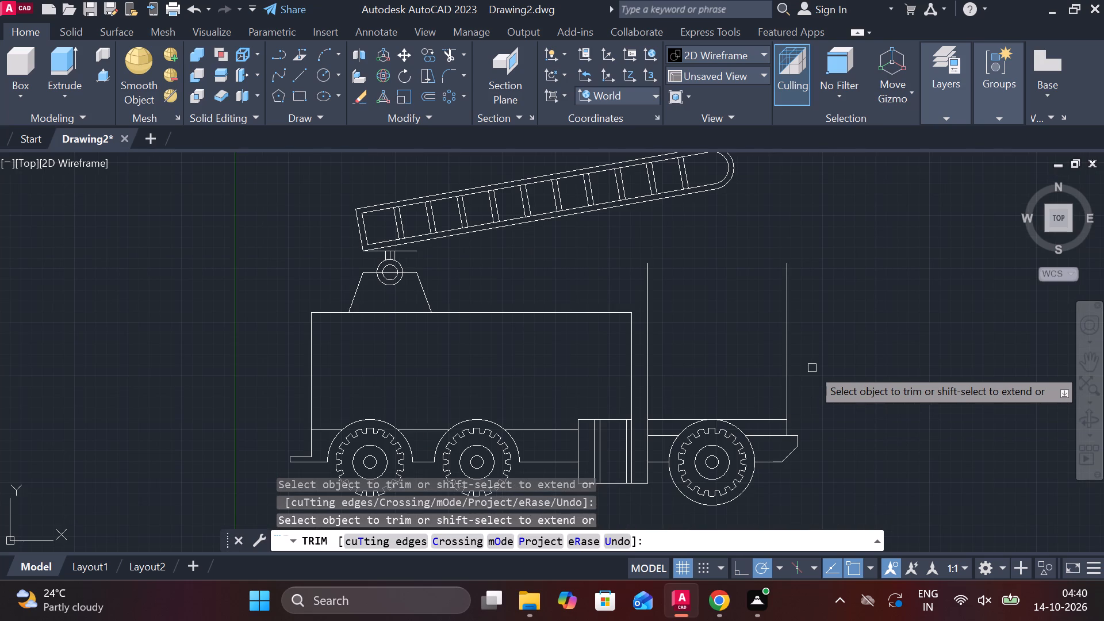
Draw a 120 vertical line up from the nose's upper chassis corner, continuing horizontally back past the cab's rear vertical line.
key("Escape")
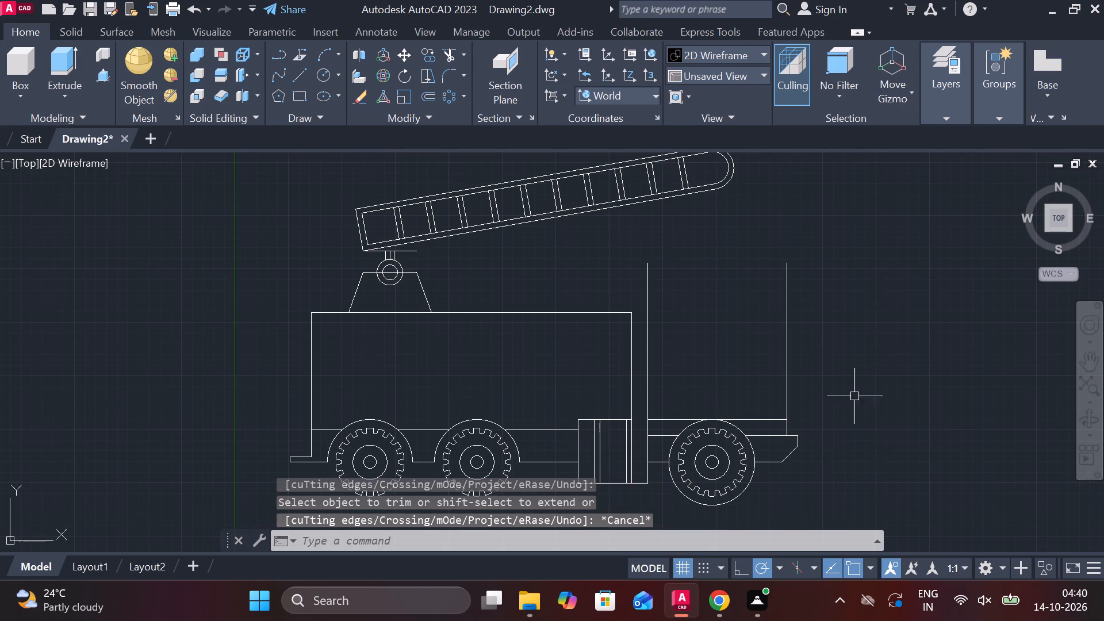
scroll(857, 461, "up", 1)
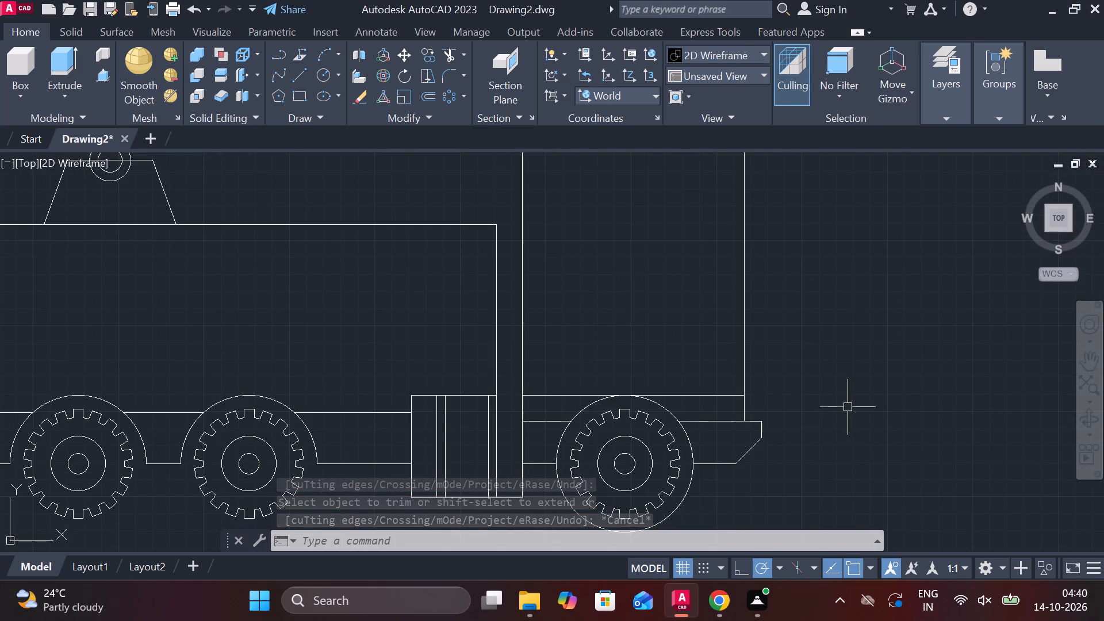
key("l")
key("Return")
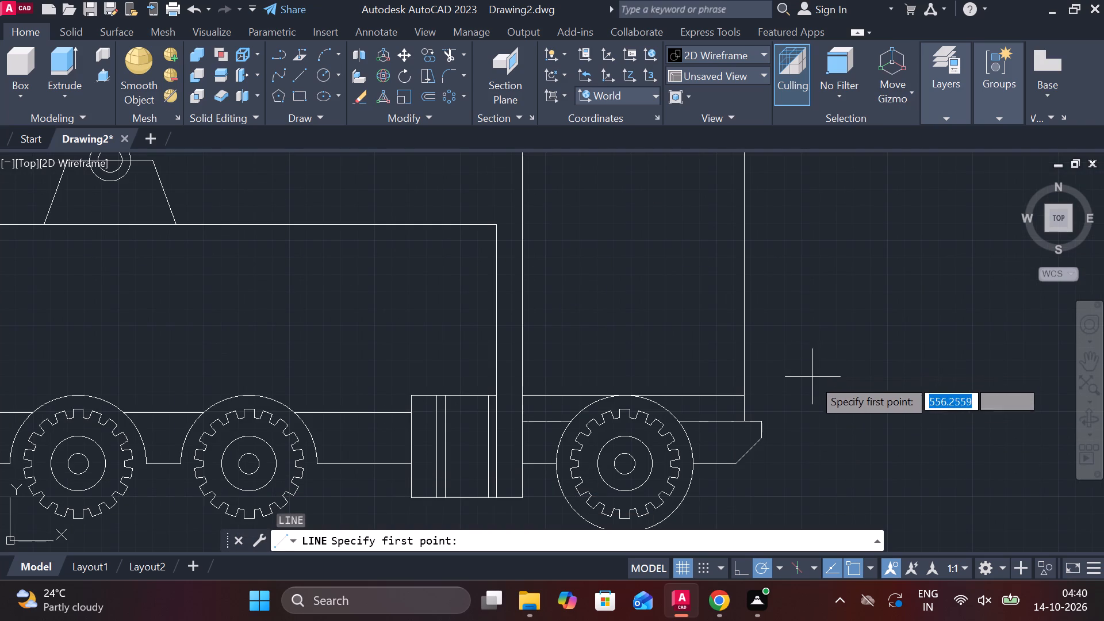
left_click(760, 420)
middle_click_drag(761, 333, 747, 364)
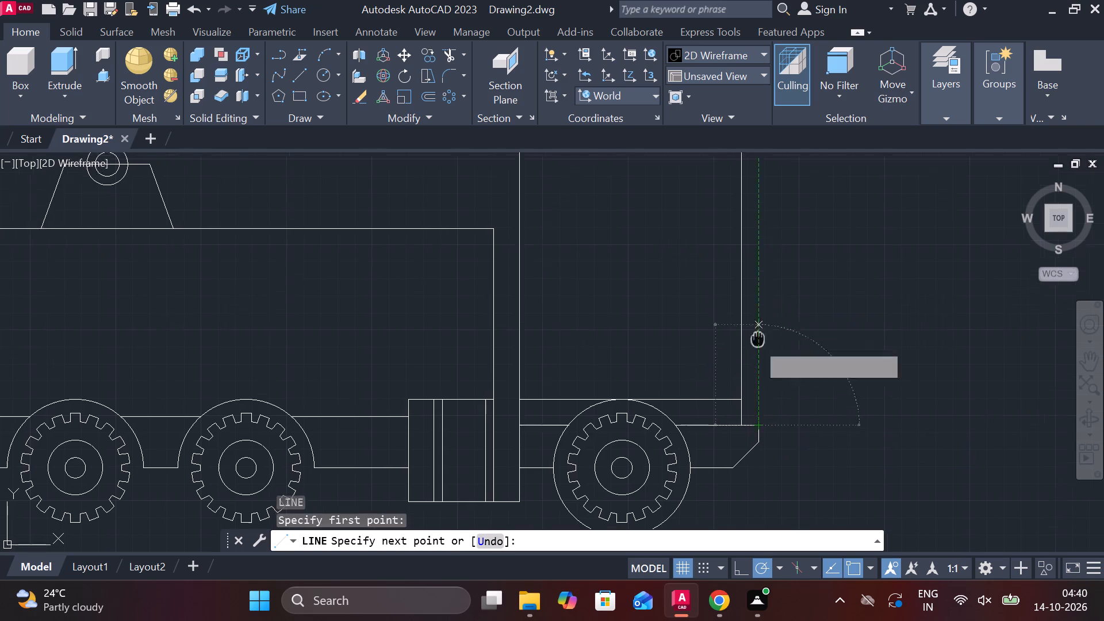
middle_click_drag(747, 364, 715, 432)
key("1")
type("20")
key("Return")
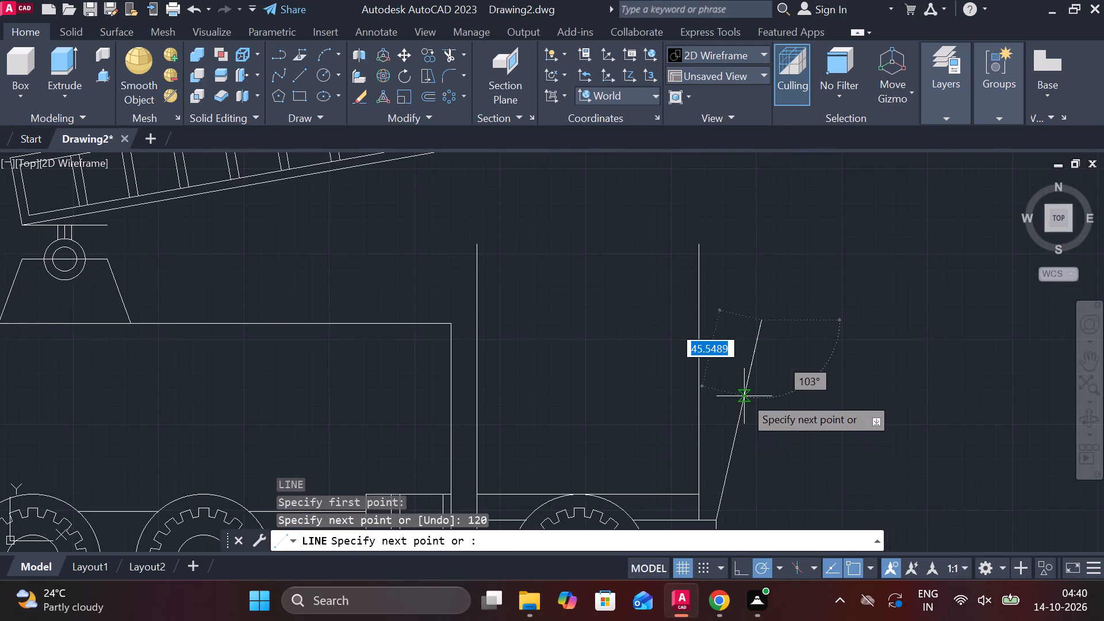
key("ctrl+z")
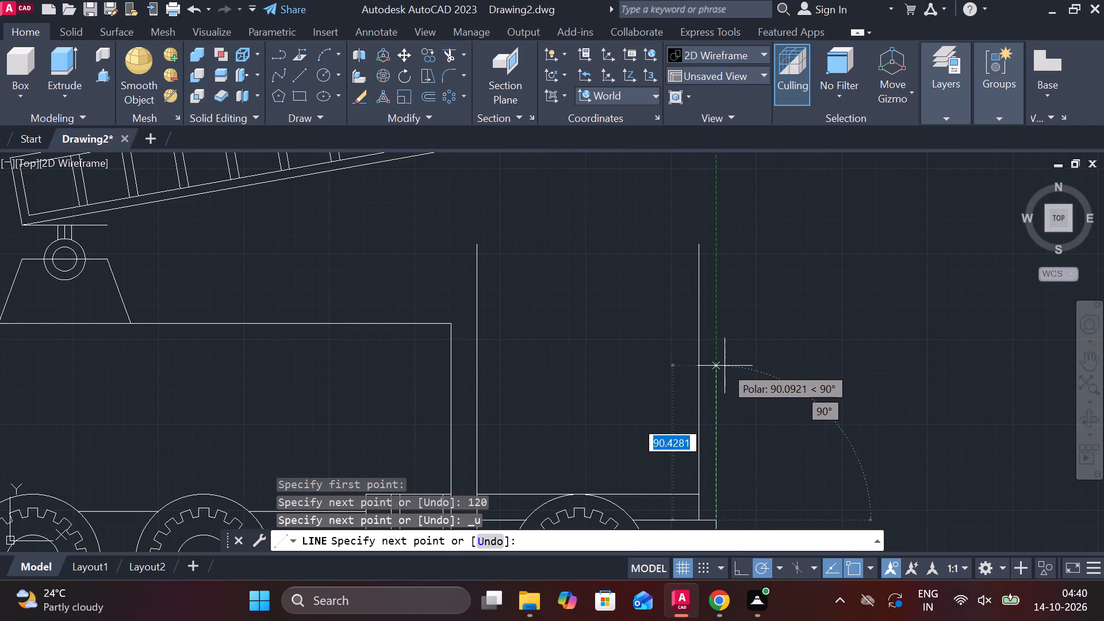
type("120")
key("Return")
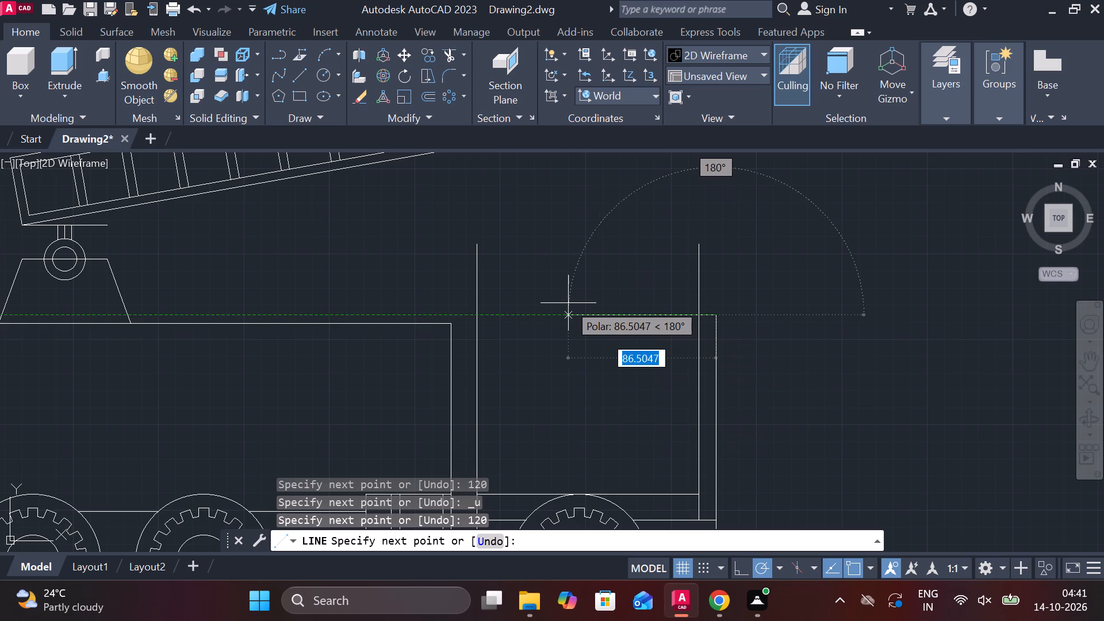
left_click(428, 310)
key("Escape")
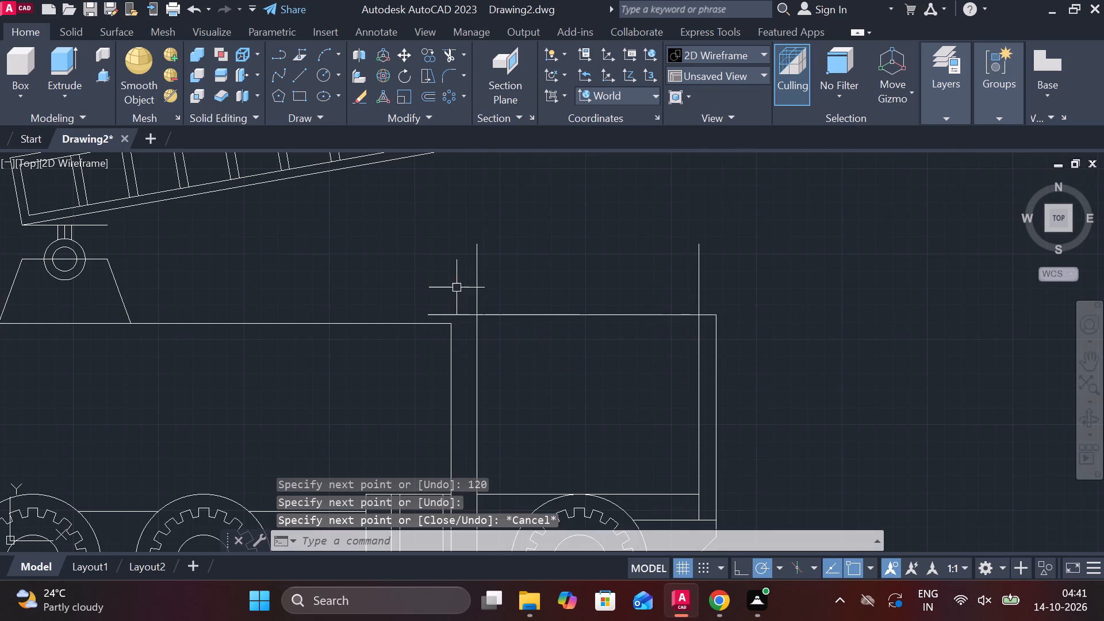
Trim the new horizontal line's overhangs beyond the cab's rear and front verticals, and remove the 120 vertical line at the nose.
type("tr")
key("space")
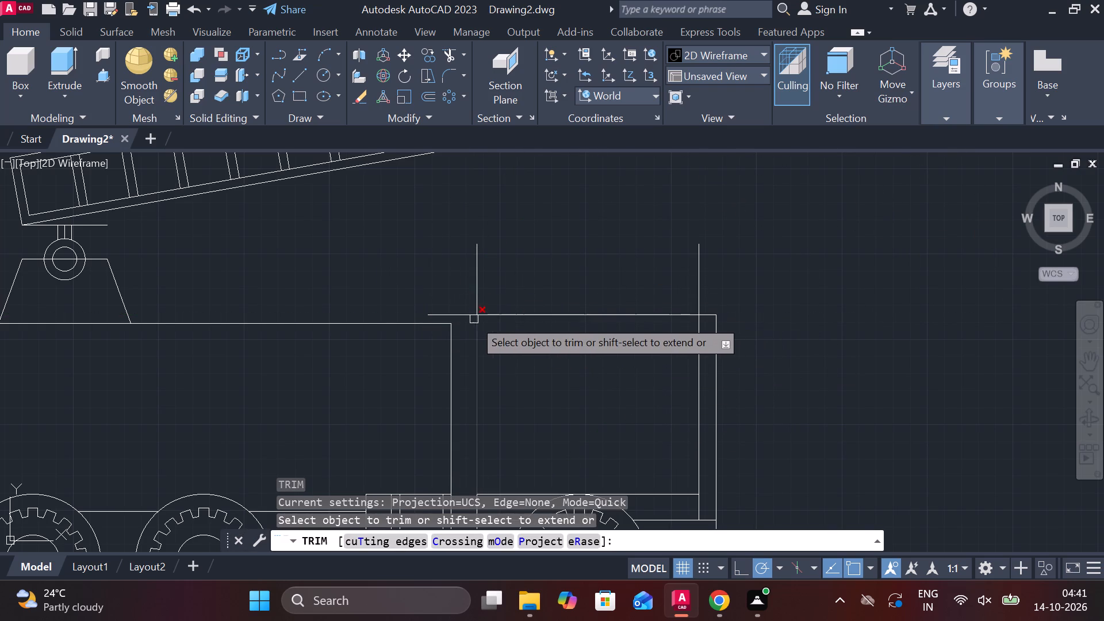
left_click(454, 319)
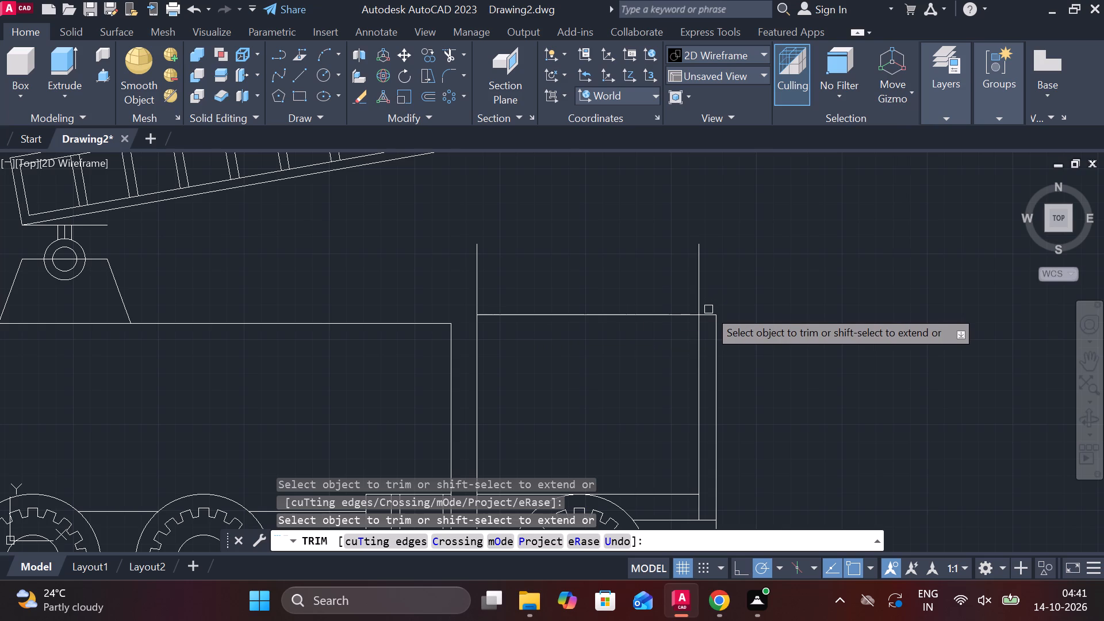
left_click(711, 313)
left_click(719, 324)
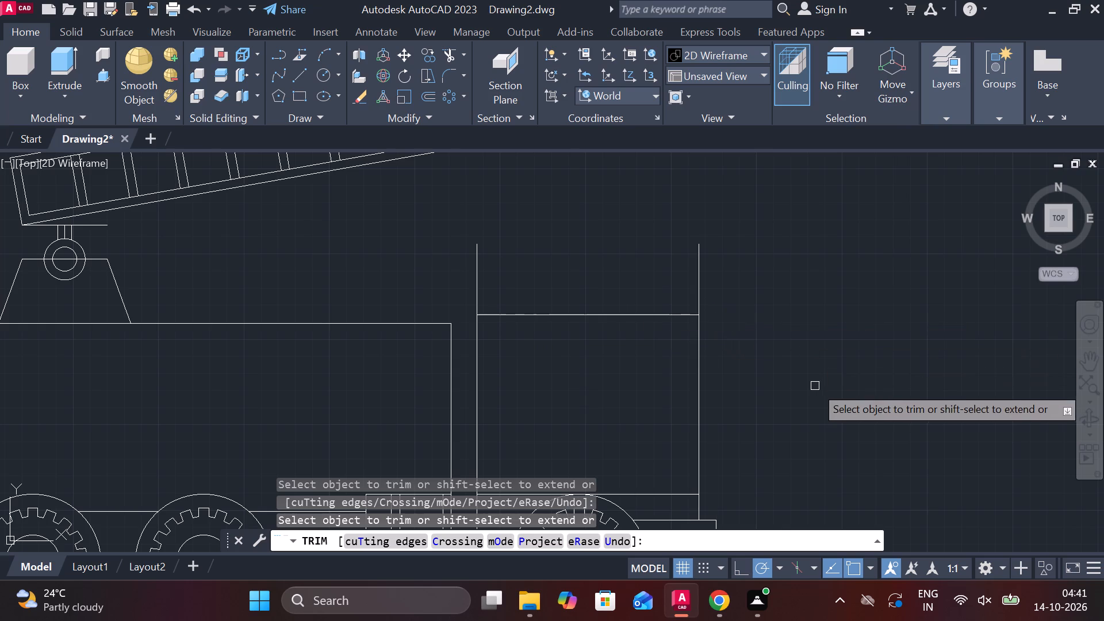
Trim off the parts of both cab verticals that extend above the horizontal top line.
middle_click_drag(815, 356, 828, 388)
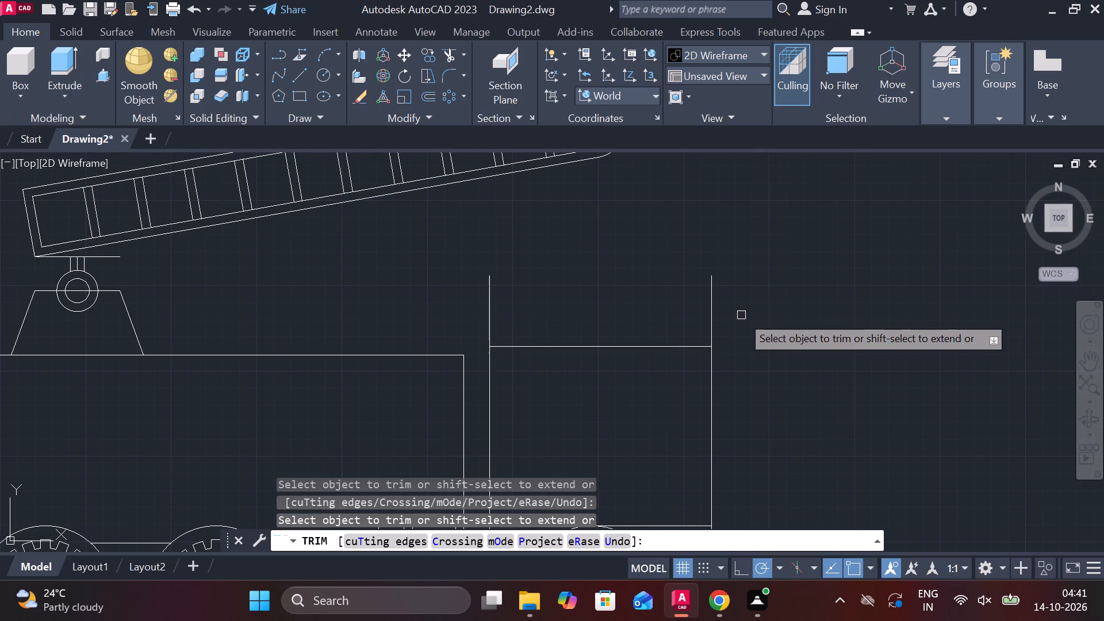
left_click(741, 315)
left_click(452, 307)
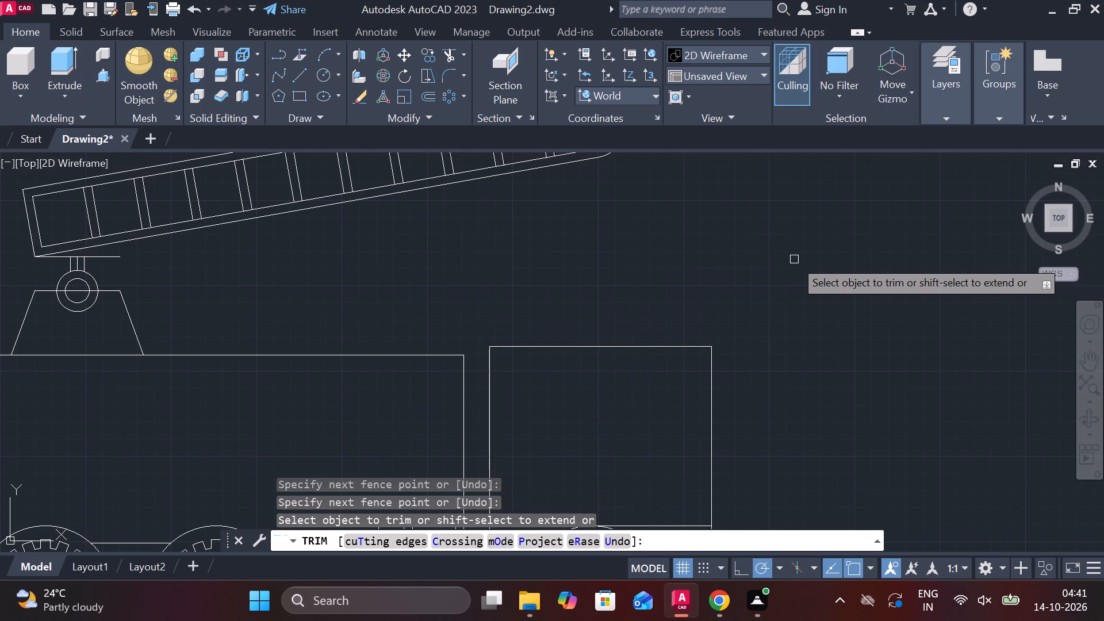
key("Escape")
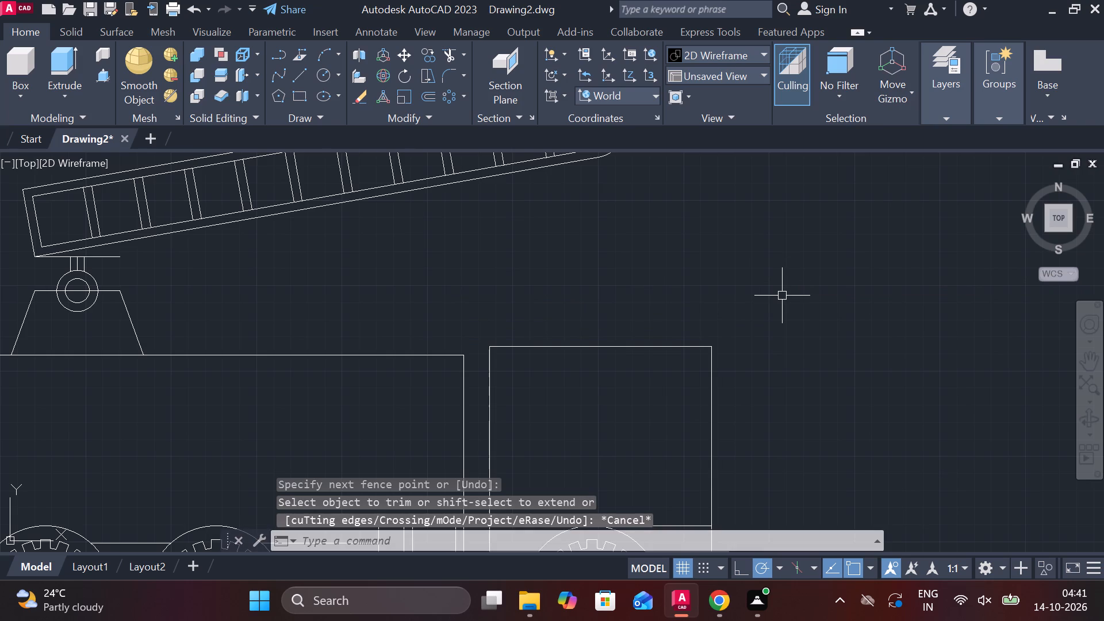
Draw a roof band above the cab: 20 up from the front top corner, 130 back, and down to the rear top corner.
key("l")
key("Return")
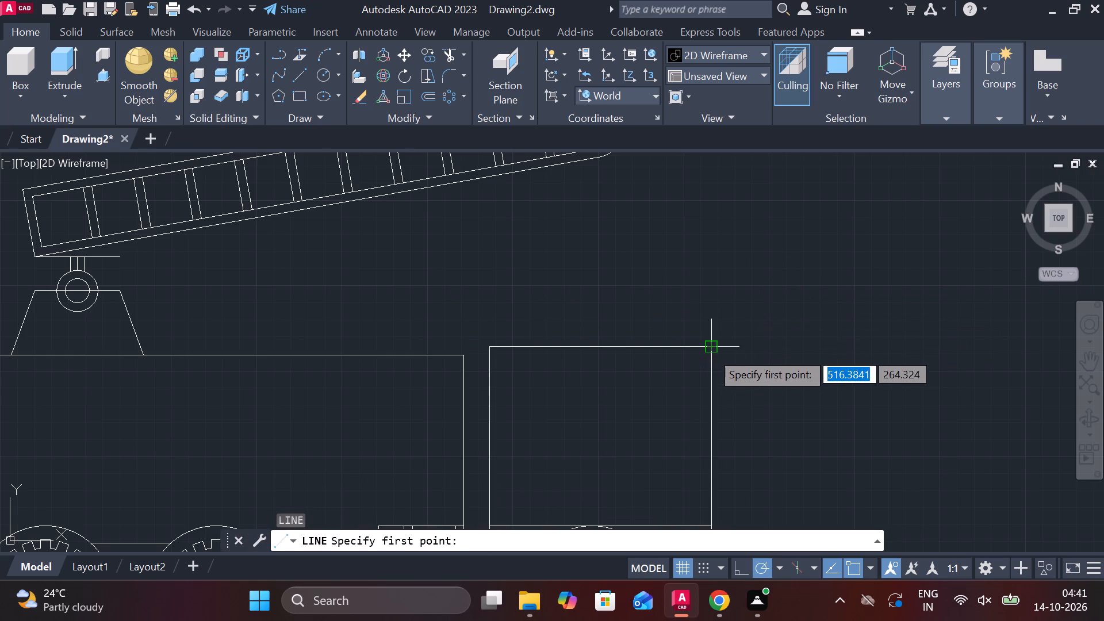
left_click(711, 351)
type("20")
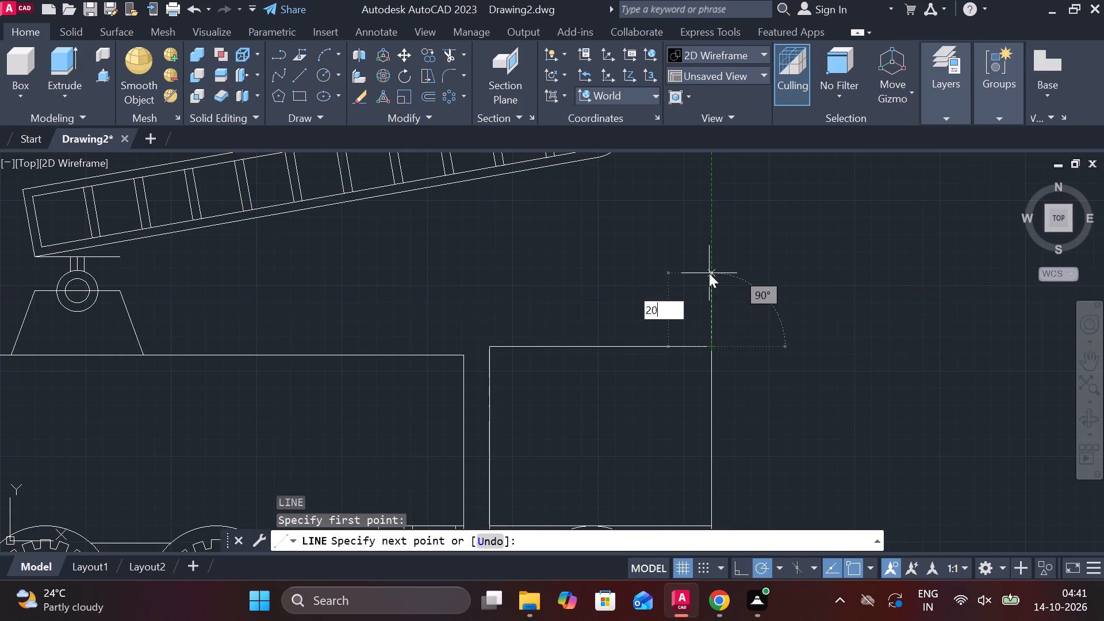
key("Return")
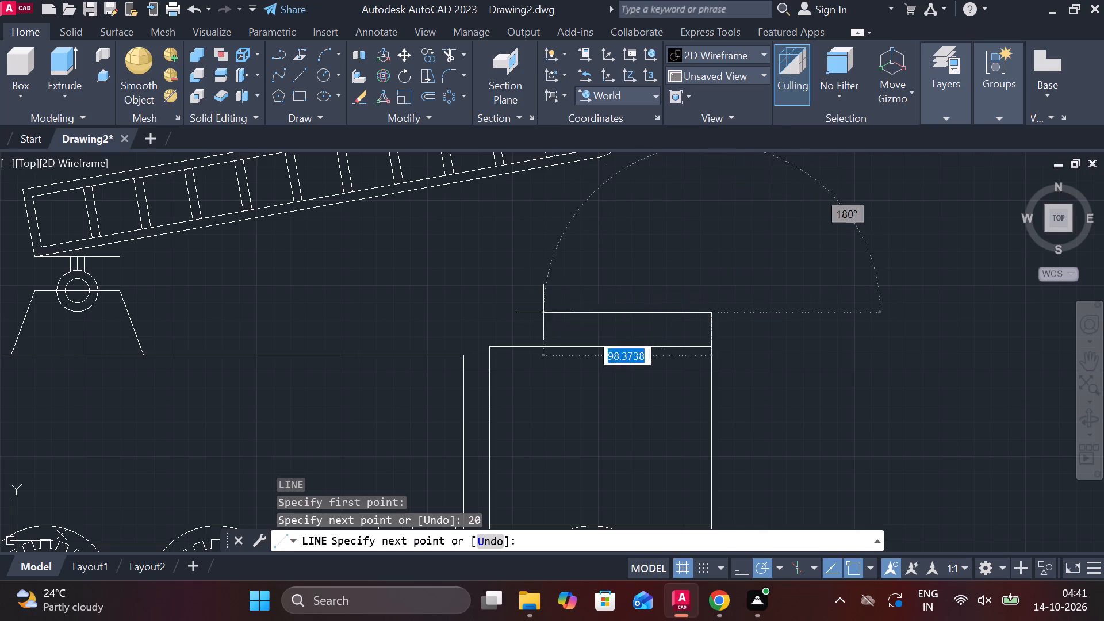
type("120")
key("Return")
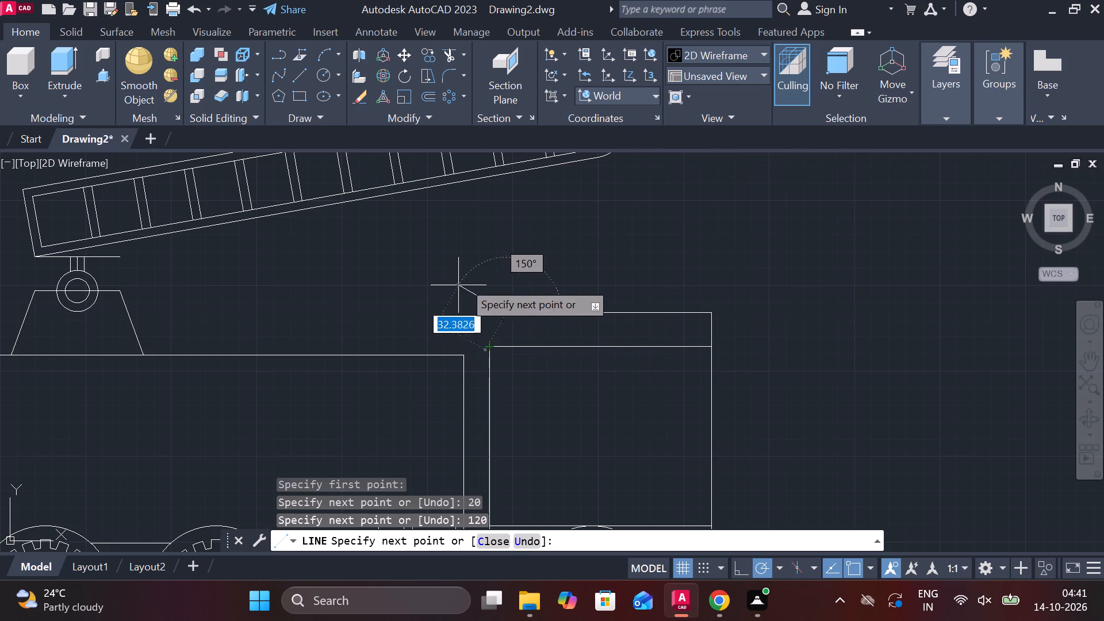
key("ctrl+z")
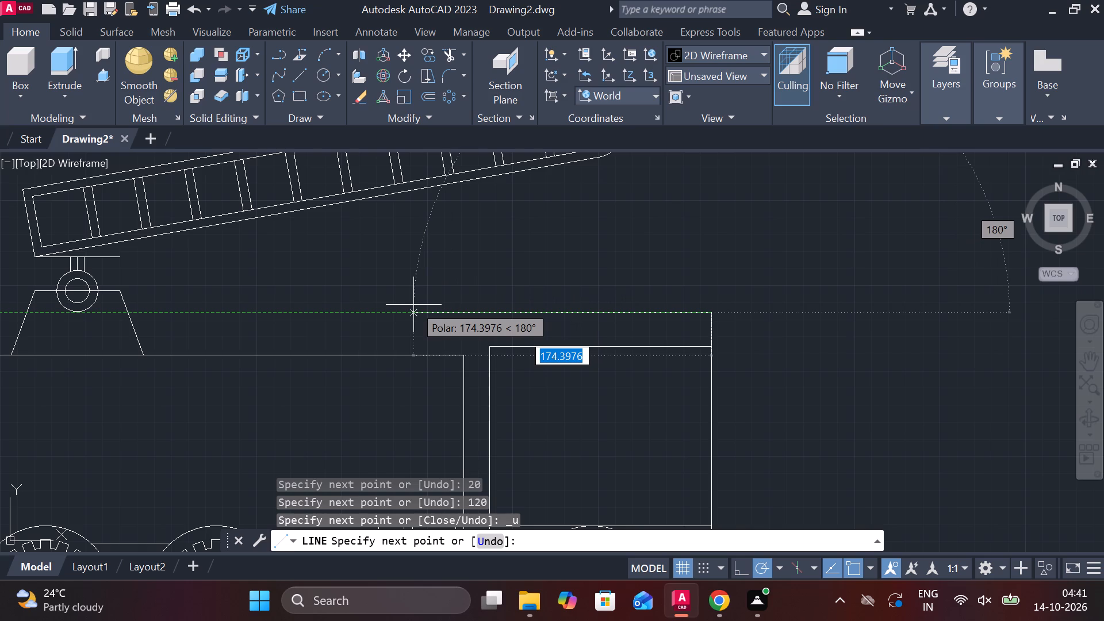
key("1")
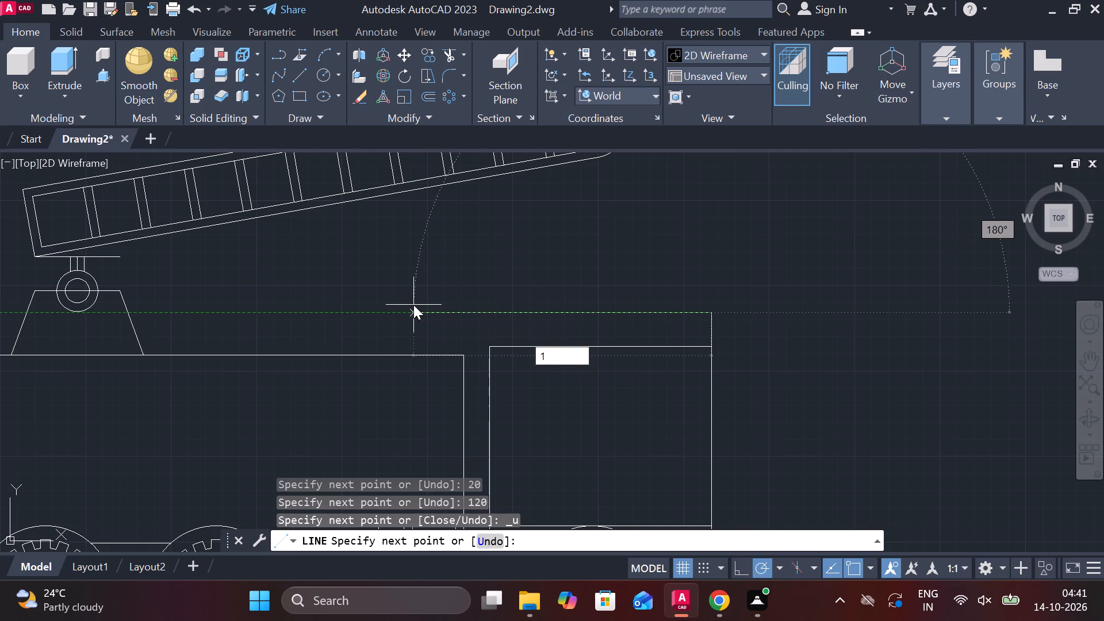
type("30")
key("Return")
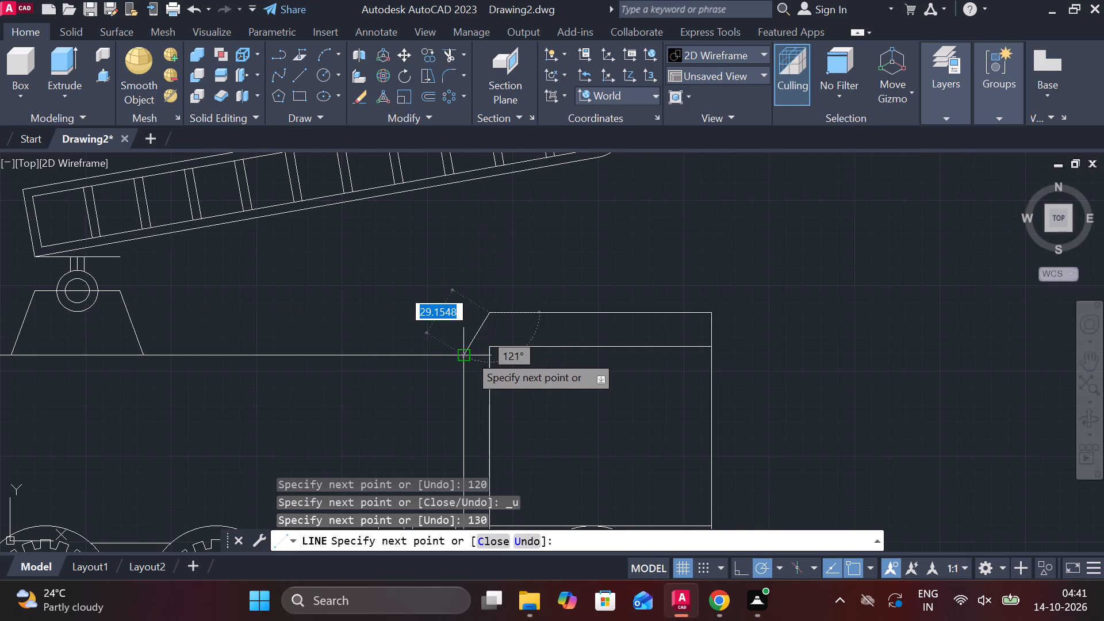
left_click(488, 348)
key("Escape")
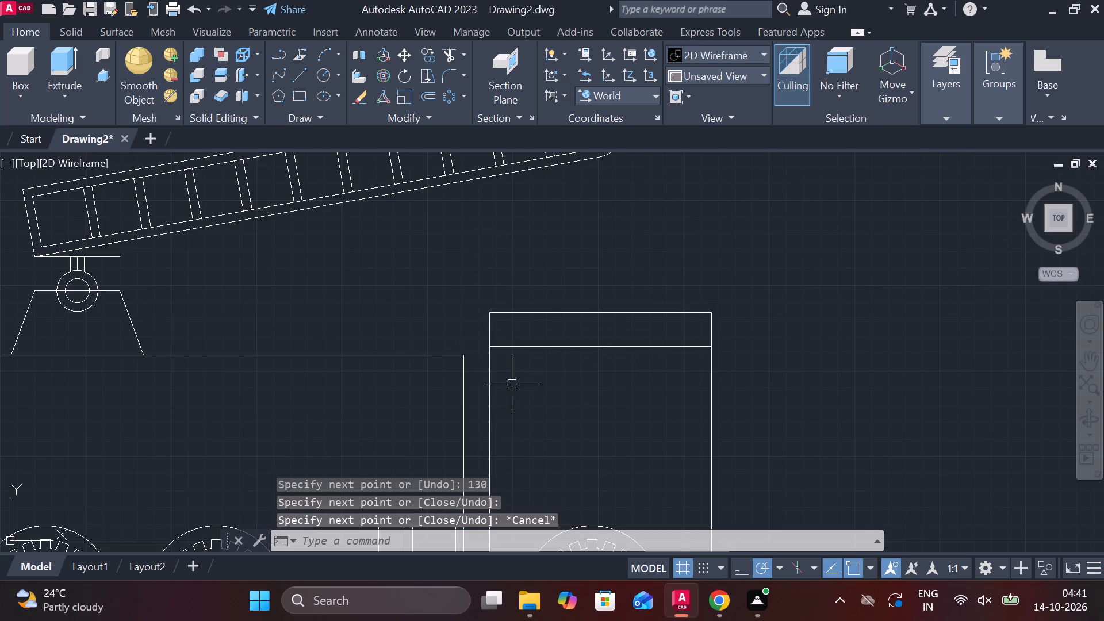
Offset the cab's rear vertical line 10 inward, toward the front of the cab.
scroll(533, 386, "down", 1)
middle_click_drag(559, 396, 624, 364)
scroll(620, 367, "up", 1)
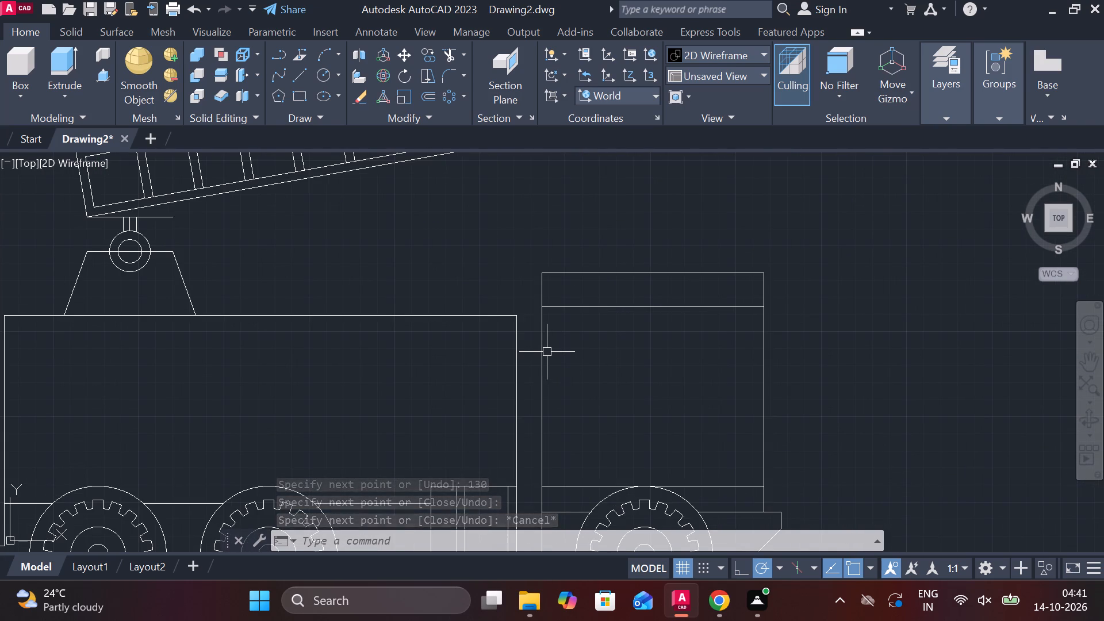
left_click(545, 350)
key("o")
key("Return")
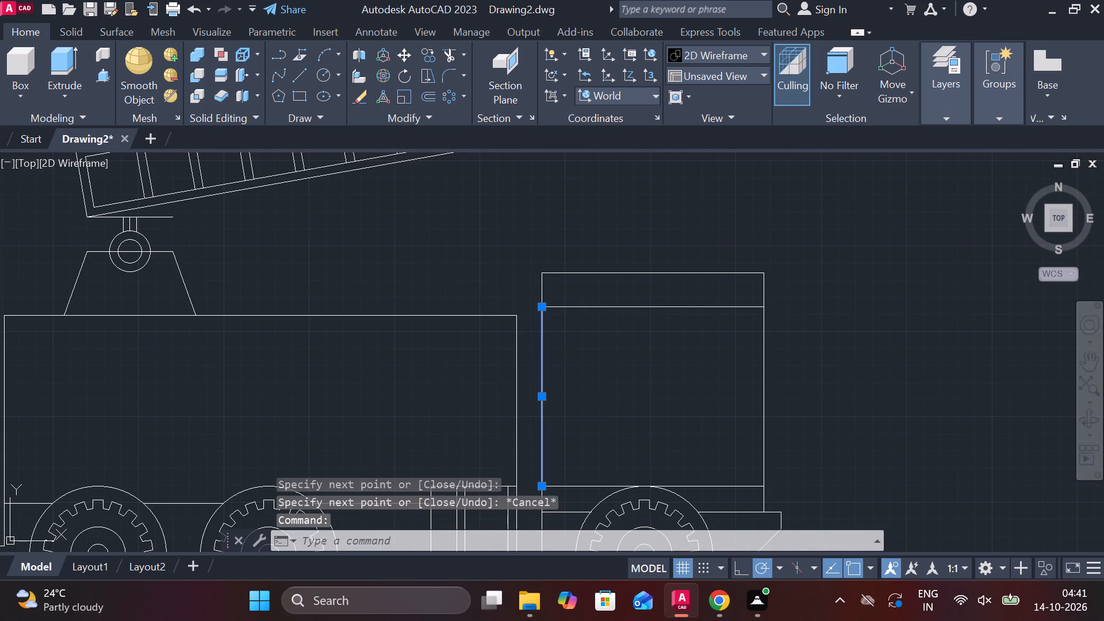
key("Return")
type("10")
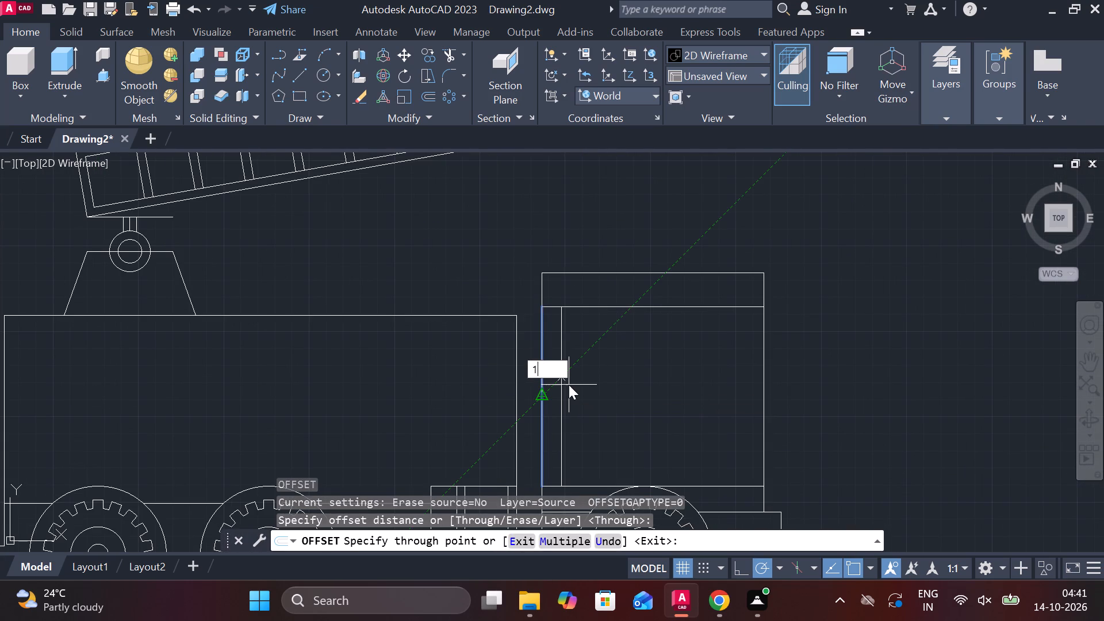
key("Return")
scroll(588, 394, "down", 2)
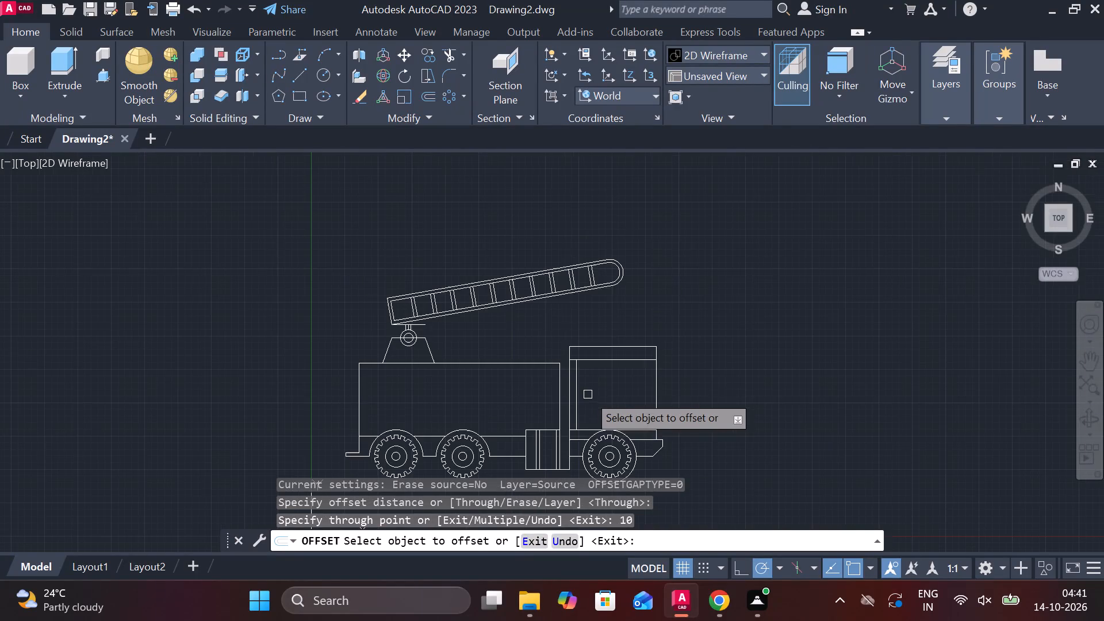
scroll(591, 408, "up", 1)
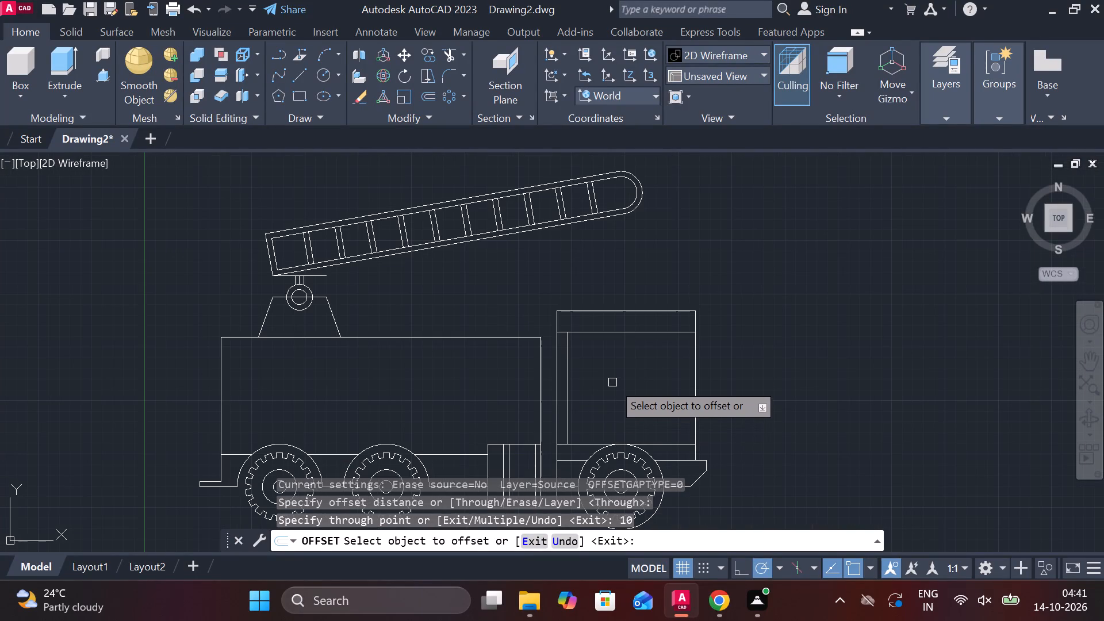
middle_click_drag(615, 375, 600, 427)
scroll(599, 424, "up", 1)
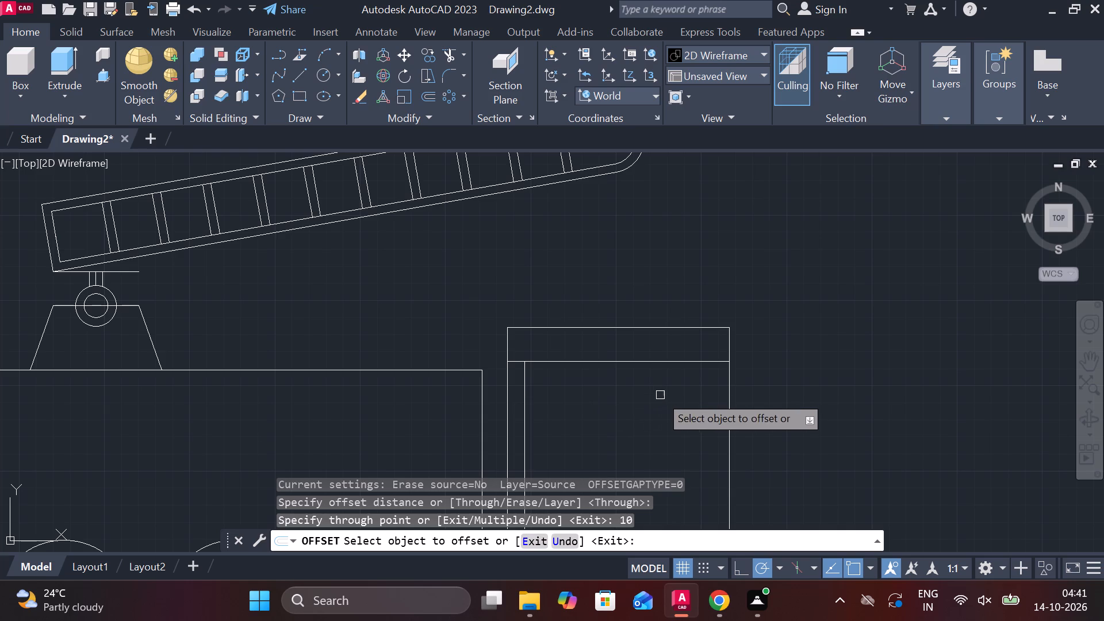
key("Escape")
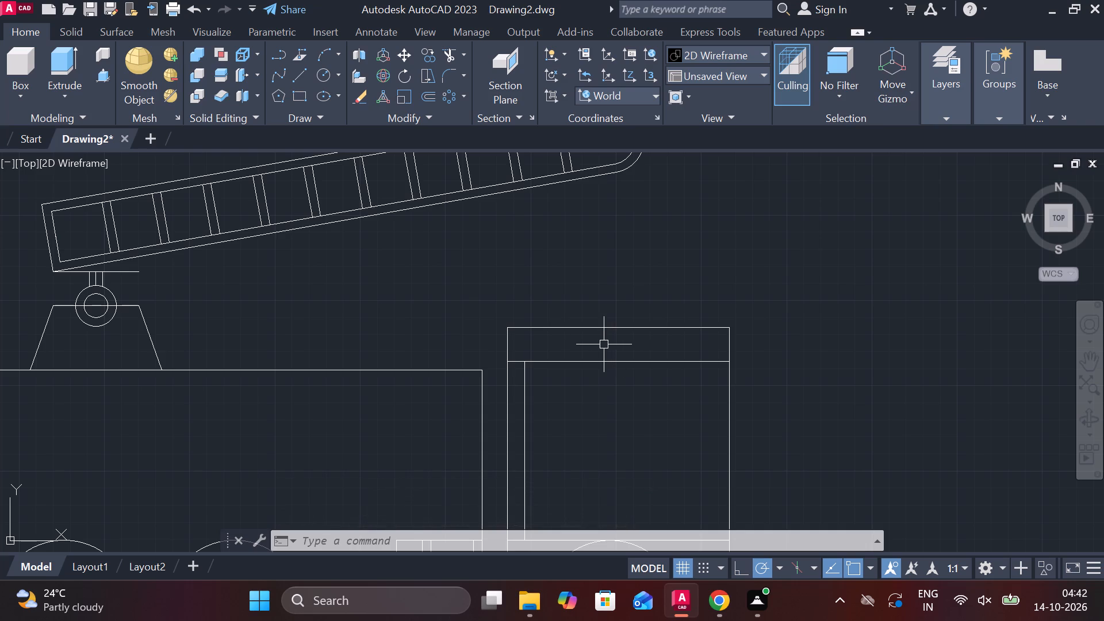
Draw a 15 by 15 box on top of the cab roof band, starting 100 forward of its rear top corner.
key("l")
key("Return")
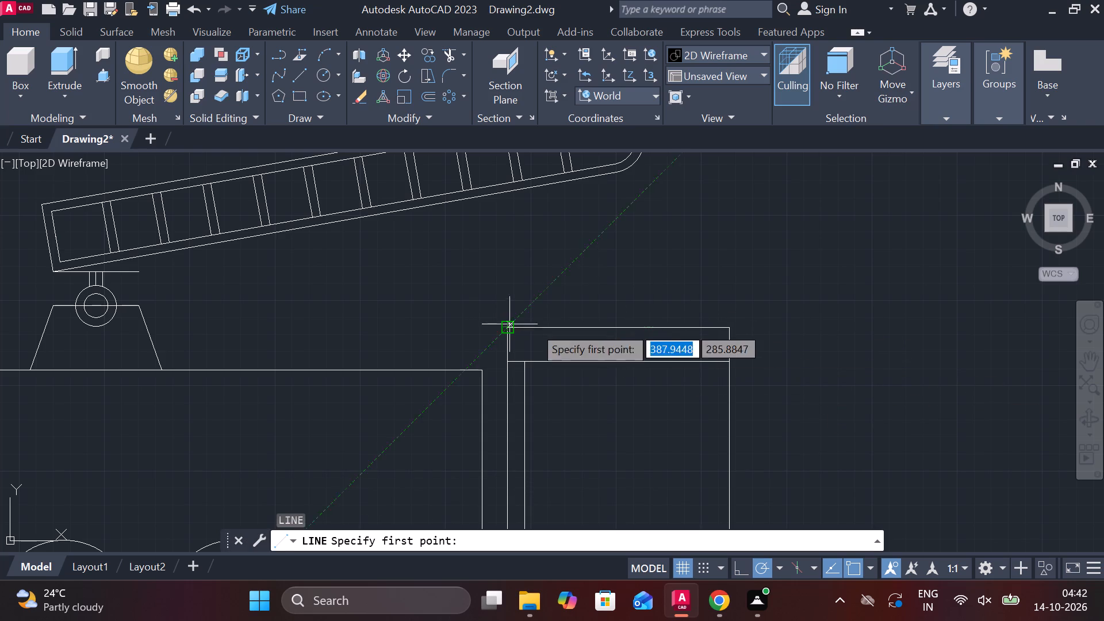
type("100")
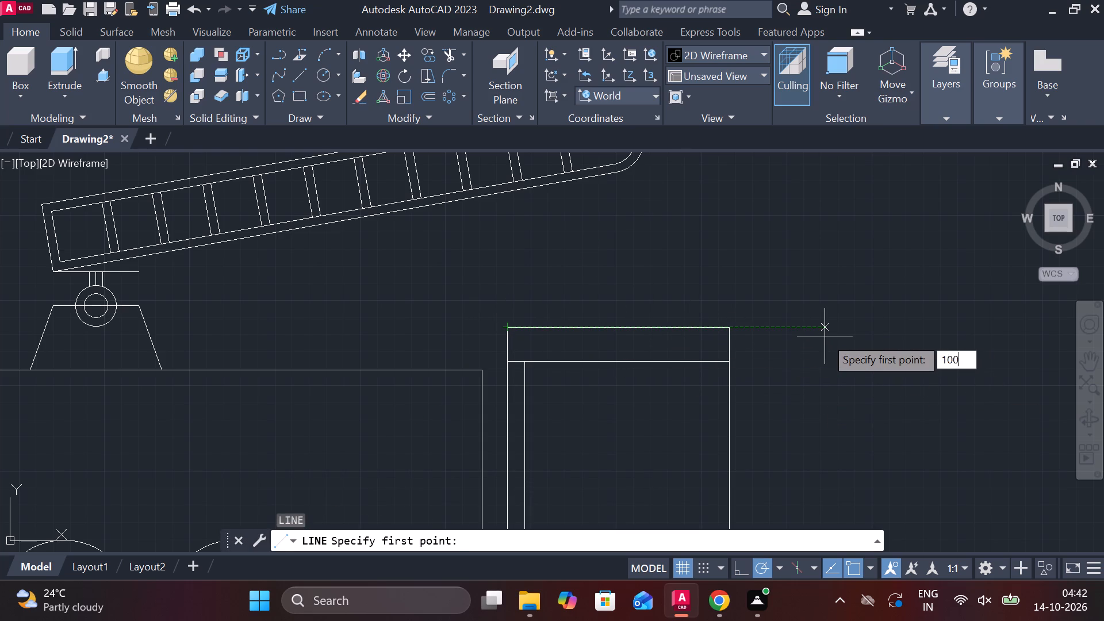
key("Return")
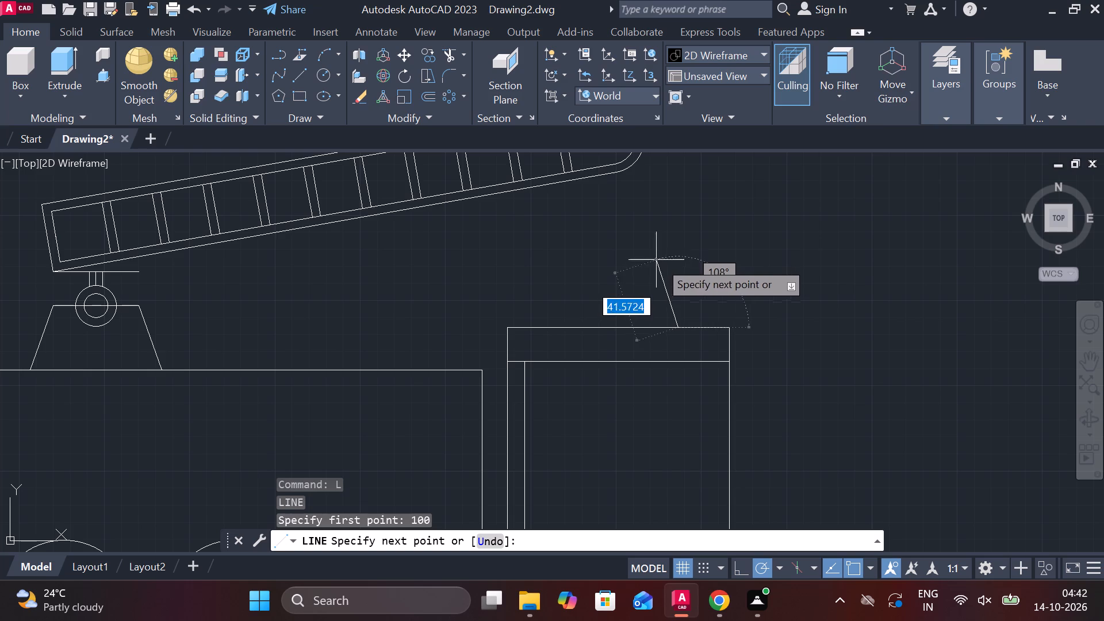
type("15")
key("space")
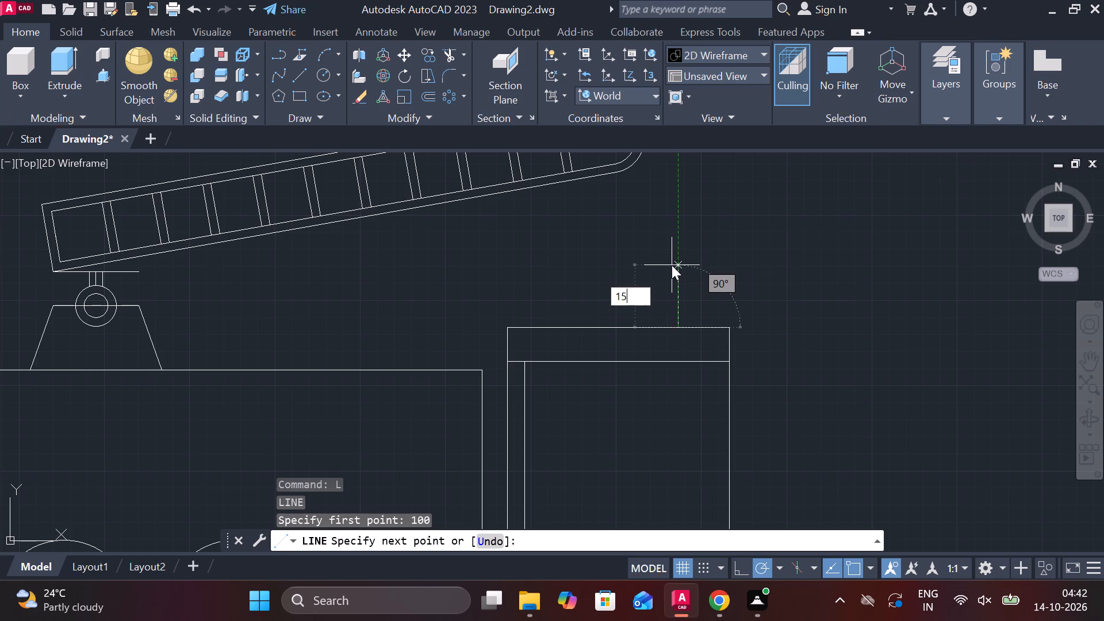
scroll(715, 294, "up", 1)
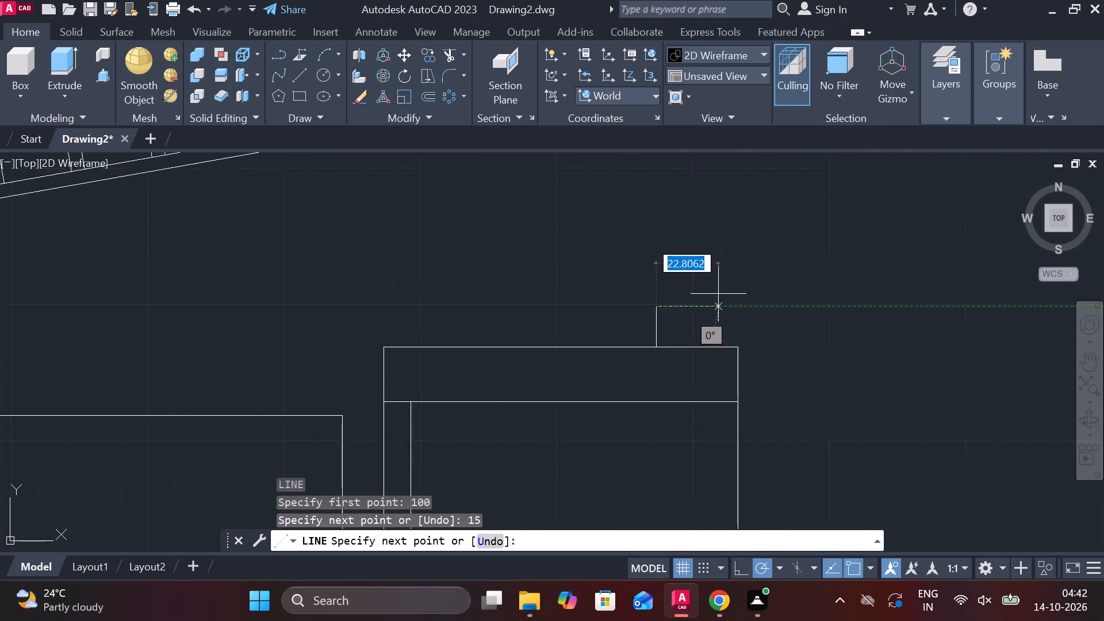
scroll(718, 294, "up", 1)
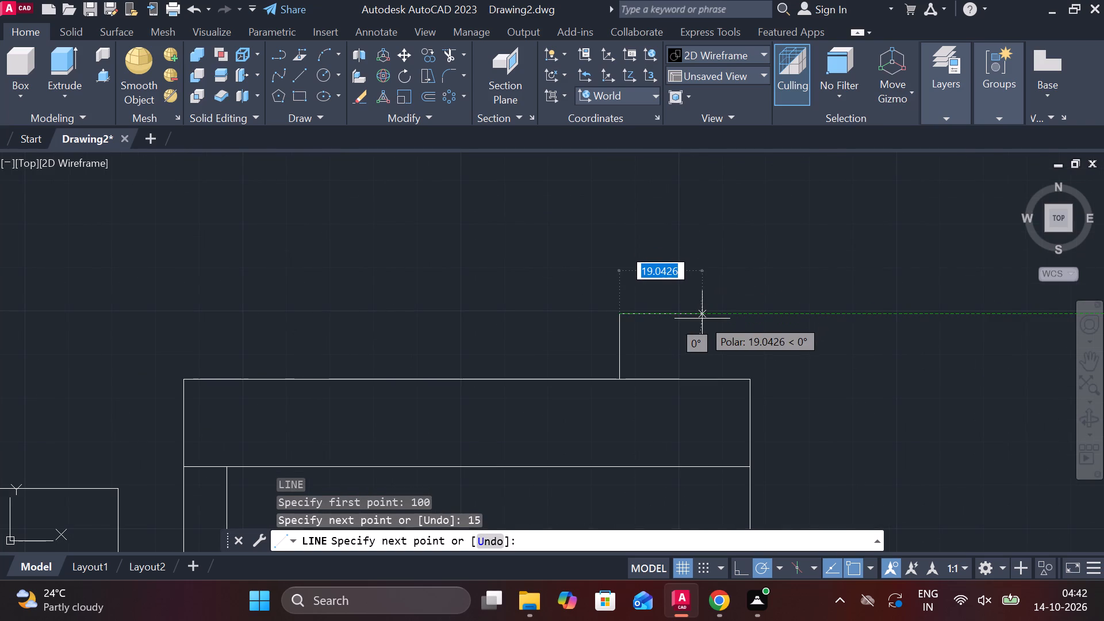
type("15")
key("space")
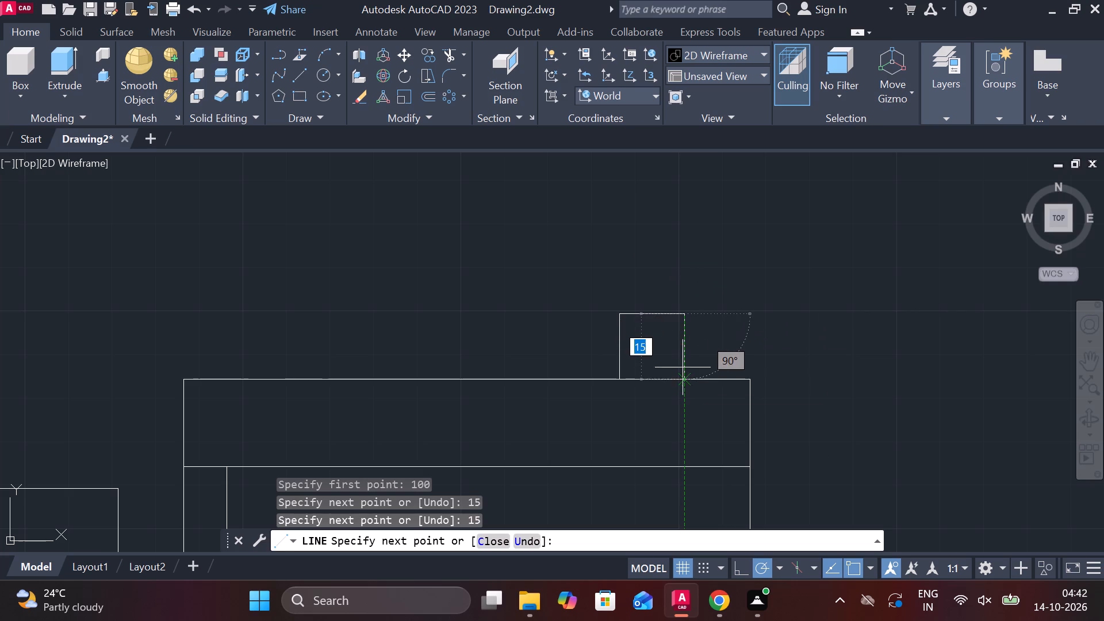
left_click(684, 384)
key("Escape")
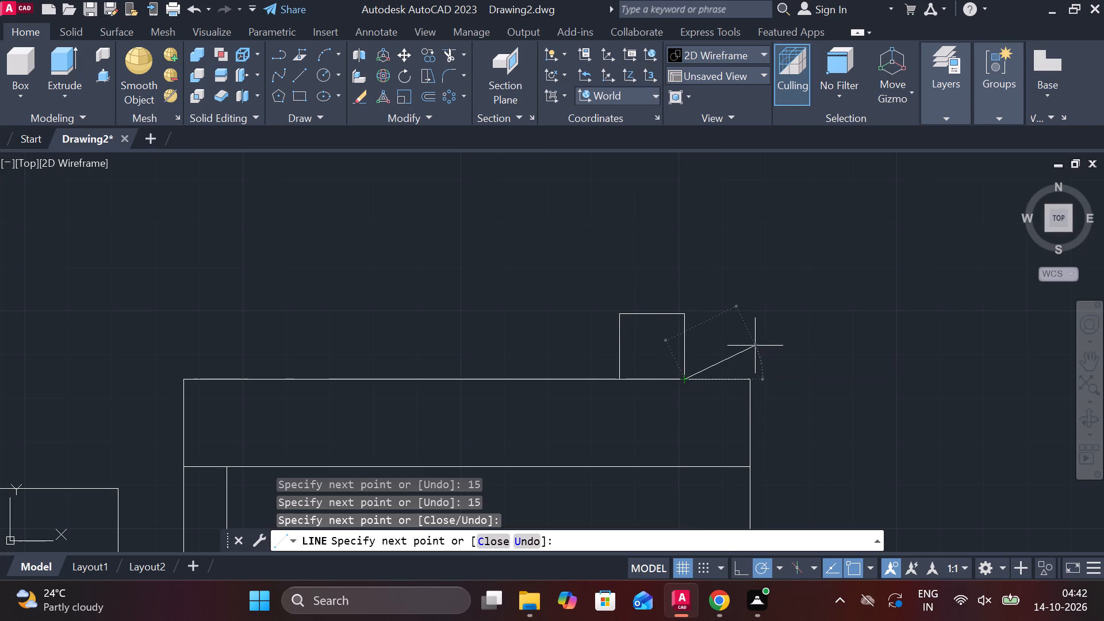
Cap the small roof box with a dome: draw a circle centred on its top edge out to the corner and trim the lower half.
type("c")
key("space")
left_click(654, 318)
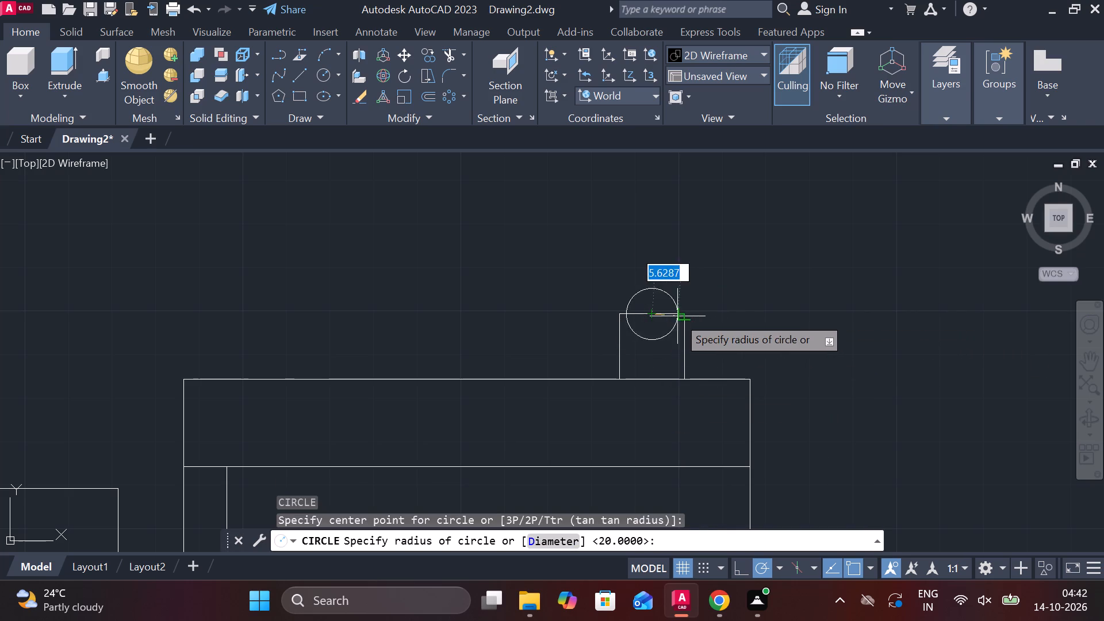
left_click(684, 316)
key("Escape")
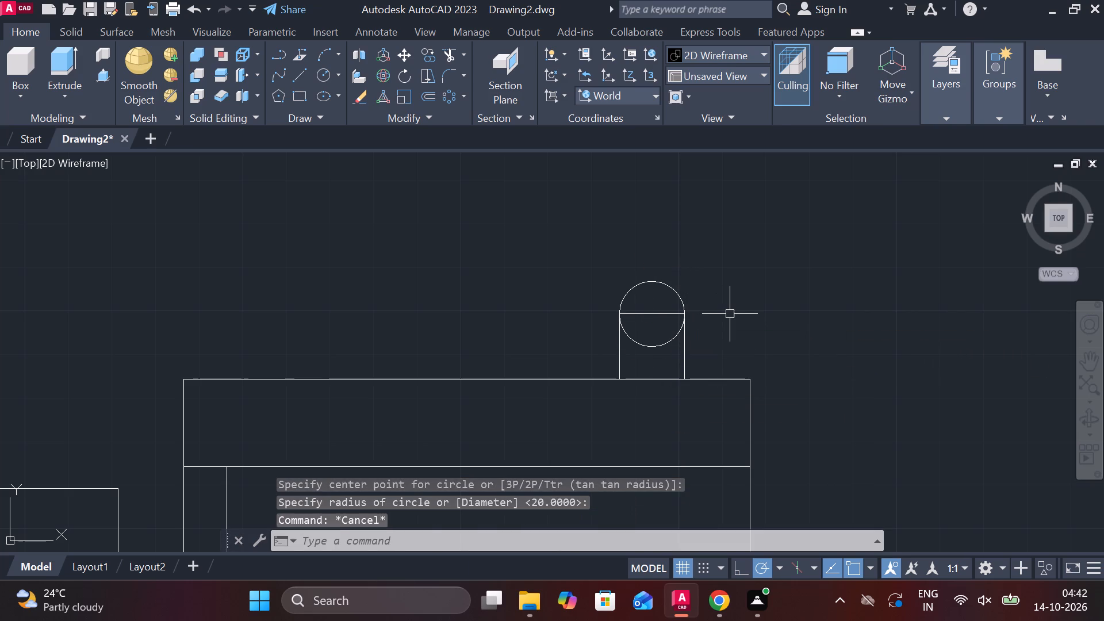
type("tr")
key("space")
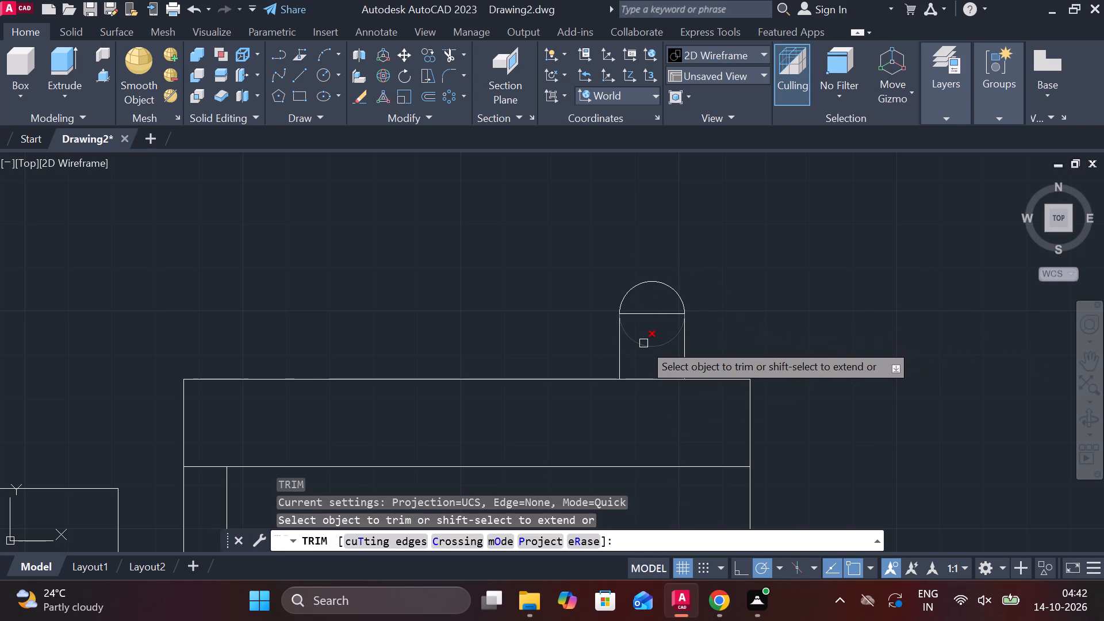
left_click(643, 343)
scroll(770, 340, "down", 2)
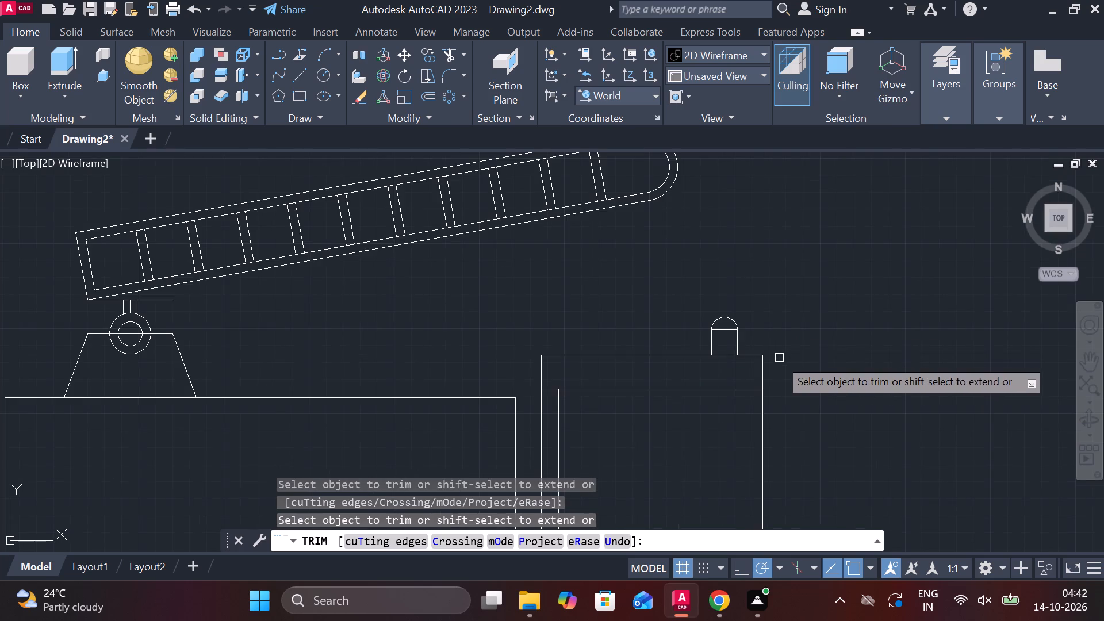
scroll(790, 394, "down", 2)
middle_click_drag(796, 402, 757, 316)
scroll(737, 340, "up", 2)
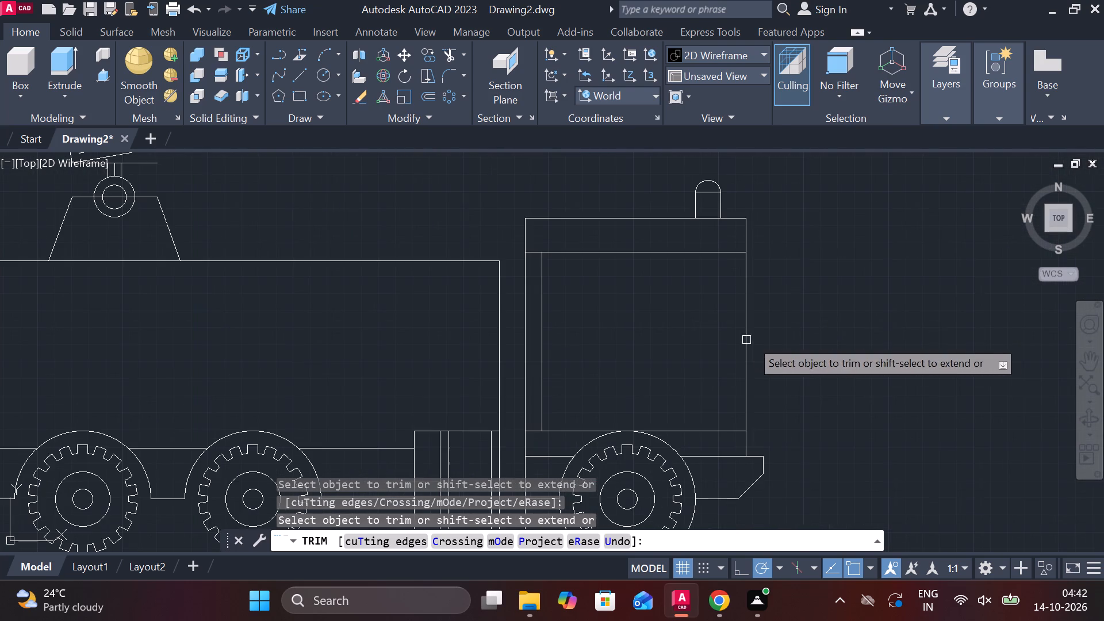
key("Escape")
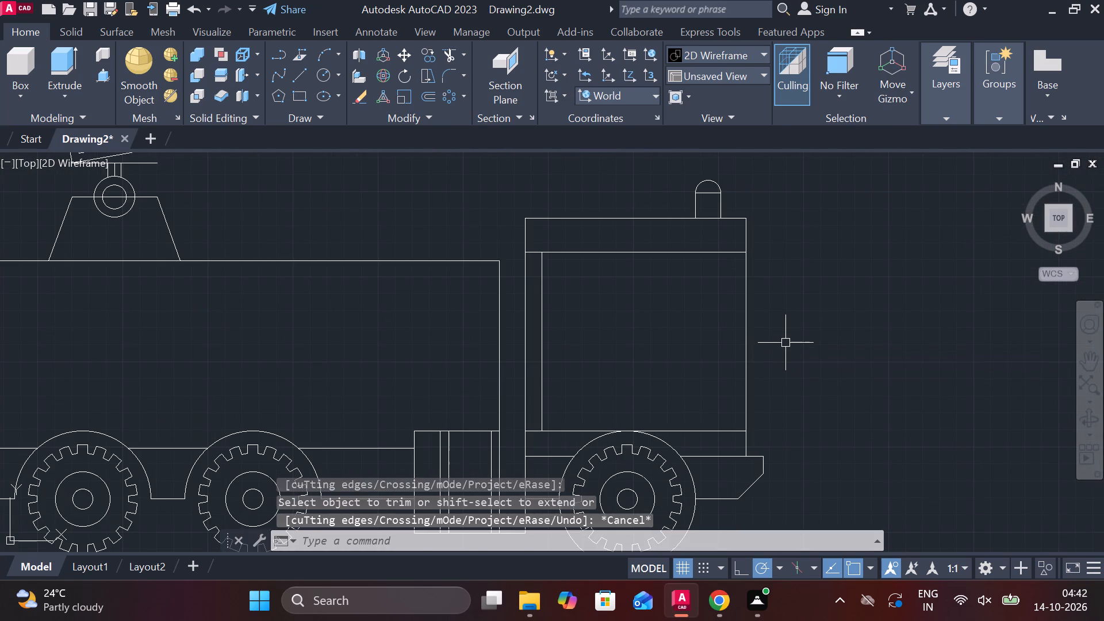
Offset the cab's lower horizontal line 35 upward and its front vertical line 15 inward.
left_click(699, 430)
key("o")
key("Return")
key("Return")
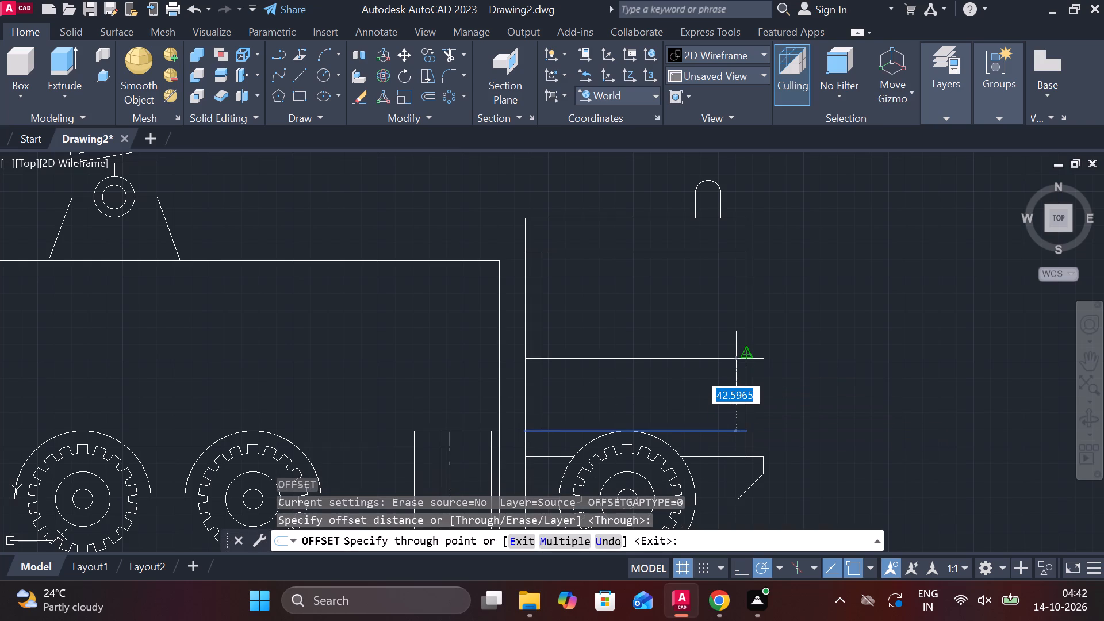
type("35")
key("space")
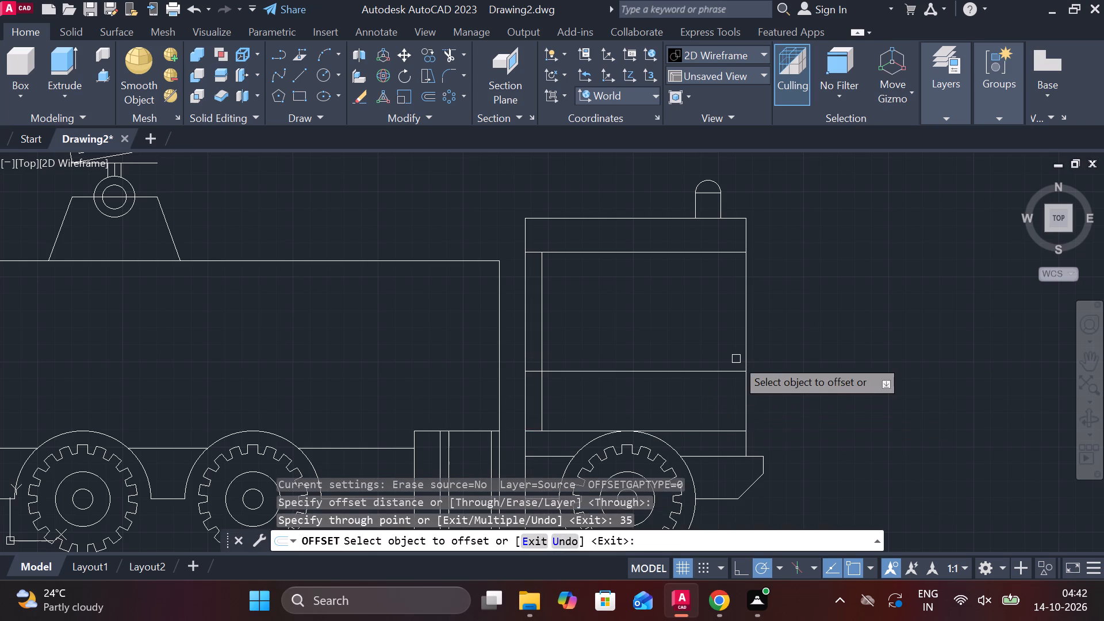
left_click(746, 350)
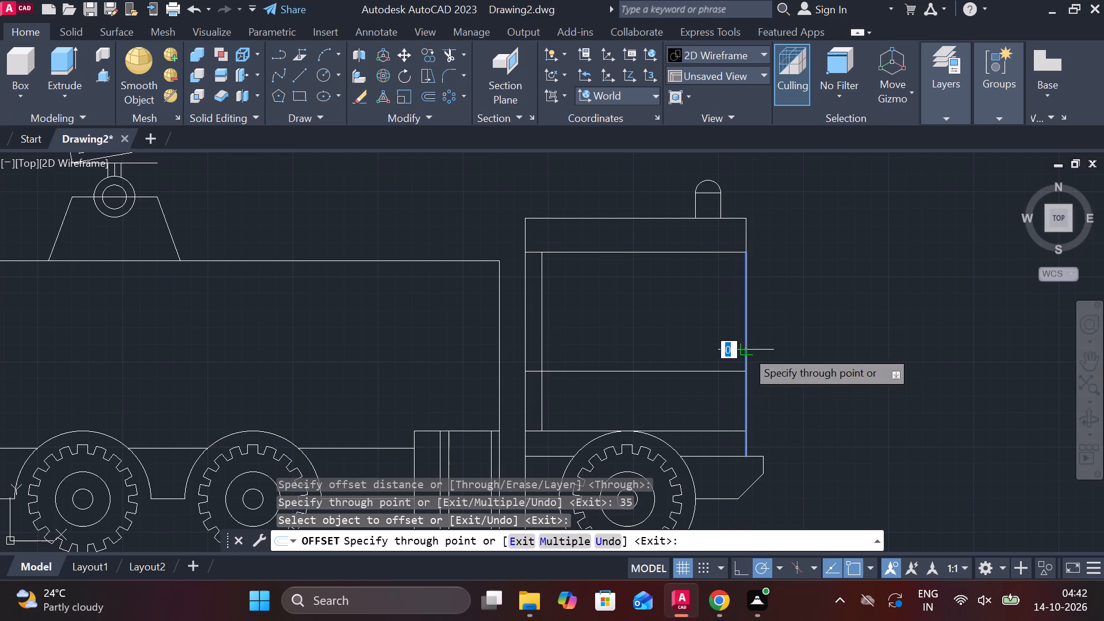
type("15")
key("space")
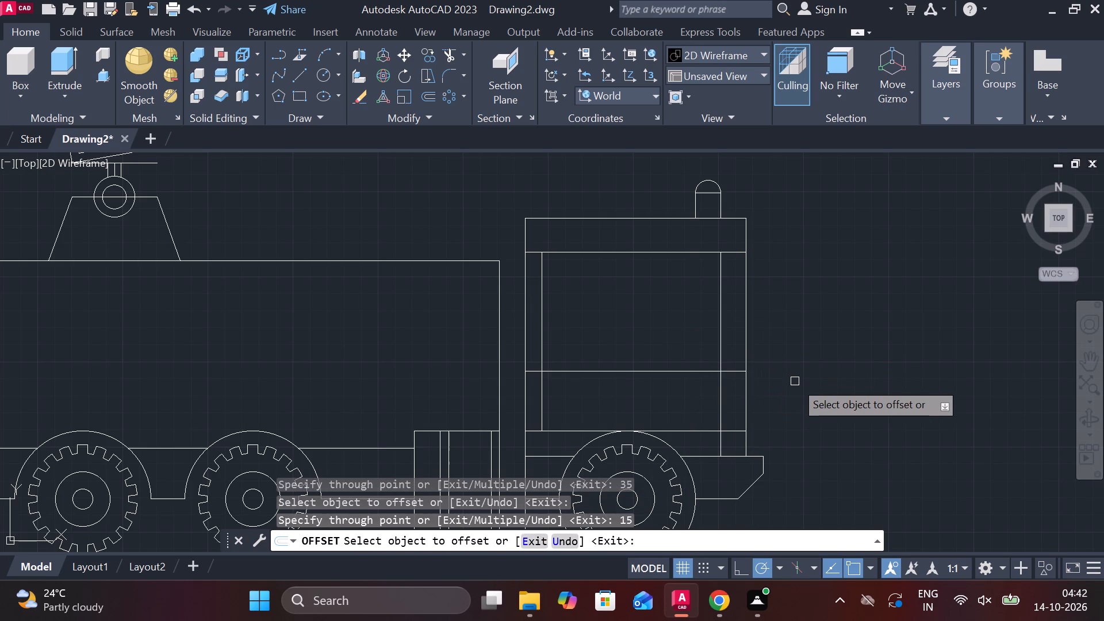
key("Escape")
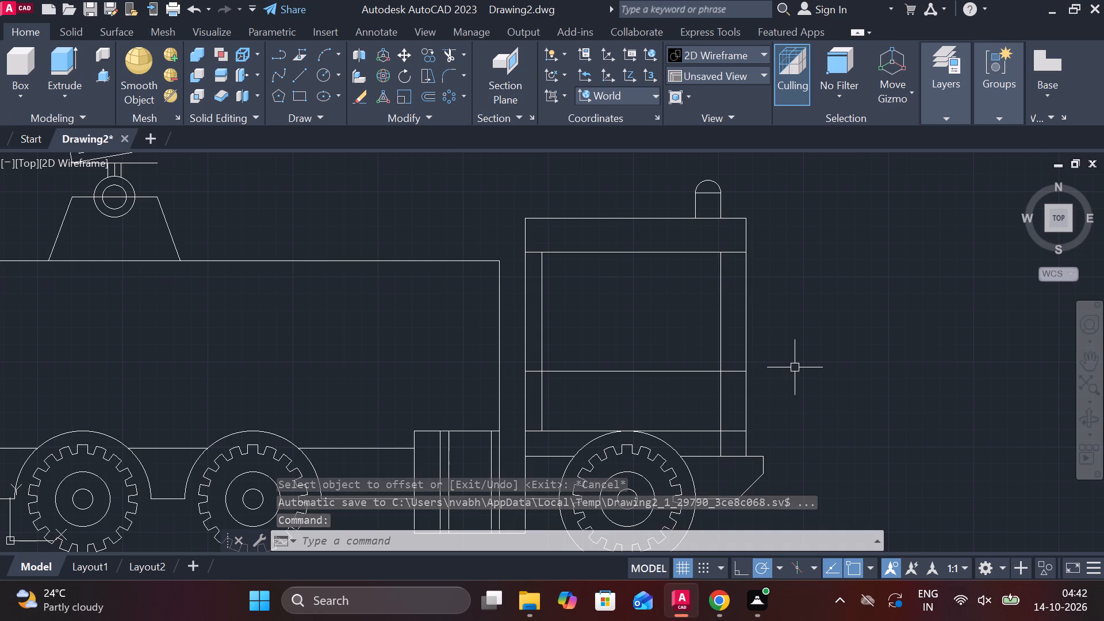
Draw a 30 line rearward along the cab's middle horizontal, starting at its intersection with the inner front vertical.
key("l")
key("Return")
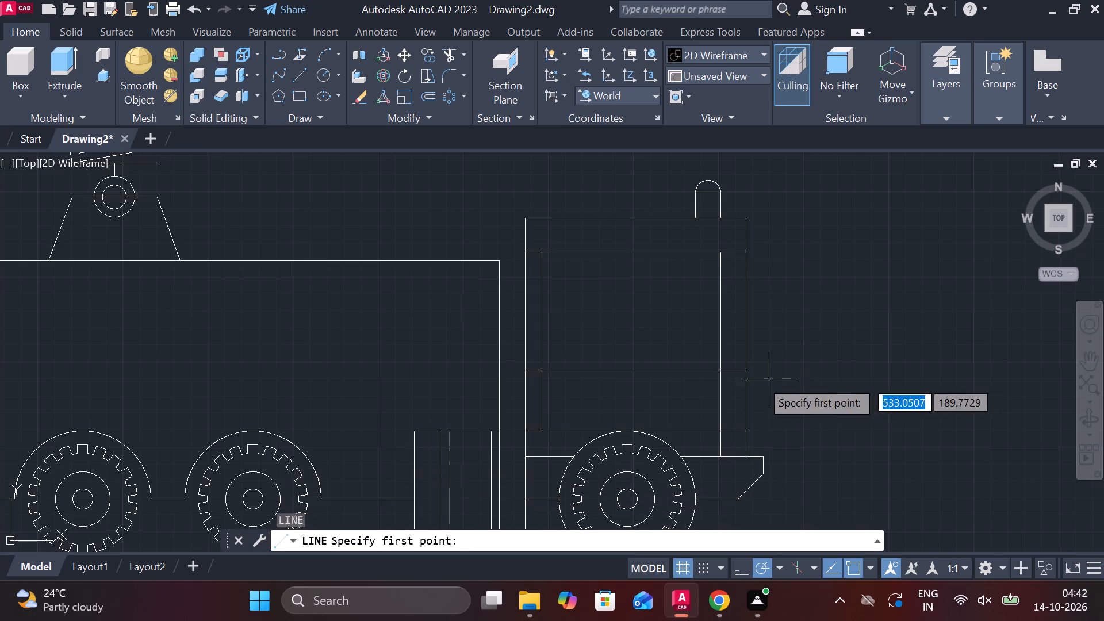
left_click(718, 373)
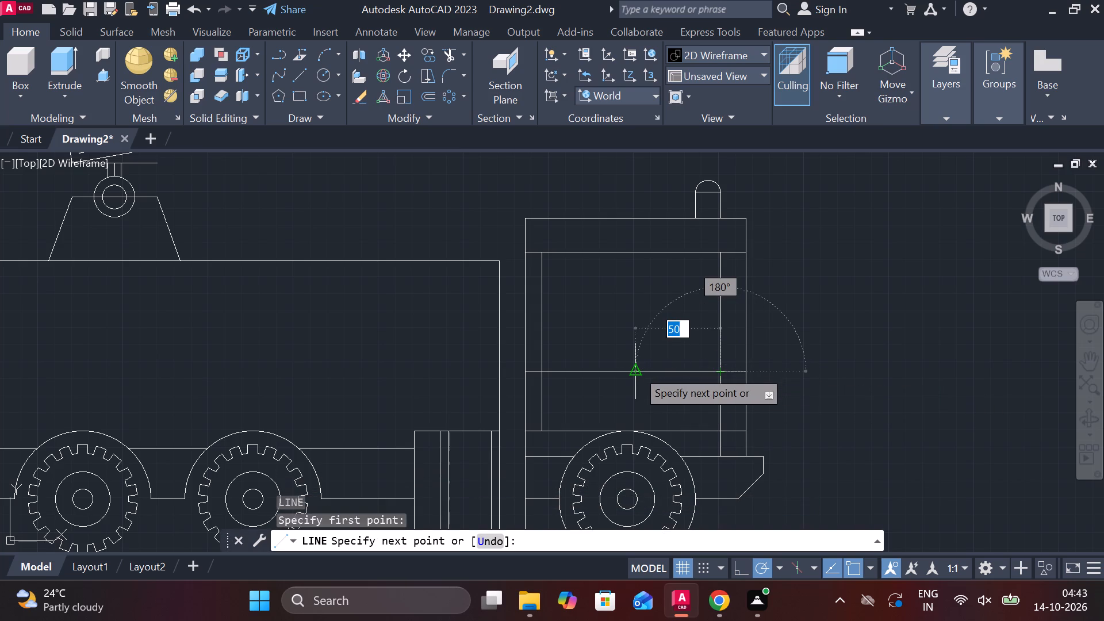
type("30")
key("Return")
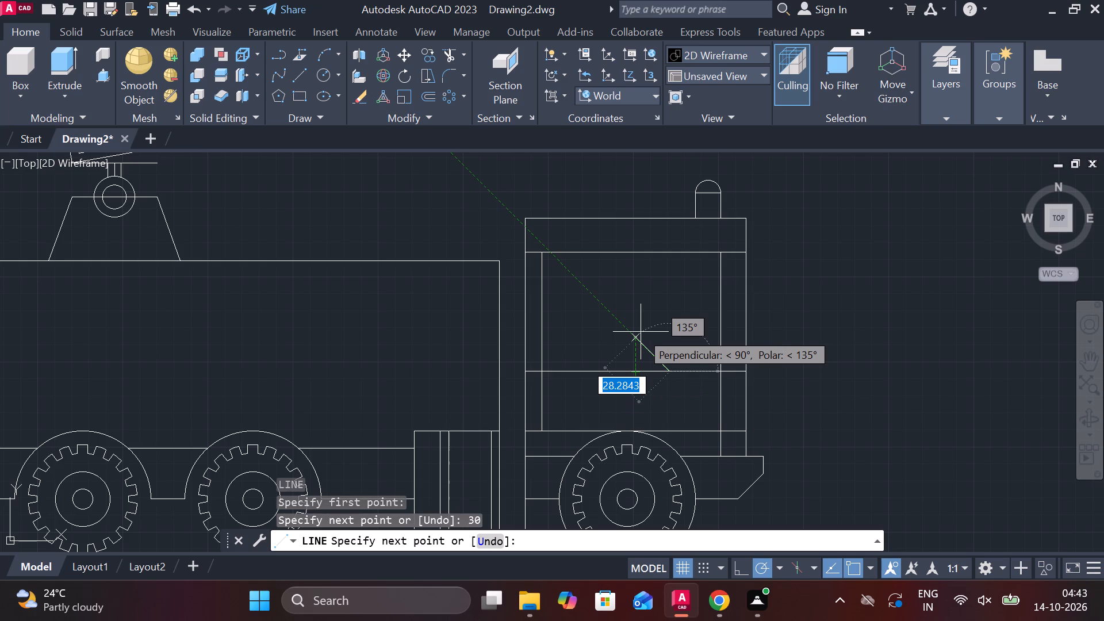
key("Escape")
Draw a separate 30 vertical line downward in the empty space ahead of the cab.
middle_click_drag(810, 363, 785, 363)
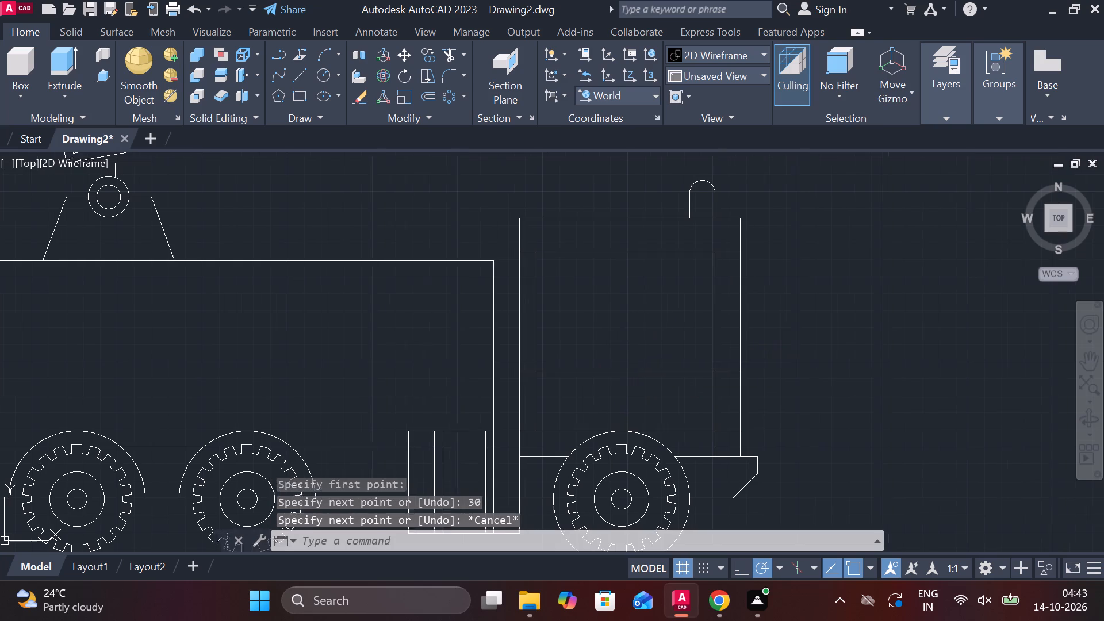
middle_click_drag(785, 363, 567, 354)
key("l")
key("Return")
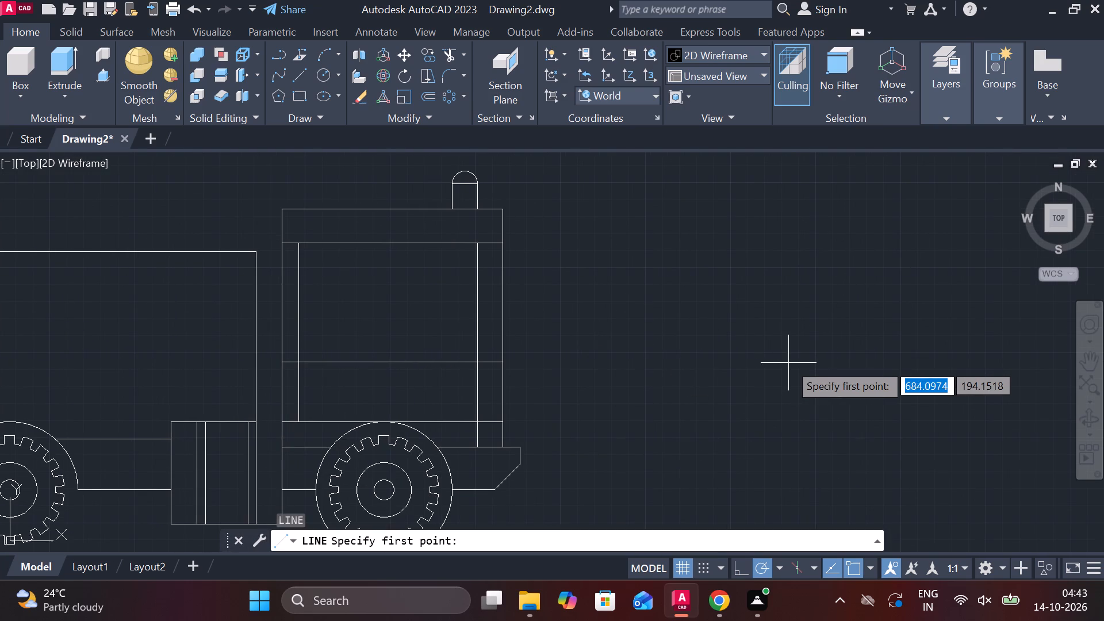
double_click(665, 254)
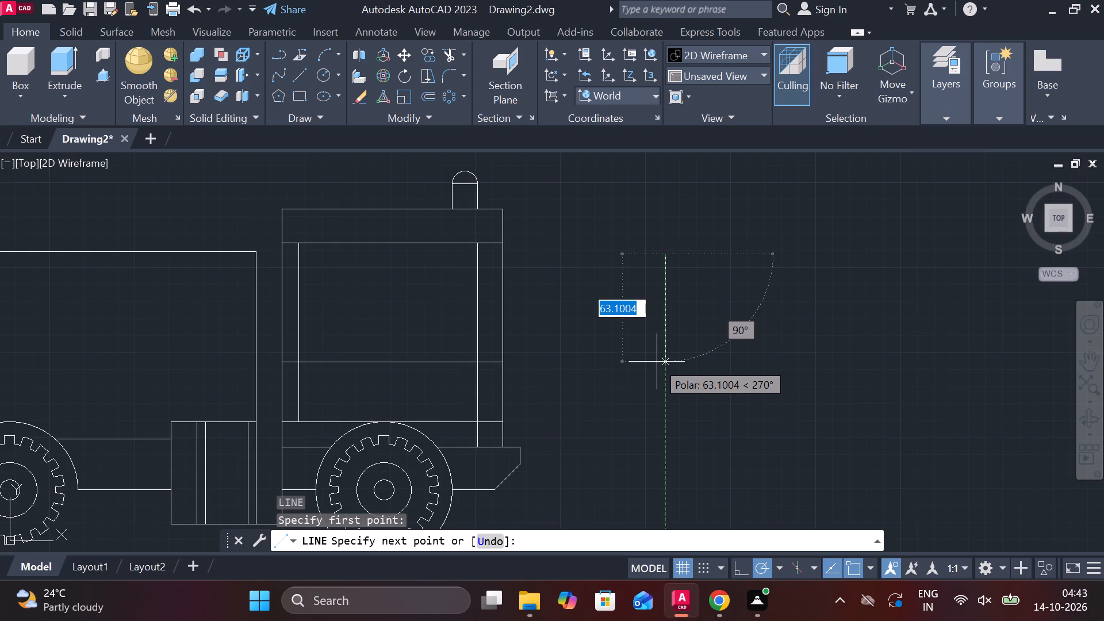
type("30")
key("Return")
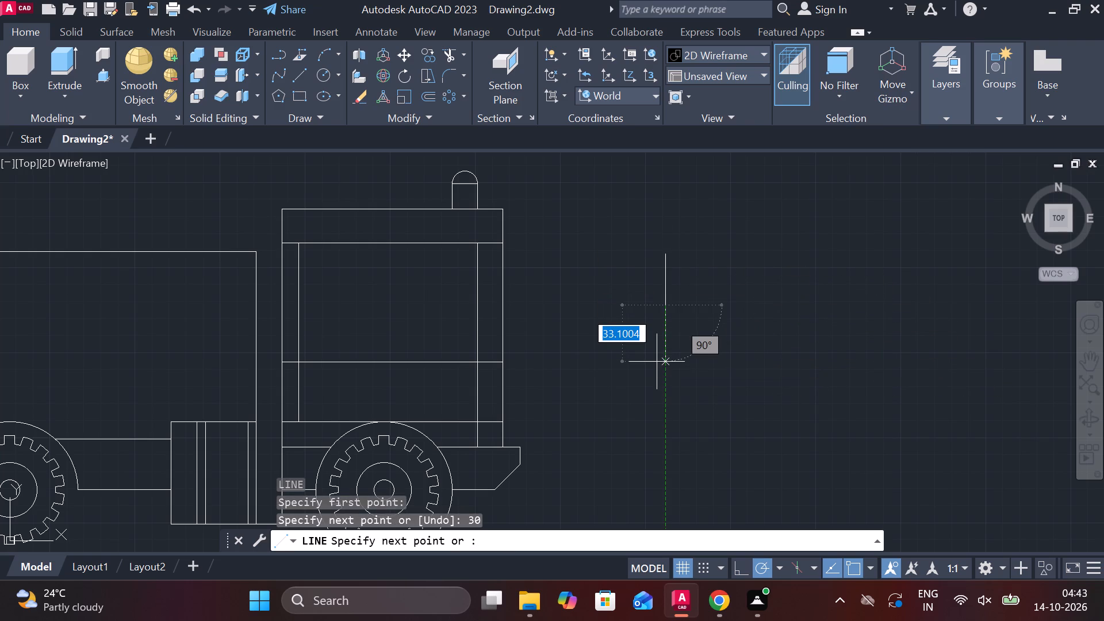
key("Escape")
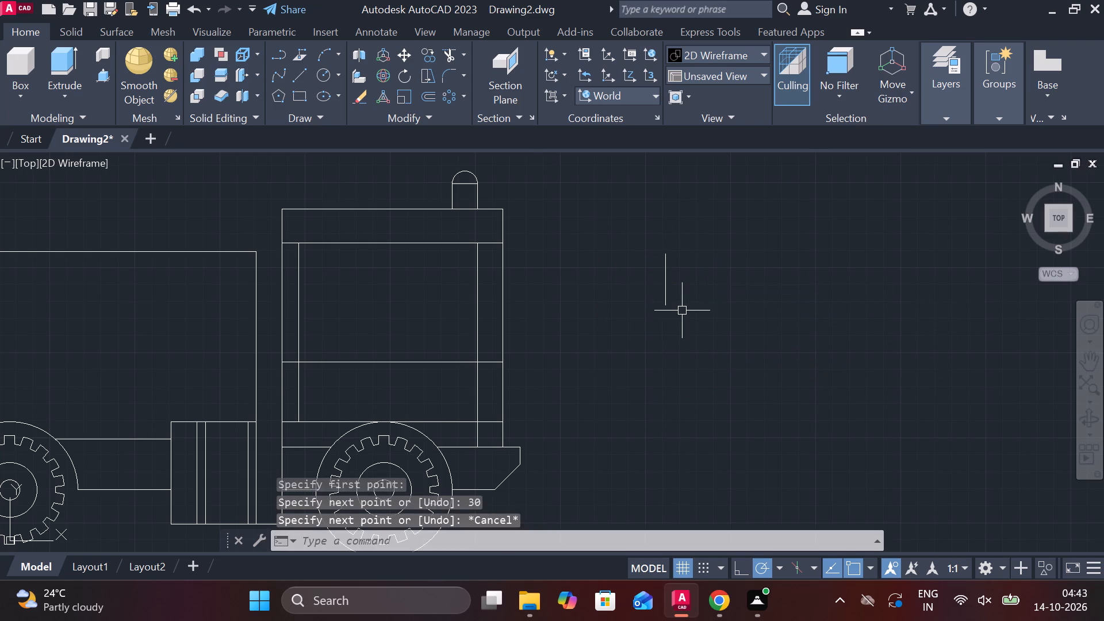
Complete a five-sided outline from the vertical's top: 65 forward, 55 downward at 70°, 30 back, and a sloping line to the vertical's bottom end.
key("space")
double_click(670, 254)
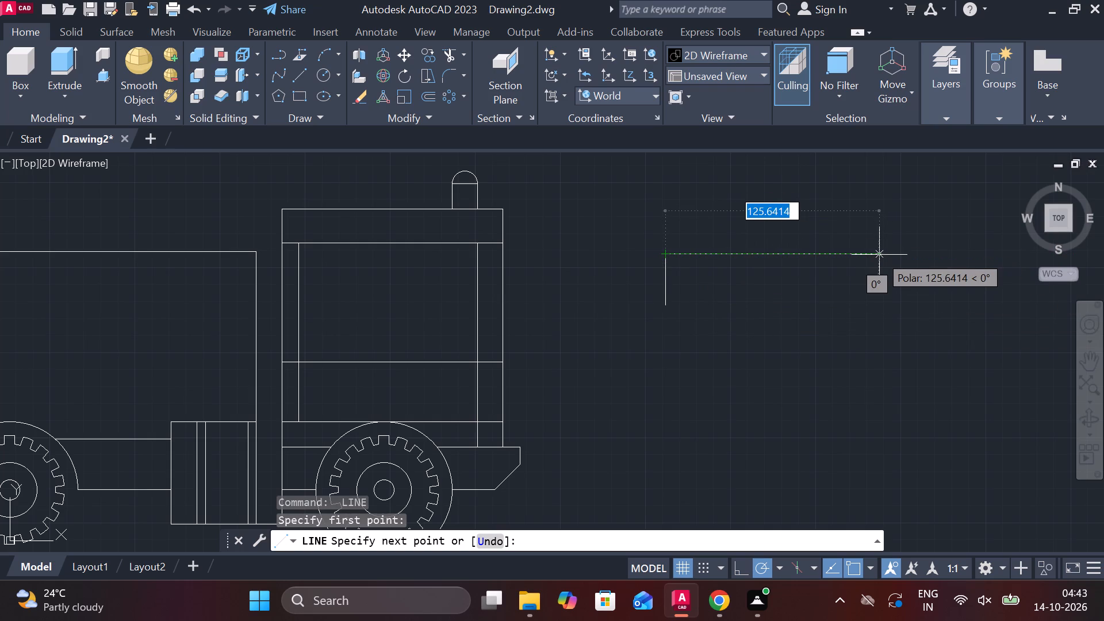
type("65")
key("space")
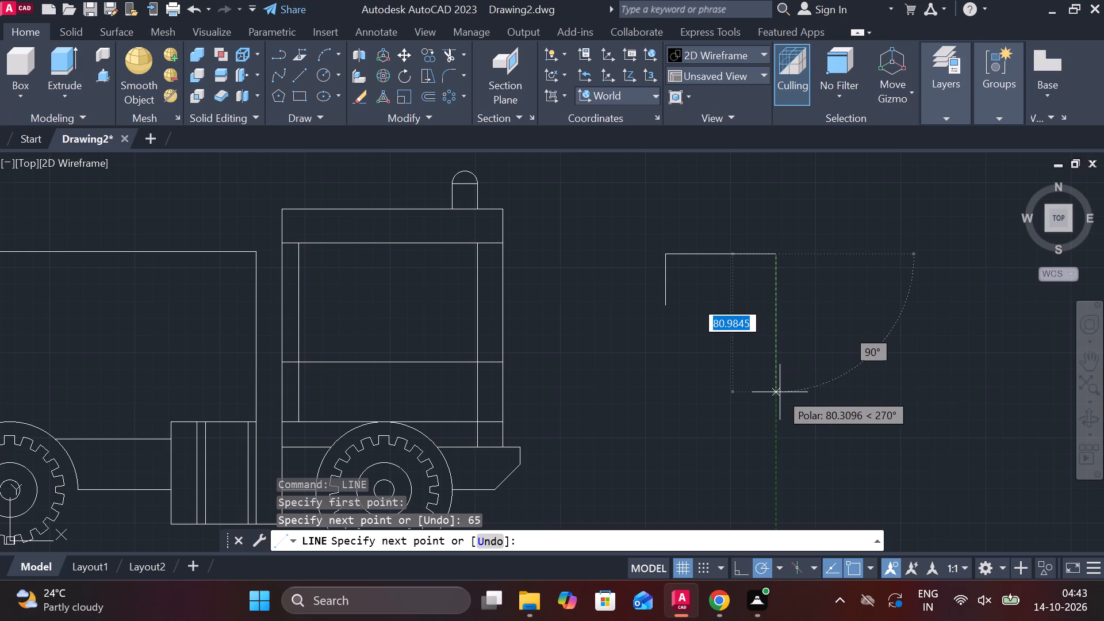
type("55")
key("Tab")
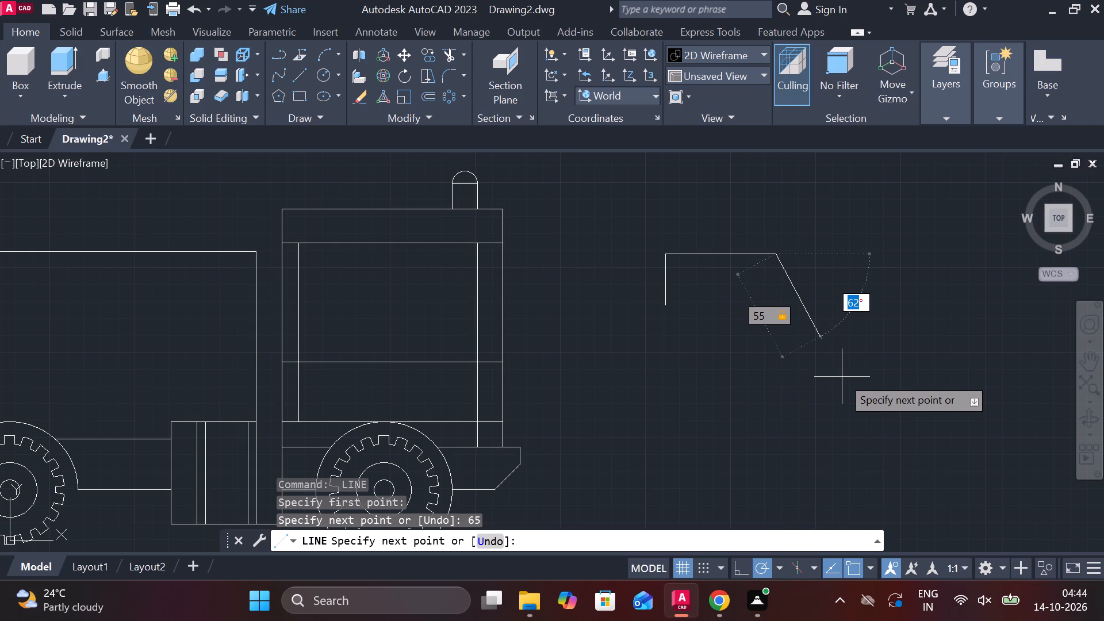
type("70")
key("Return")
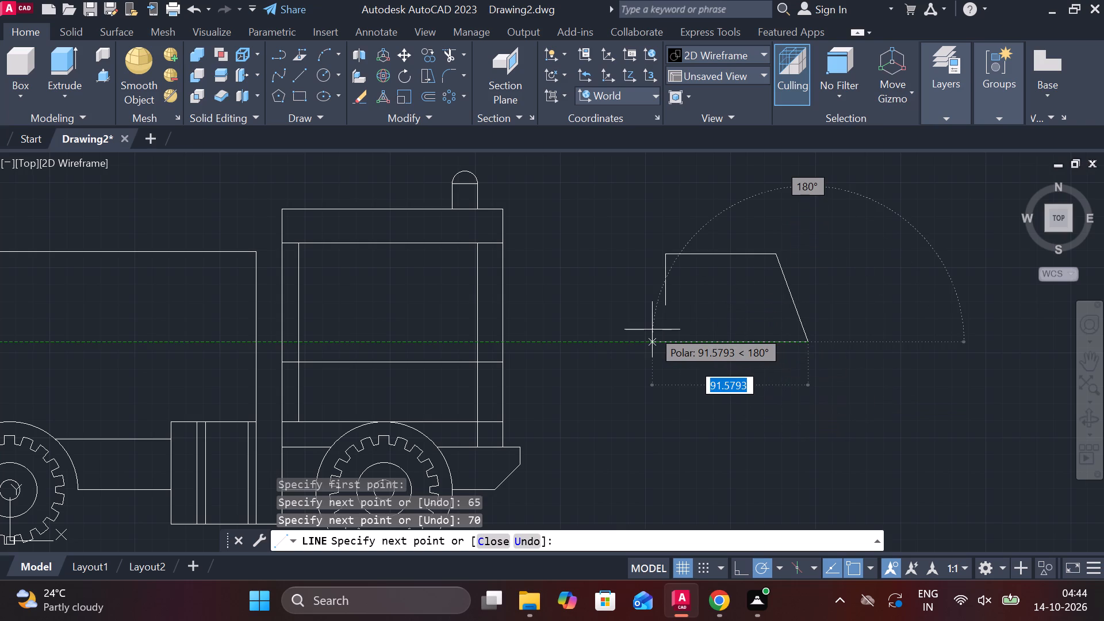
type("30")
key("Return")
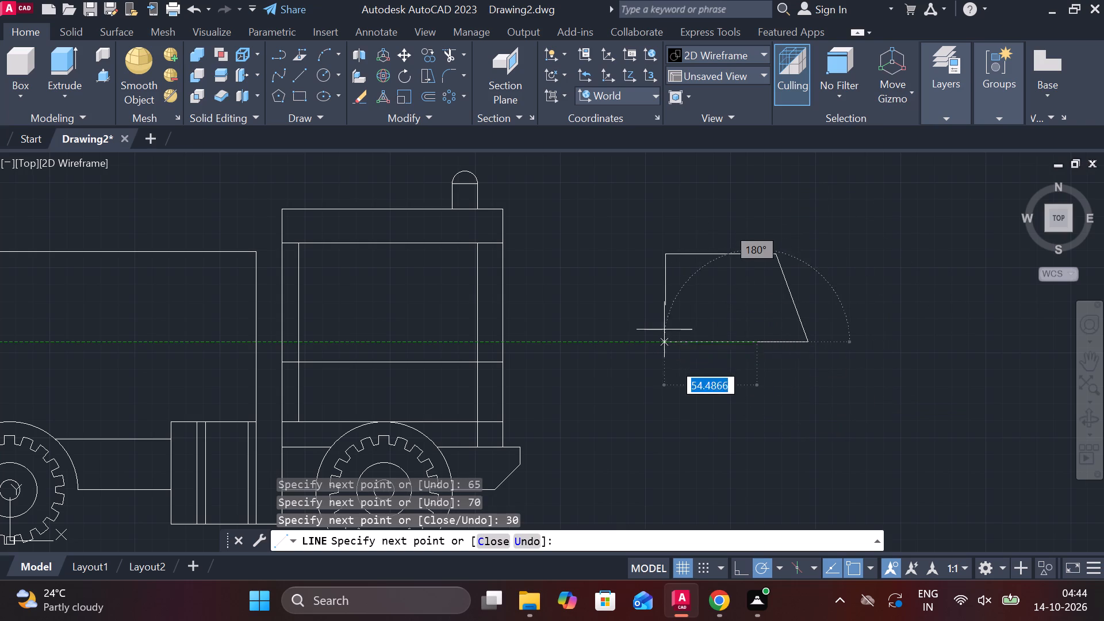
scroll(672, 320, "up", 1)
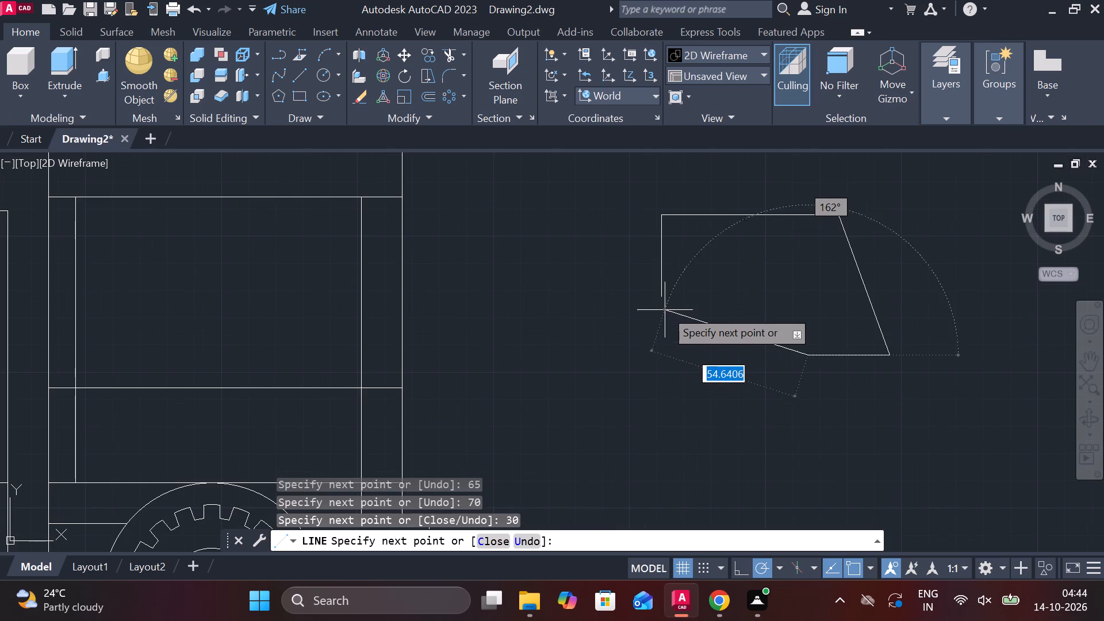
left_click(656, 298)
key("Escape")
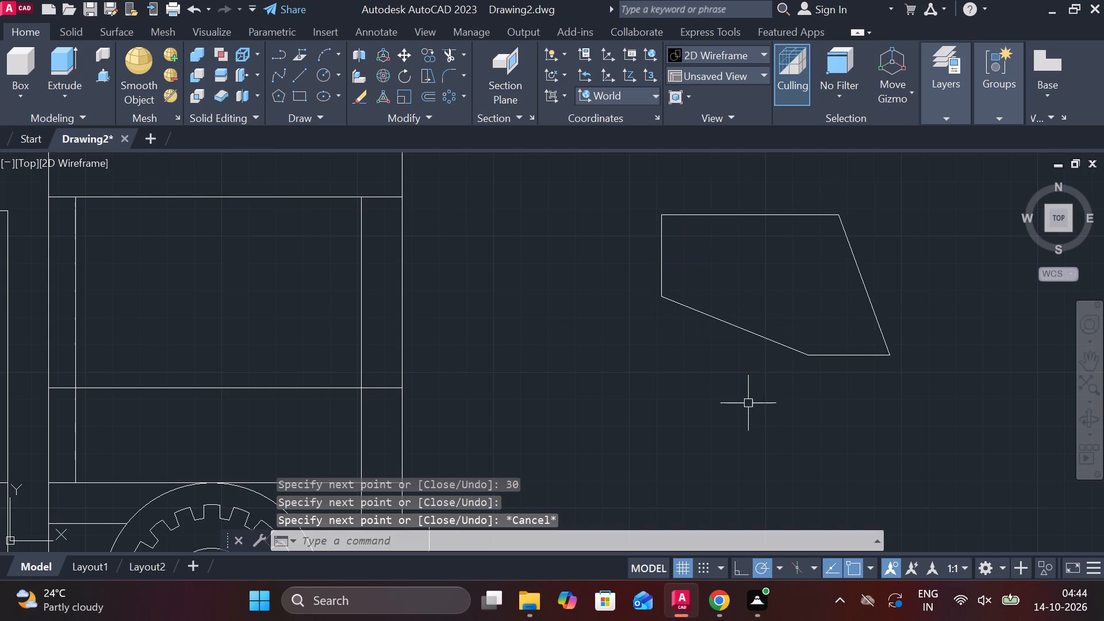
middle_click_drag(747, 363, 670, 416)
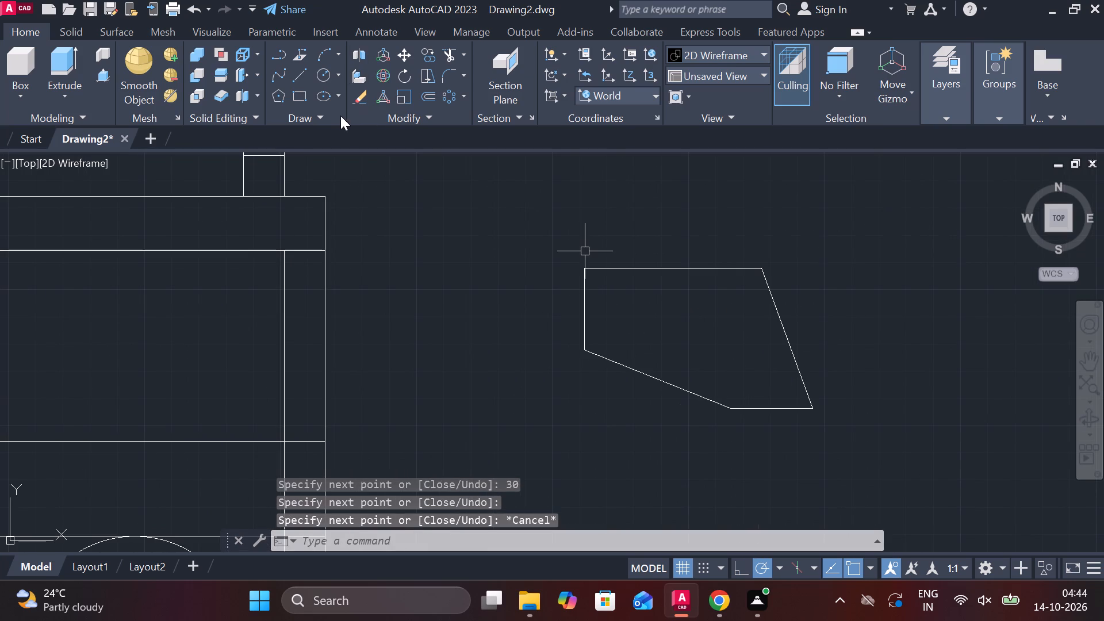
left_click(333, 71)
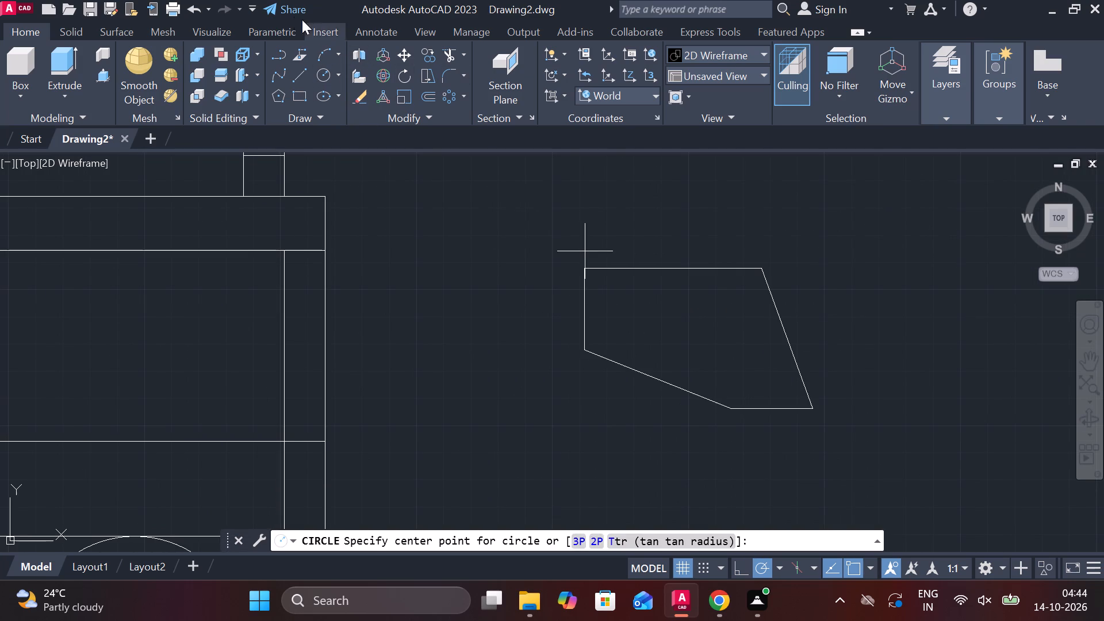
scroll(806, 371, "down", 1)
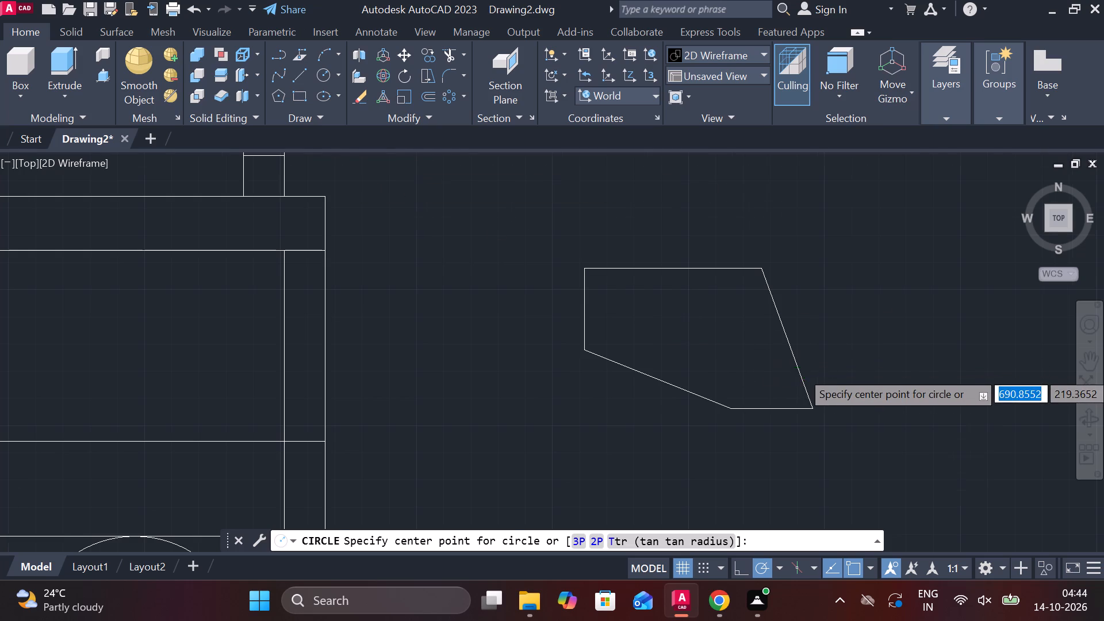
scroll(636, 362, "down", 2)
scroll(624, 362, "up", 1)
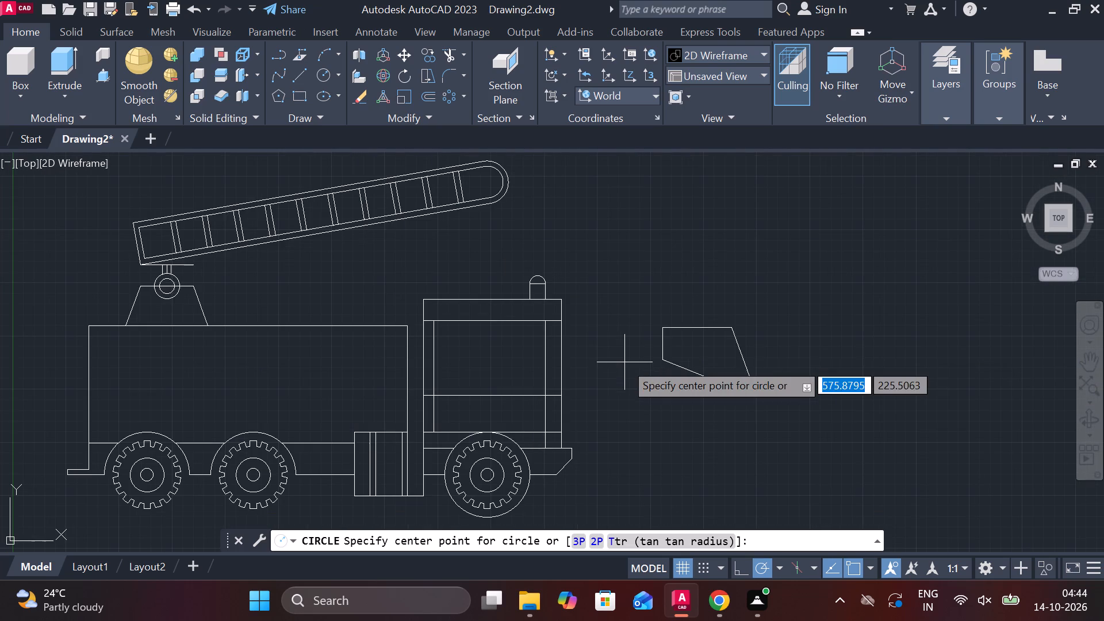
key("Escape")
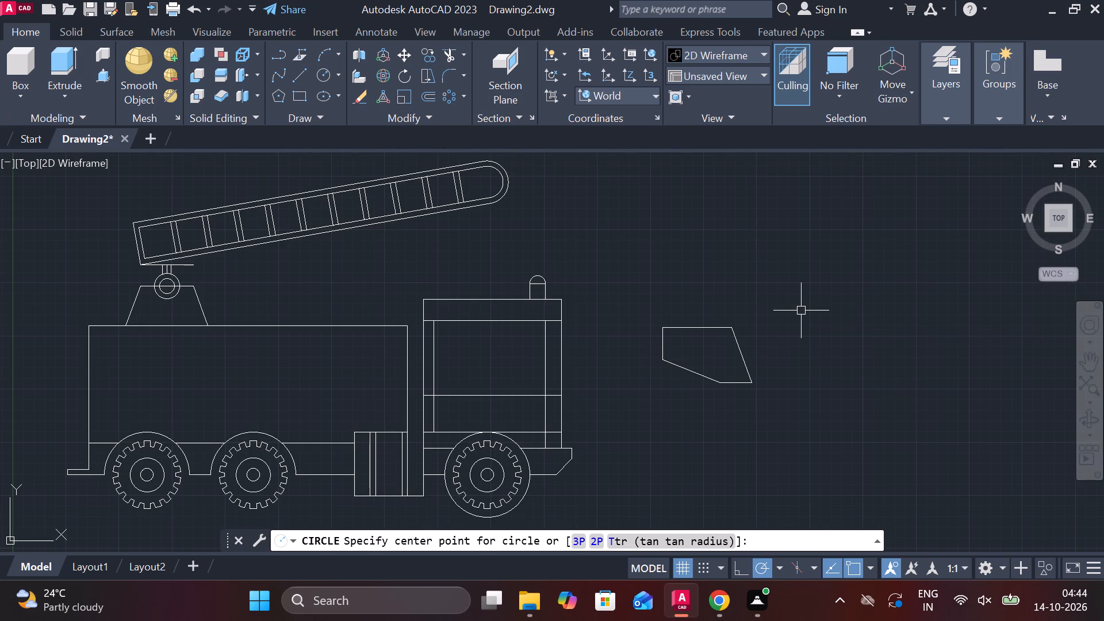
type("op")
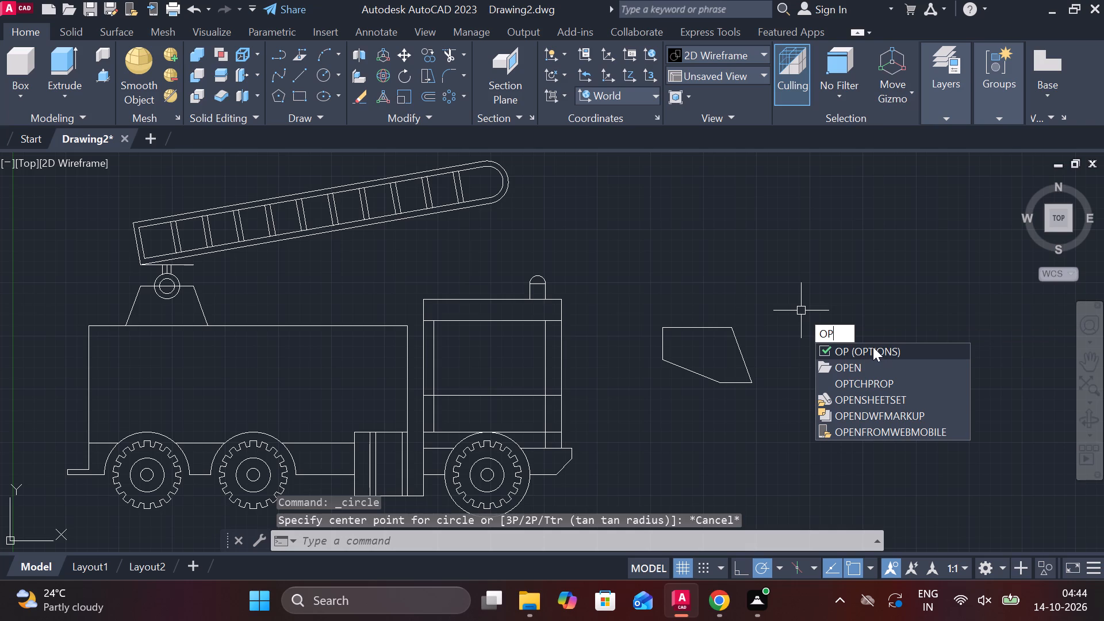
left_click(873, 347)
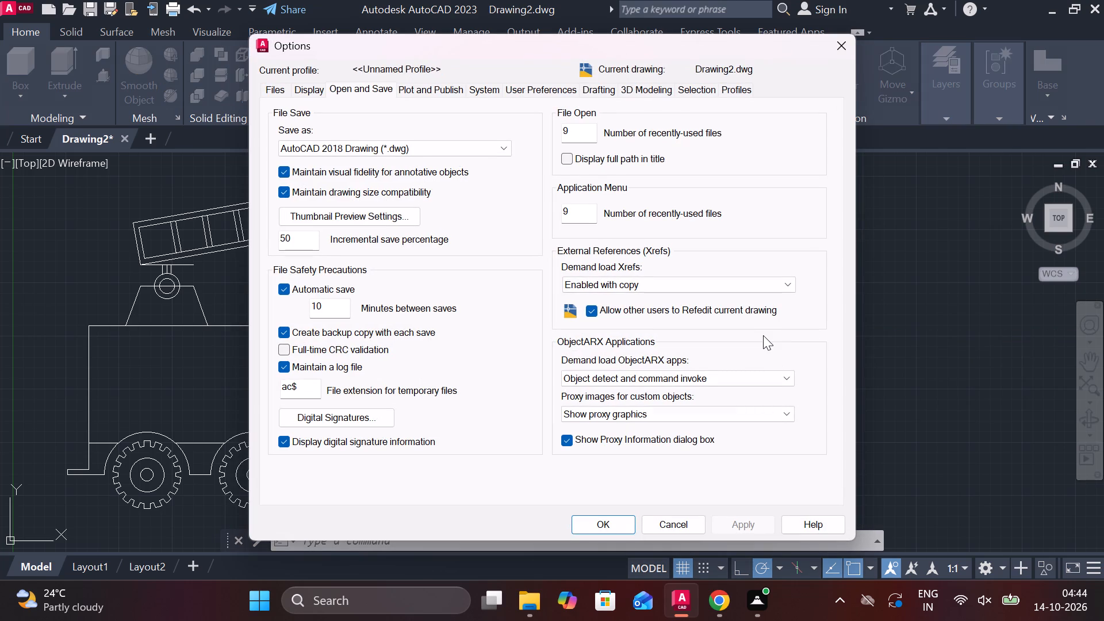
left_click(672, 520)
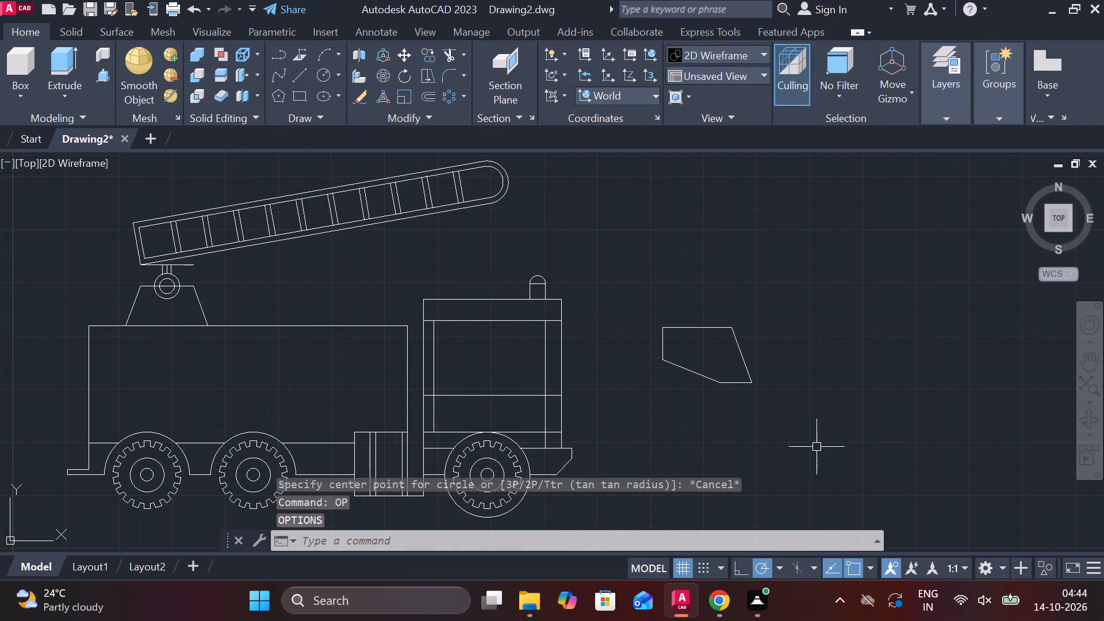
Switch the workspace to Drafting & Annotation.
left_click(1001, 572)
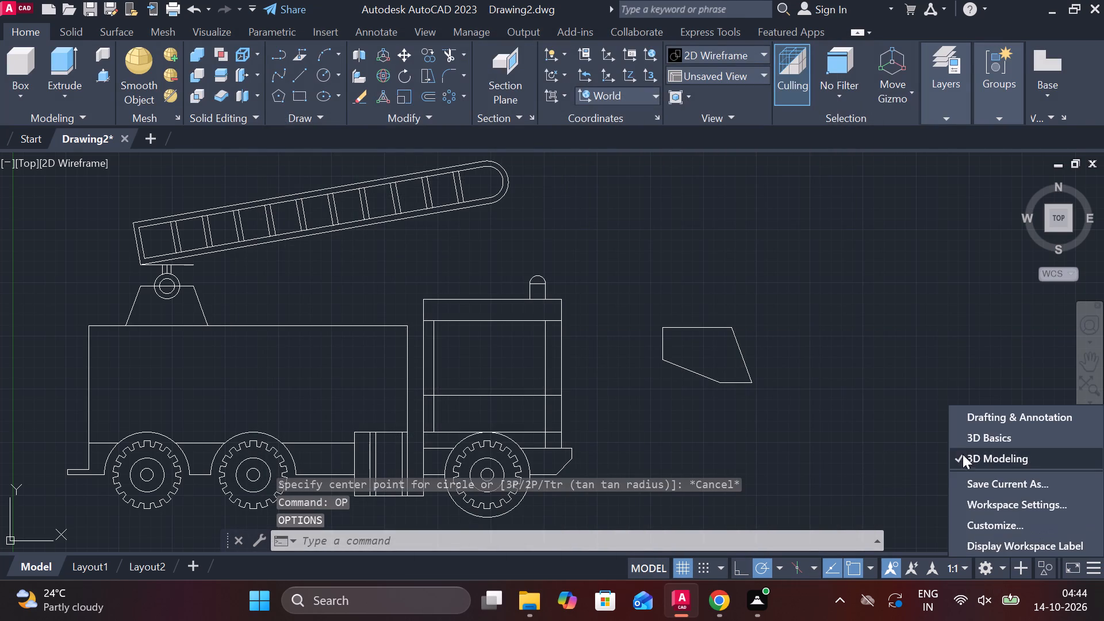
left_click(975, 423)
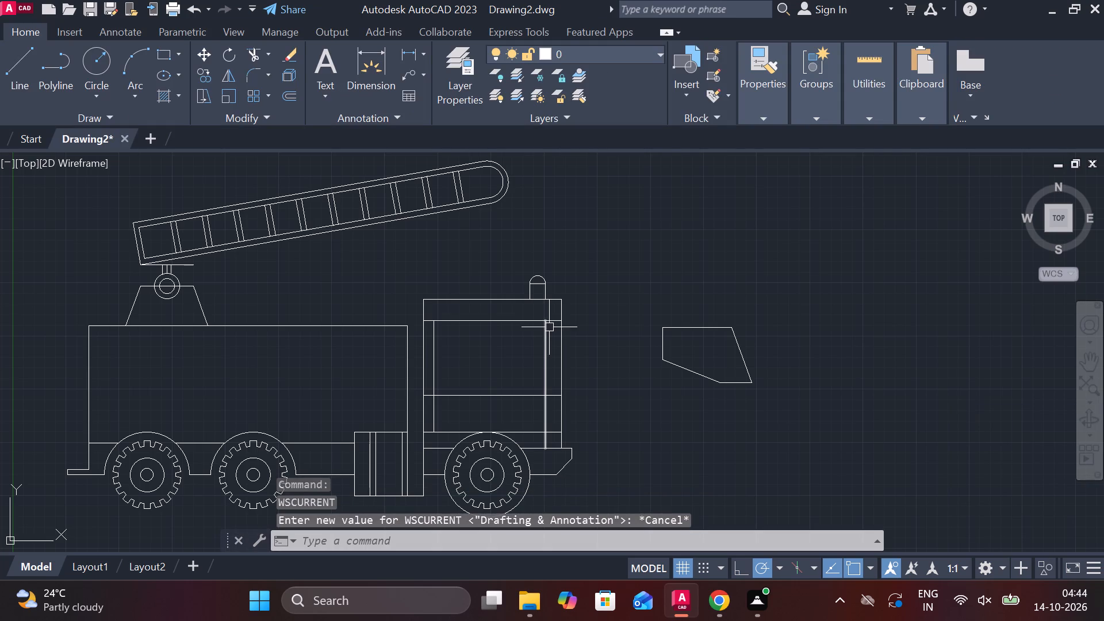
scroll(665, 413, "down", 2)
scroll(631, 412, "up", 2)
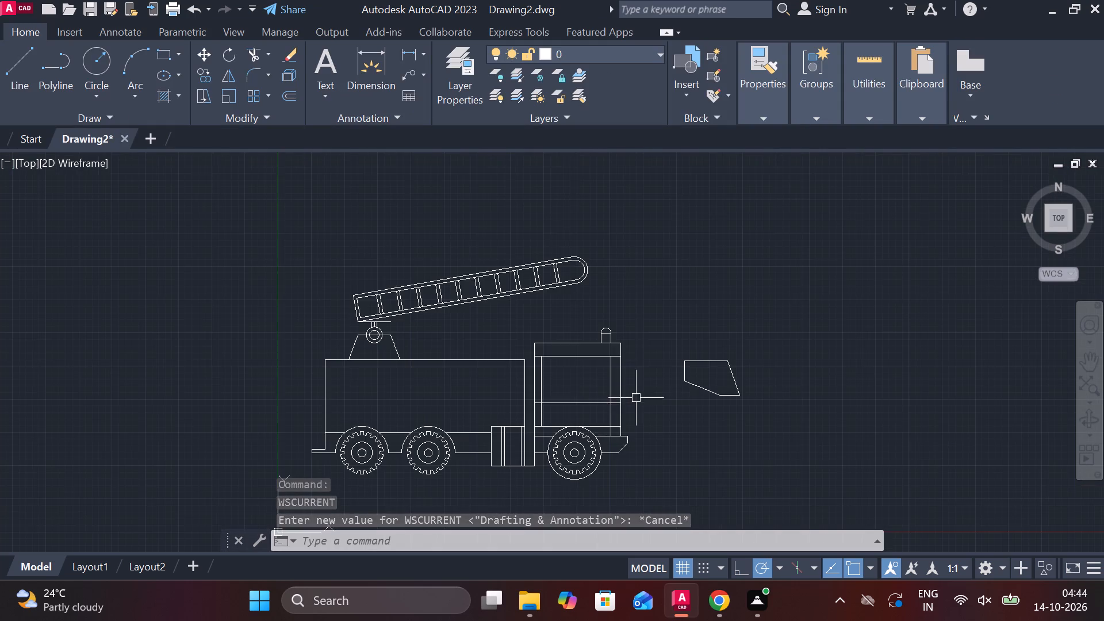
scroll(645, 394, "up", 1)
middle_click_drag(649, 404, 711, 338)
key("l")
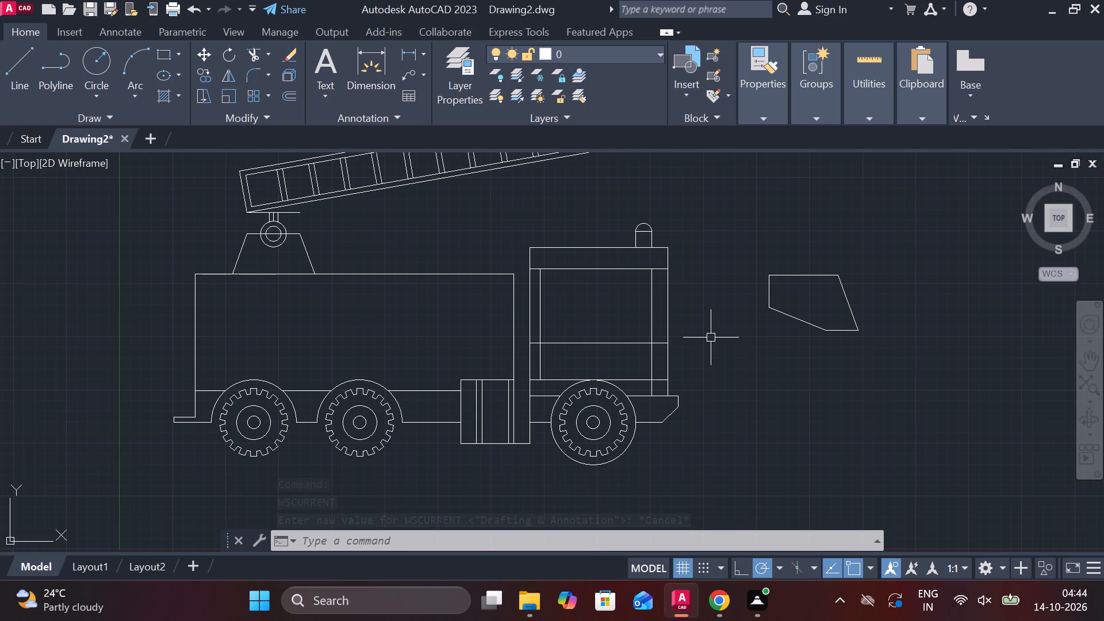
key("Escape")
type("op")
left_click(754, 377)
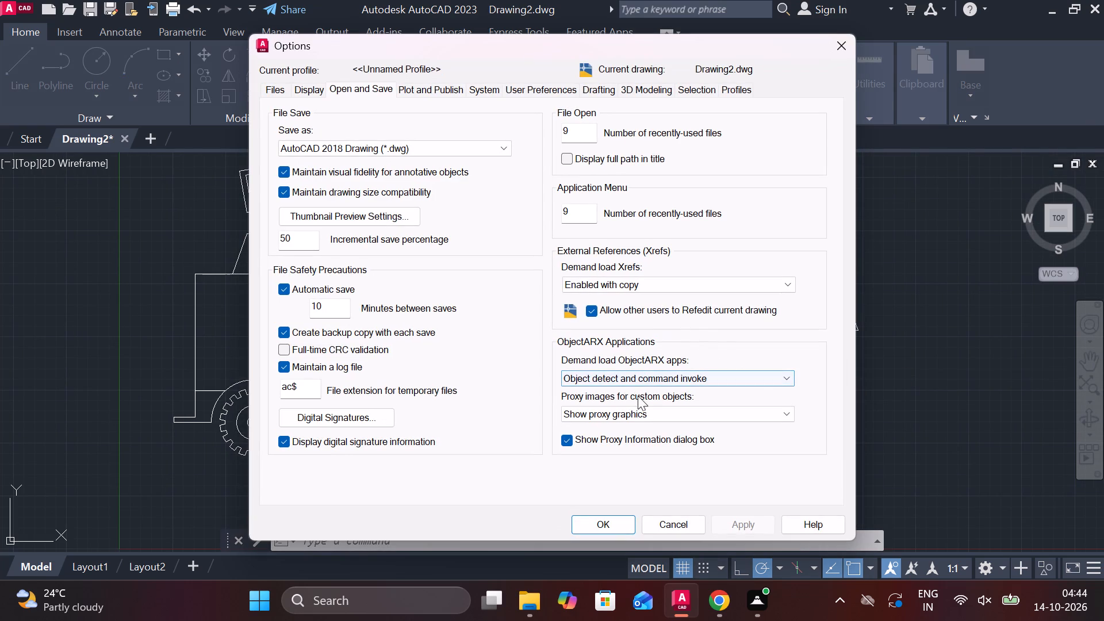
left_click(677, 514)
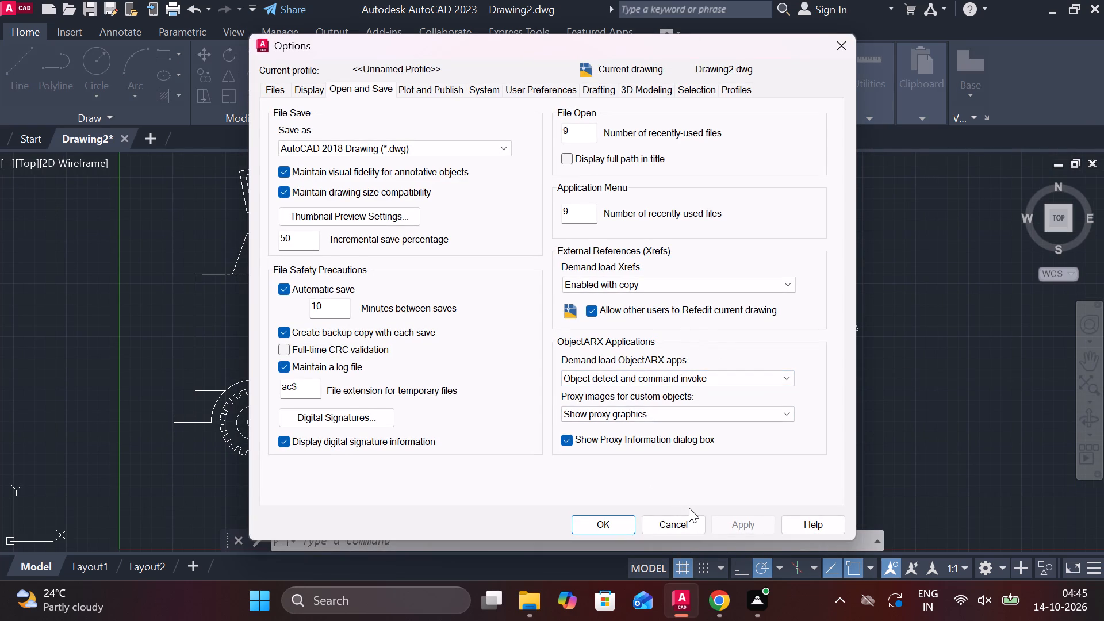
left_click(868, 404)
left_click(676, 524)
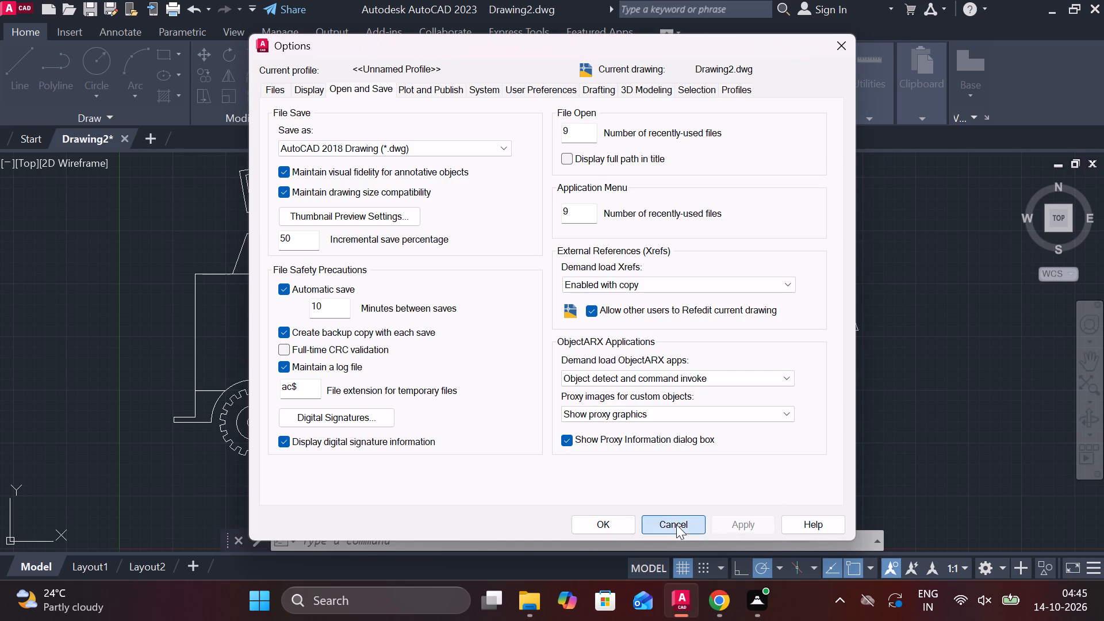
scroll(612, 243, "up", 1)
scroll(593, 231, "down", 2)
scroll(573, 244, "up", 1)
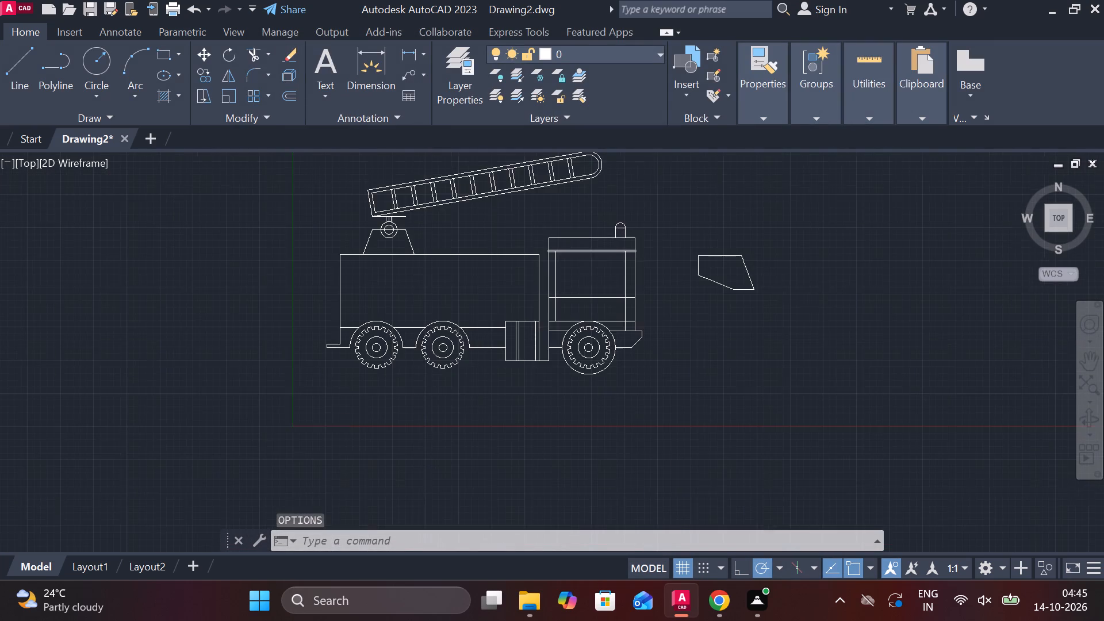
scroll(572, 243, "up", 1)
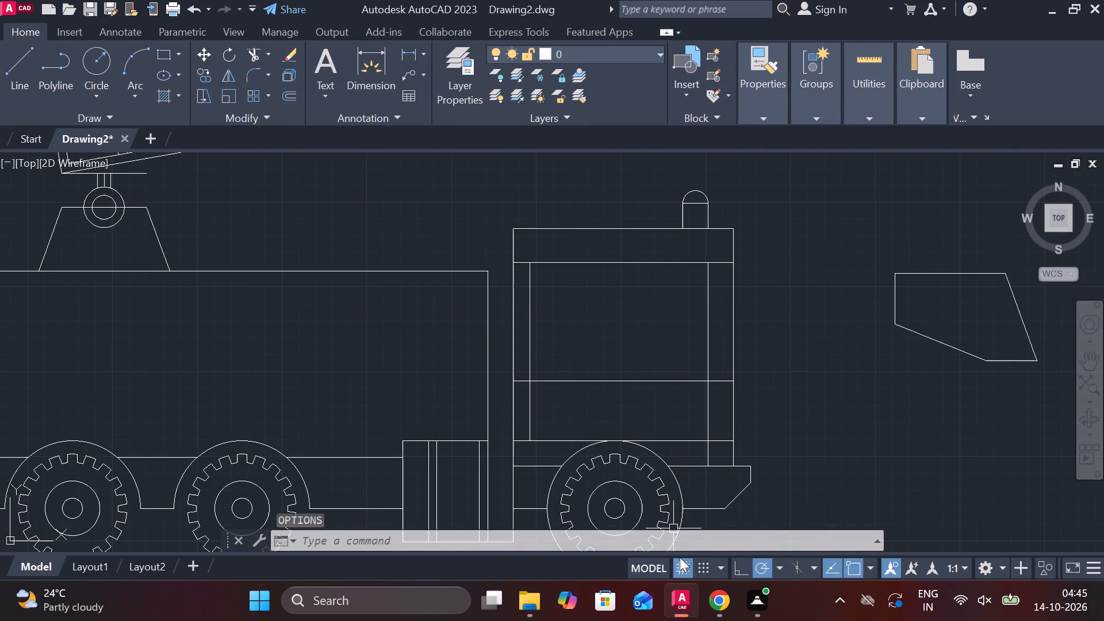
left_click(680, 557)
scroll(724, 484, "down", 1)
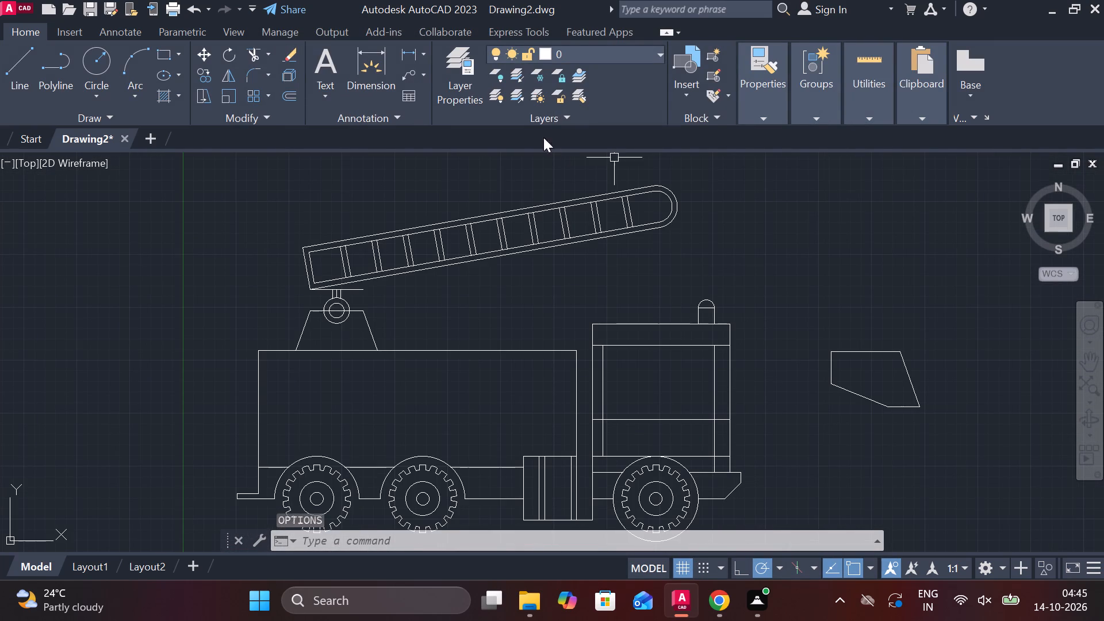
Check the angles the five-sided outline's sloping front edge makes with its top and bottom edges, using Angular dimension previews without placing them.
left_click(423, 53)
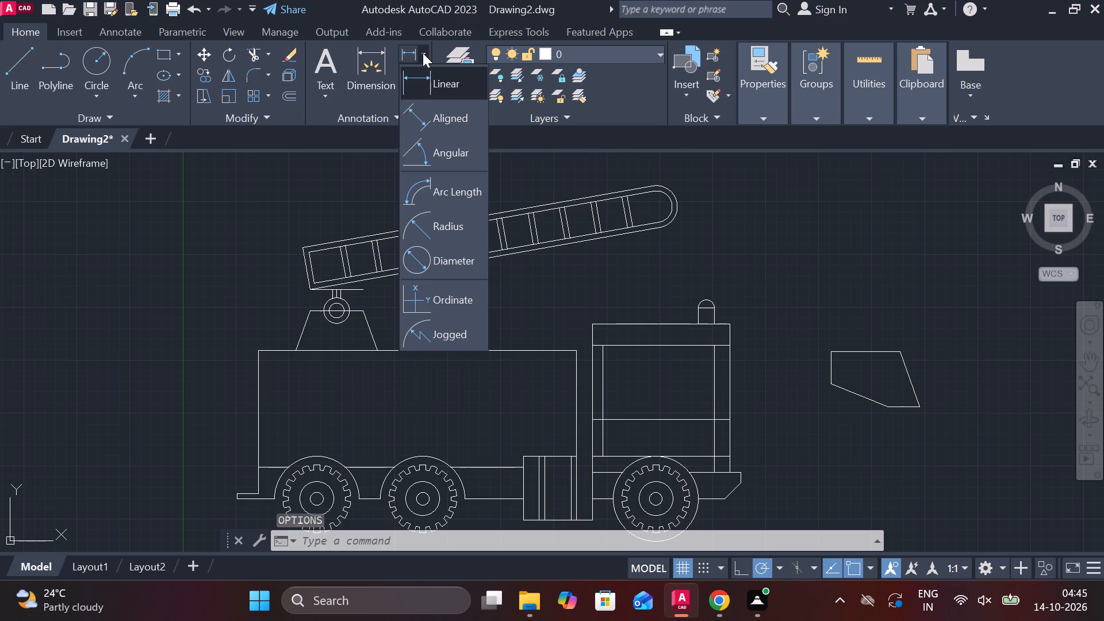
left_click(449, 151)
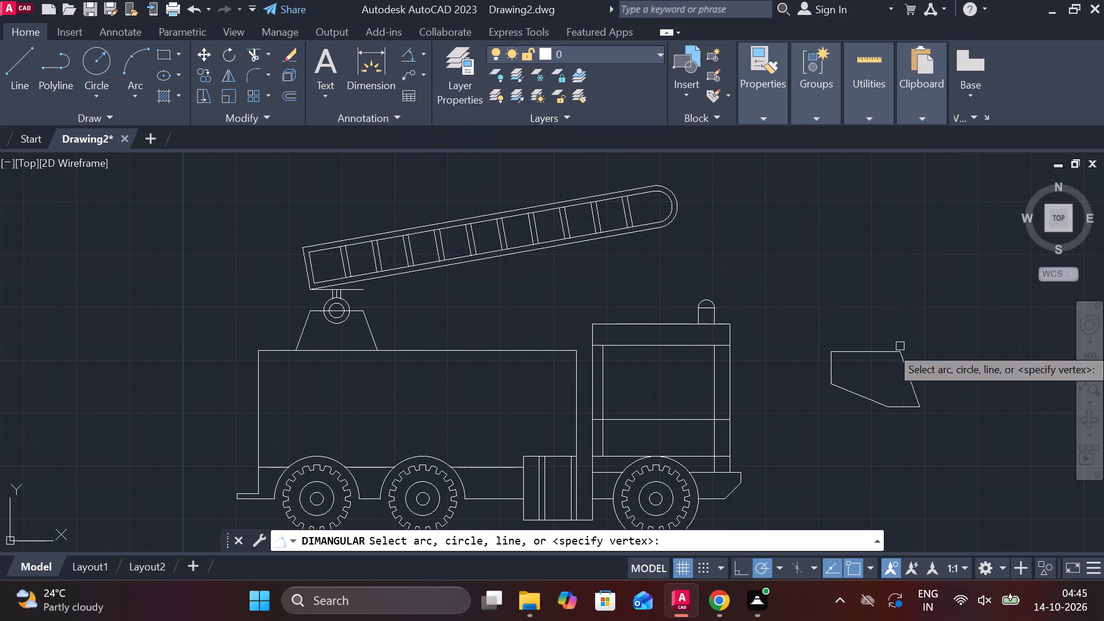
scroll(908, 388, "up", 1)
middle_click_drag(898, 389, 871, 389)
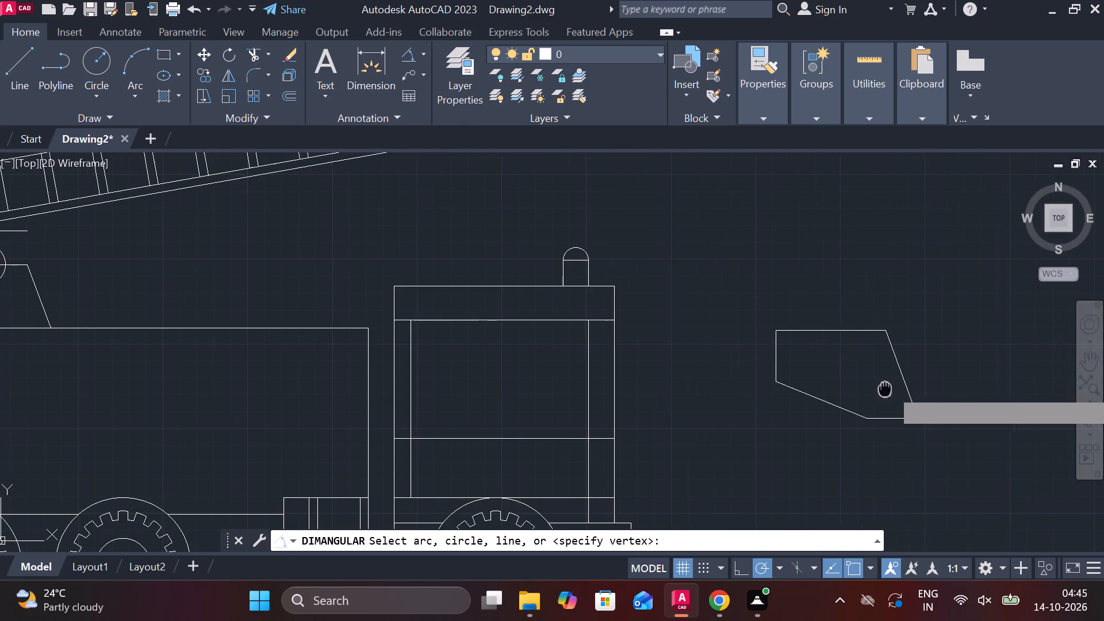
middle_click_drag(871, 389, 724, 376)
left_click(703, 320)
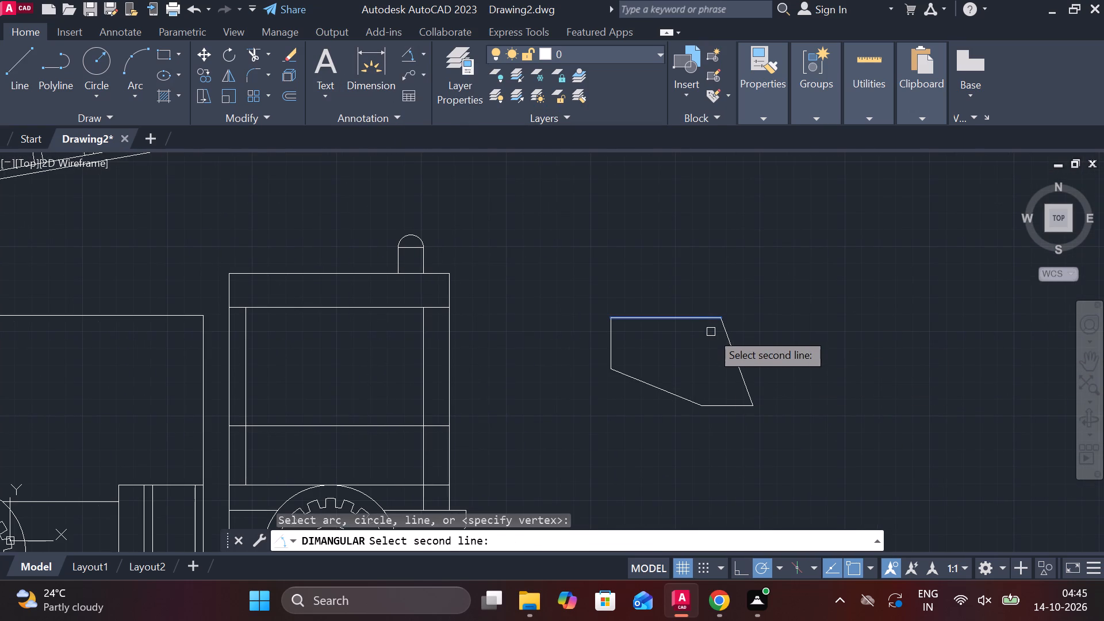
left_click(723, 338)
scroll(704, 350, "up", 1)
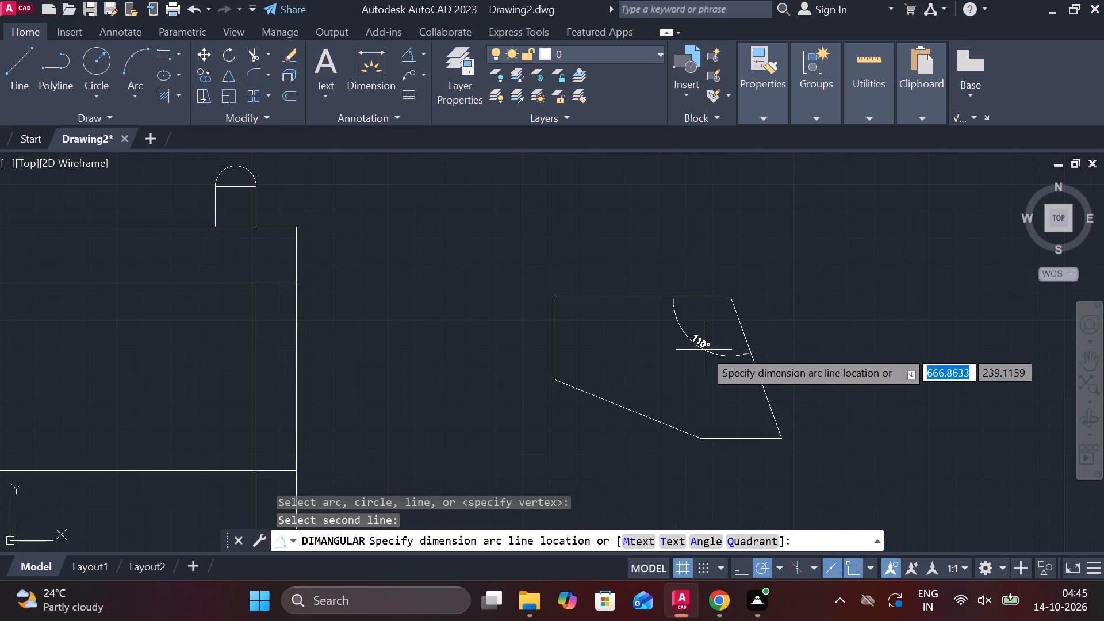
key("Escape")
key("space")
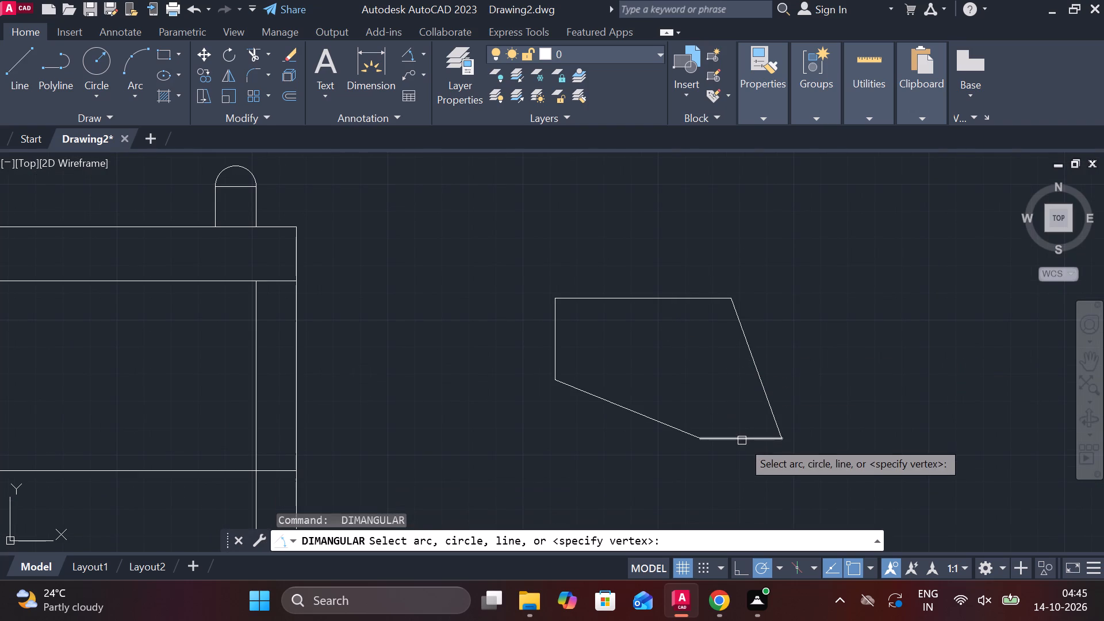
left_click(742, 440)
left_click(765, 408)
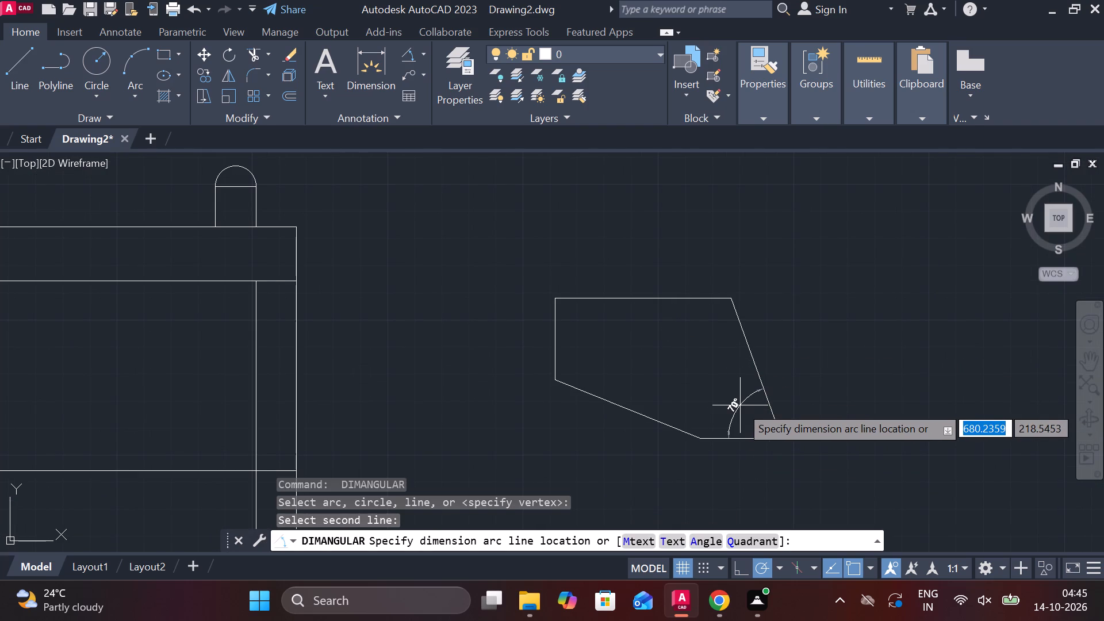
middle_click_drag(738, 405, 701, 395)
key("Escape")
scroll(787, 377, "up", 1)
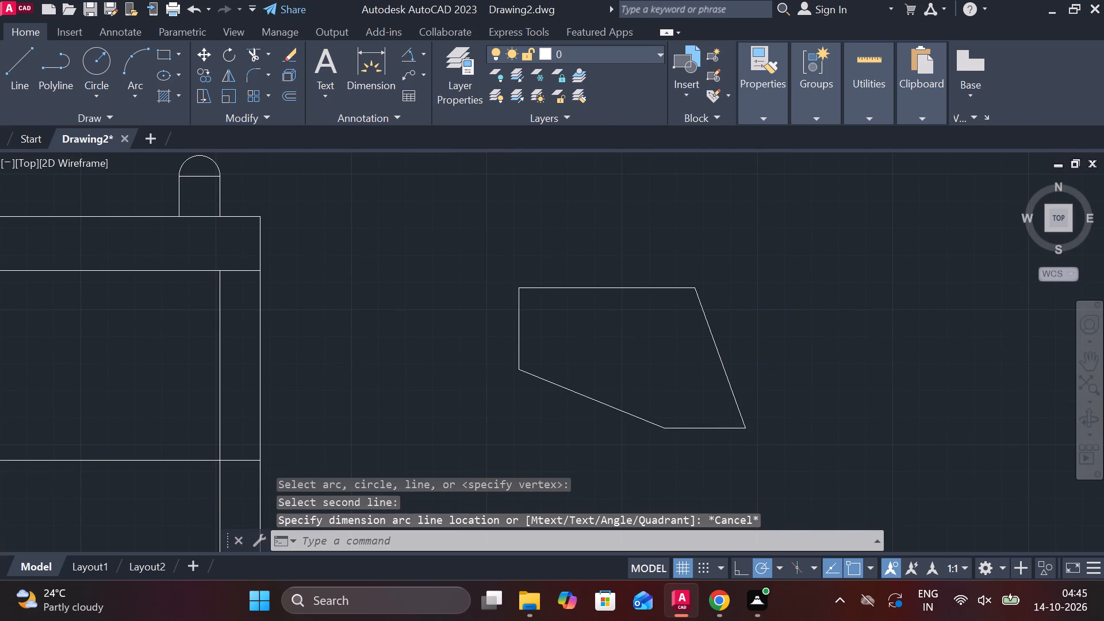
Fillet the five-sided outline's lower front corner with a radius of 5.
type("f r")
key("space")
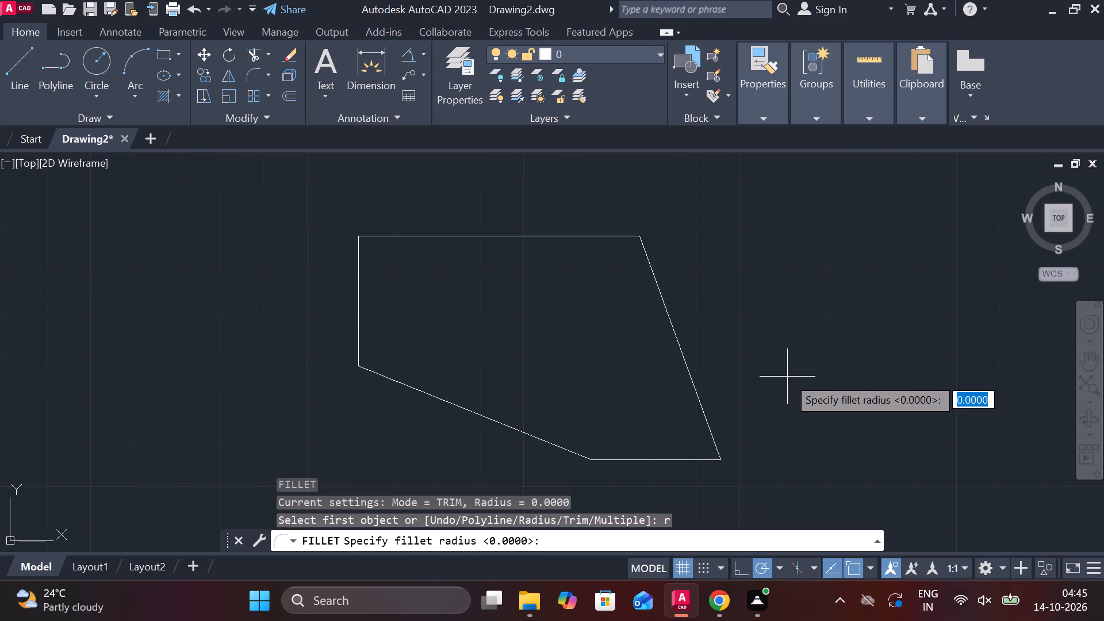
type("5")
key("space")
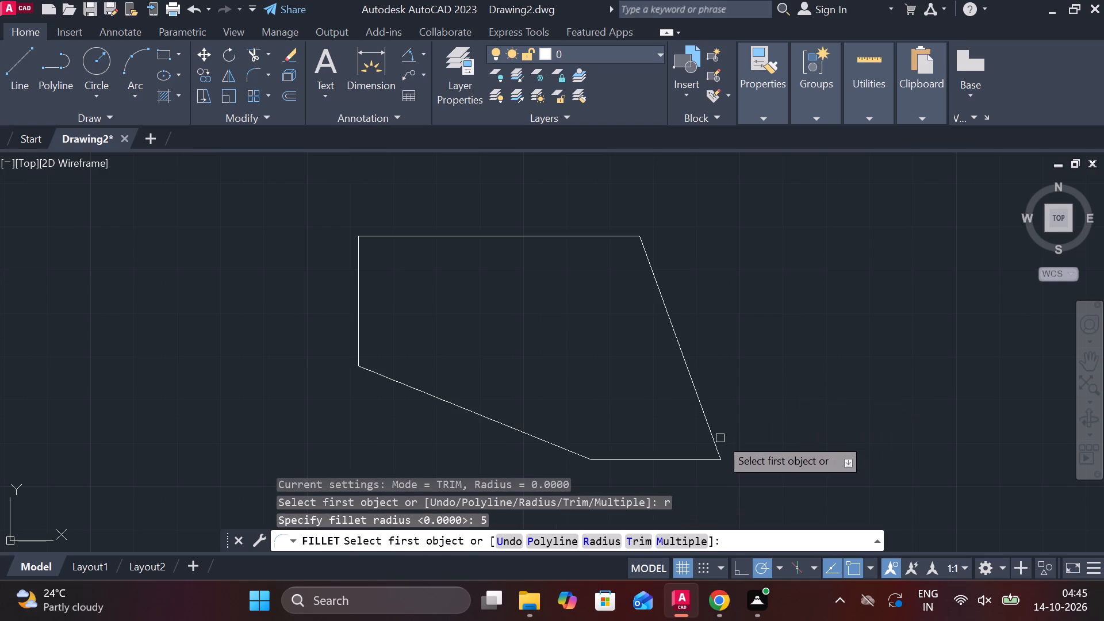
left_click(711, 423)
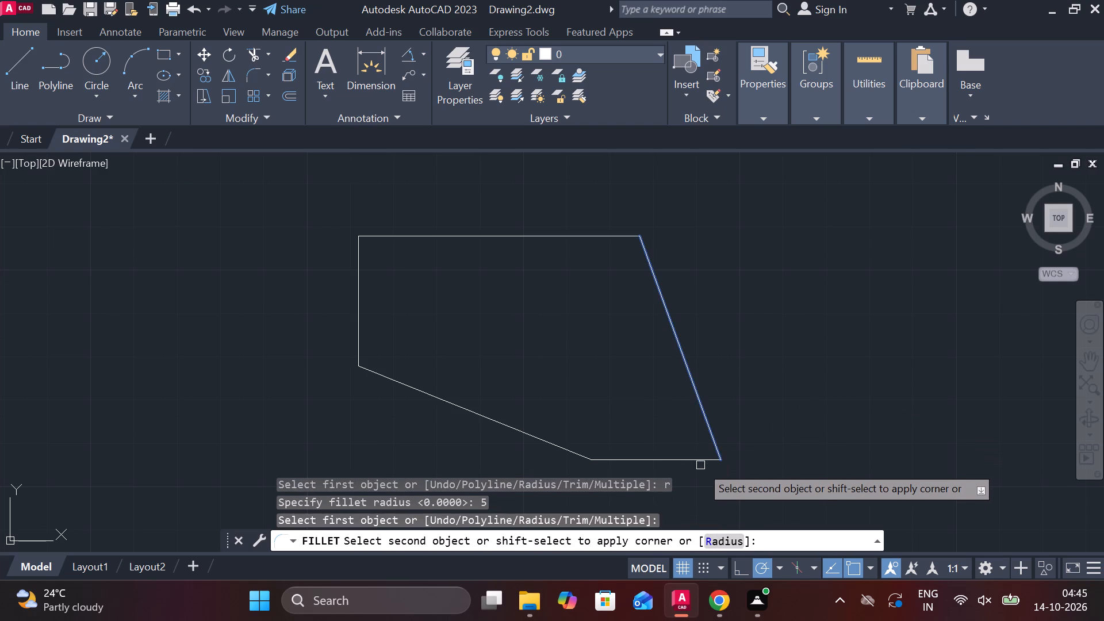
double_click(696, 461)
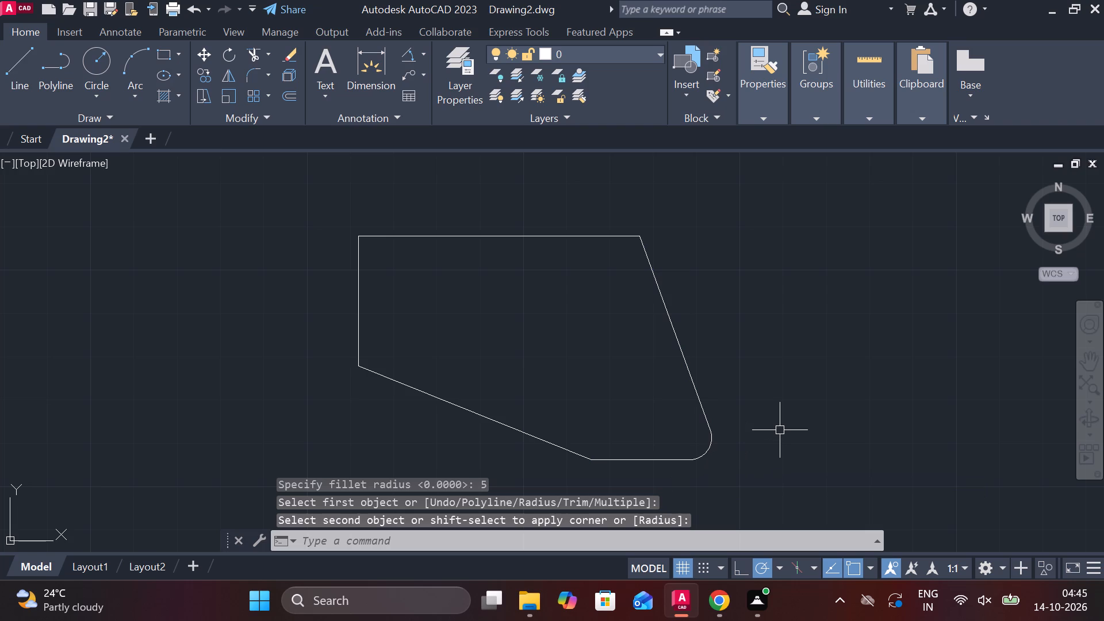
Fillet the outline's upper rear, lower rear and upper front corners with the same radius of 5.
key("space")
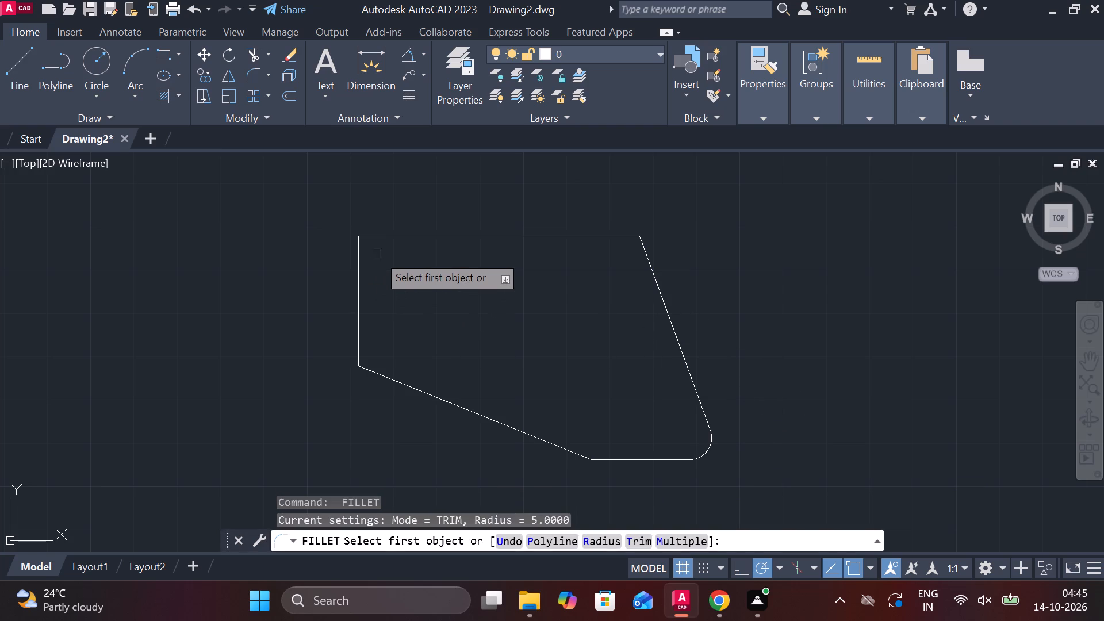
left_click(385, 238)
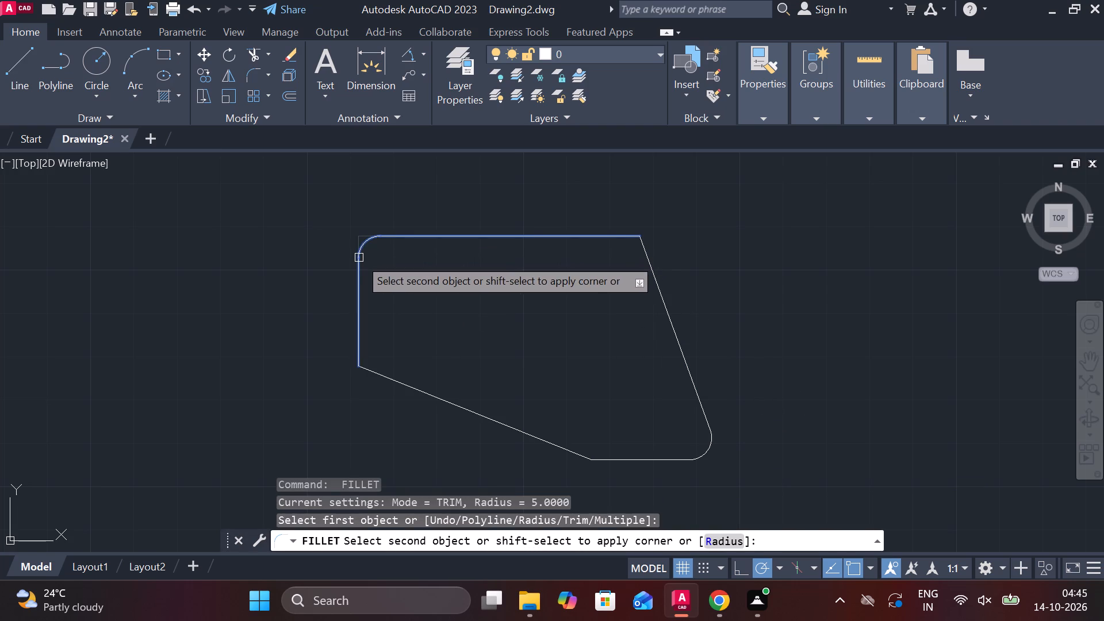
left_click(359, 258)
key("space")
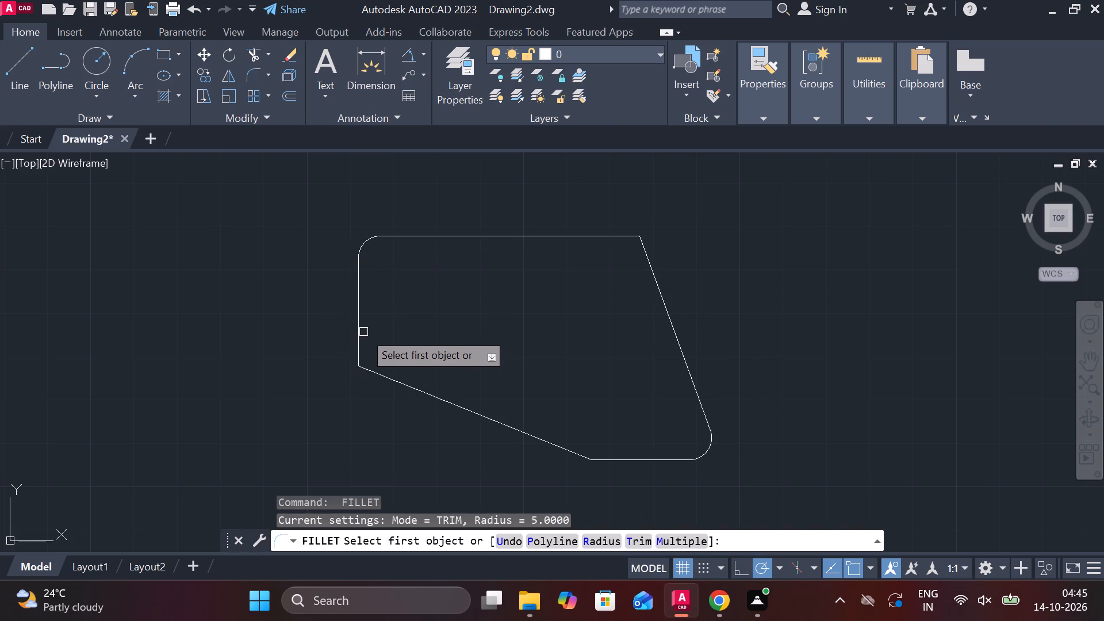
left_click(359, 329)
left_click(373, 373)
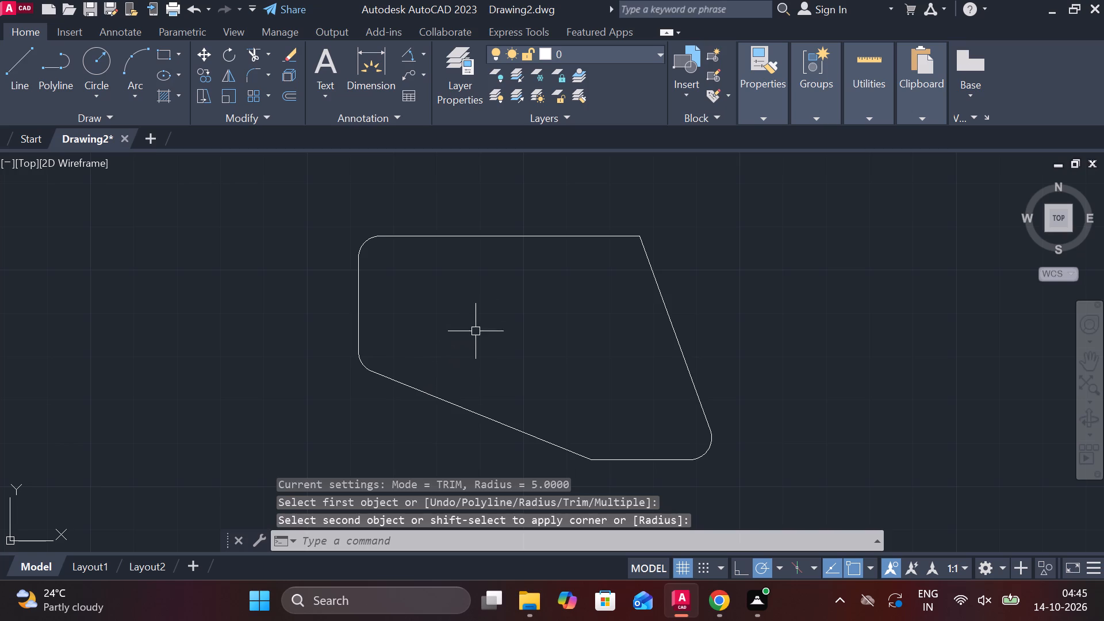
key("space")
left_click(620, 237)
left_click(639, 251)
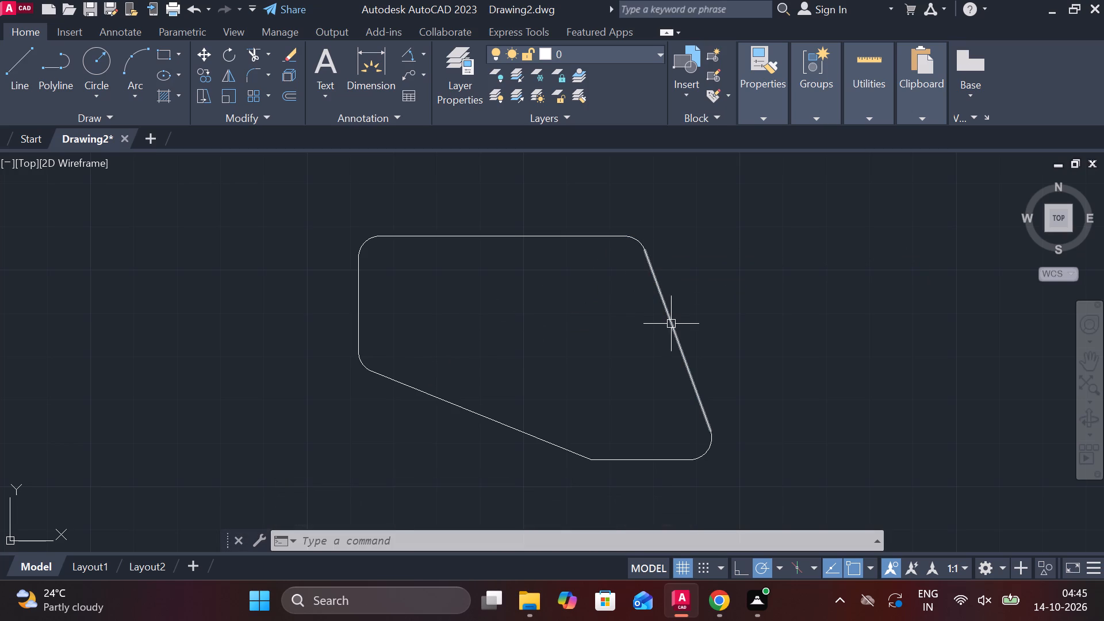
scroll(672, 324, "down", 3)
scroll(549, 402, "up", 1)
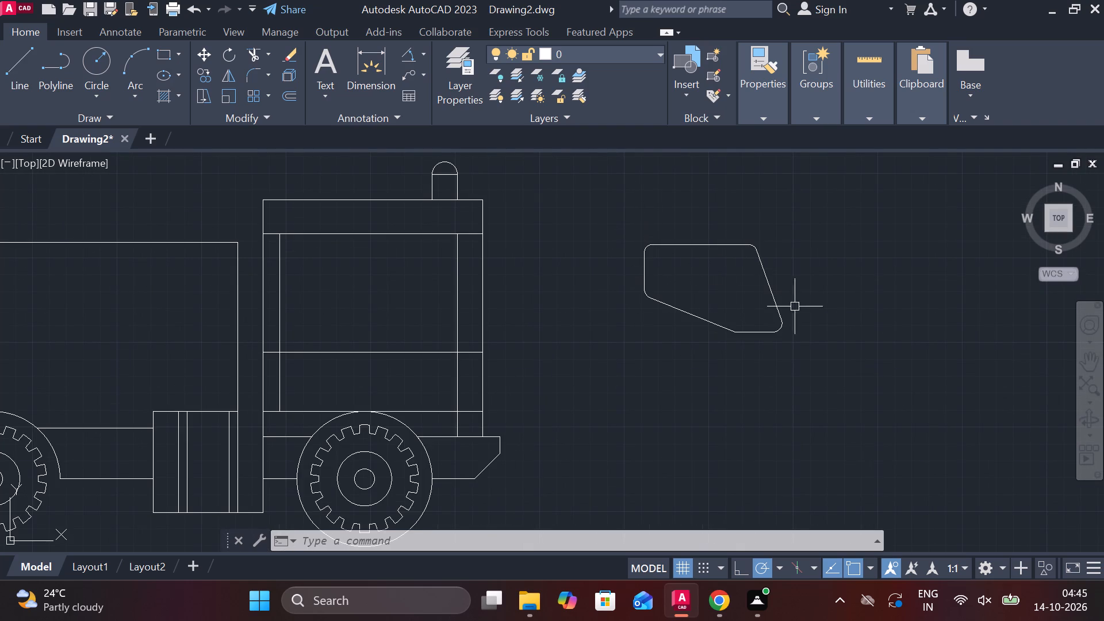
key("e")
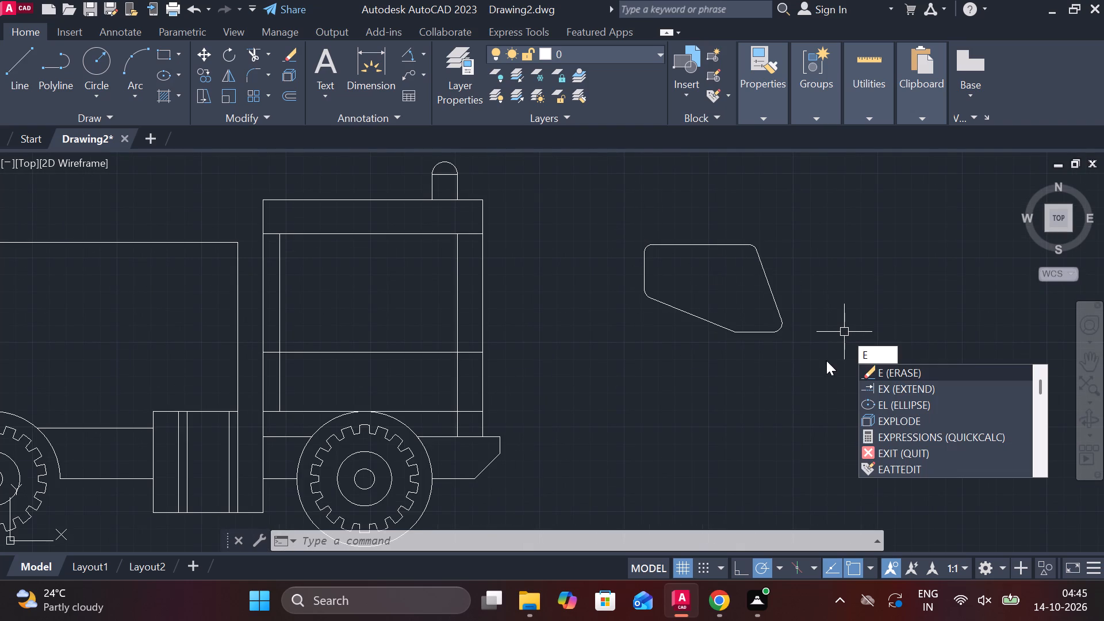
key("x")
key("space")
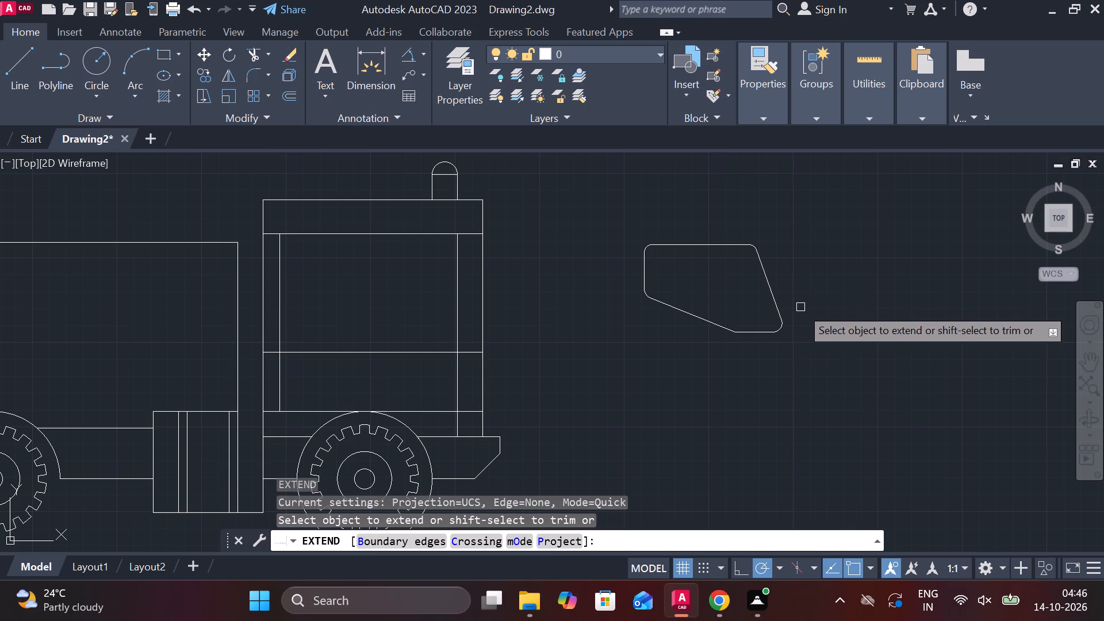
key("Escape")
Lengthen the window outline's sloping front edge and bottom edge past the rounded lower front corner so they cross.
left_click(777, 298)
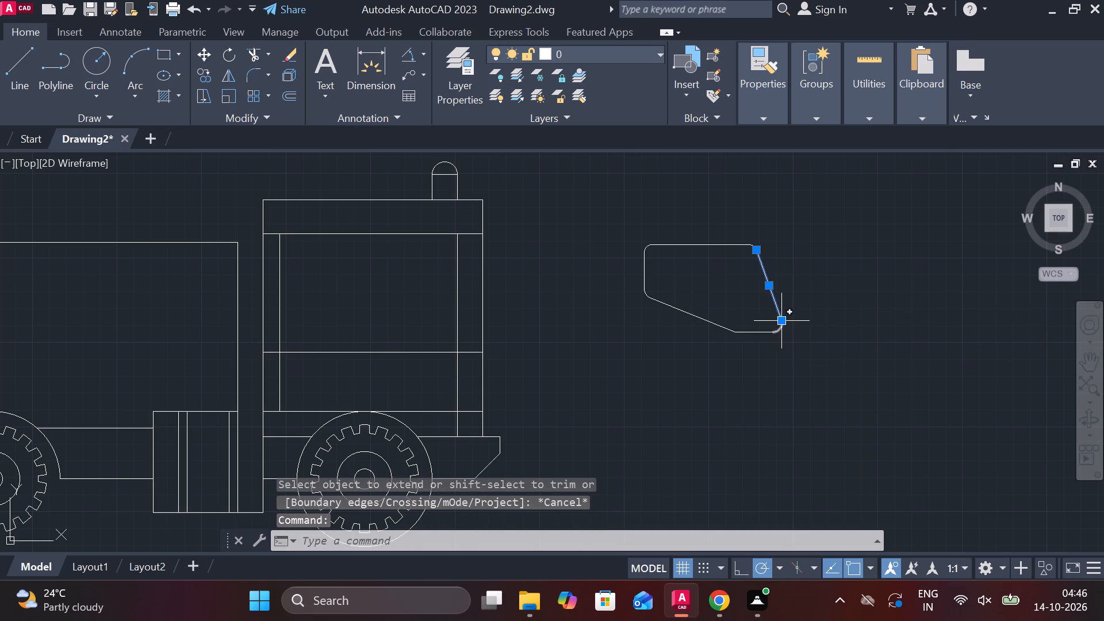
left_click(833, 364)
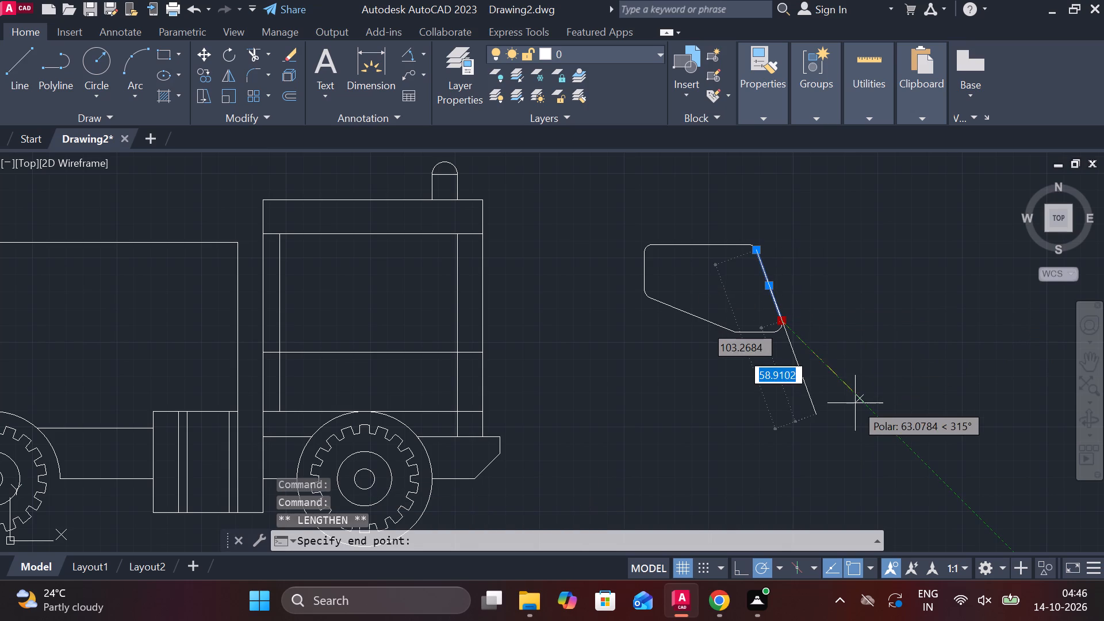
left_click(828, 370)
key("Escape")
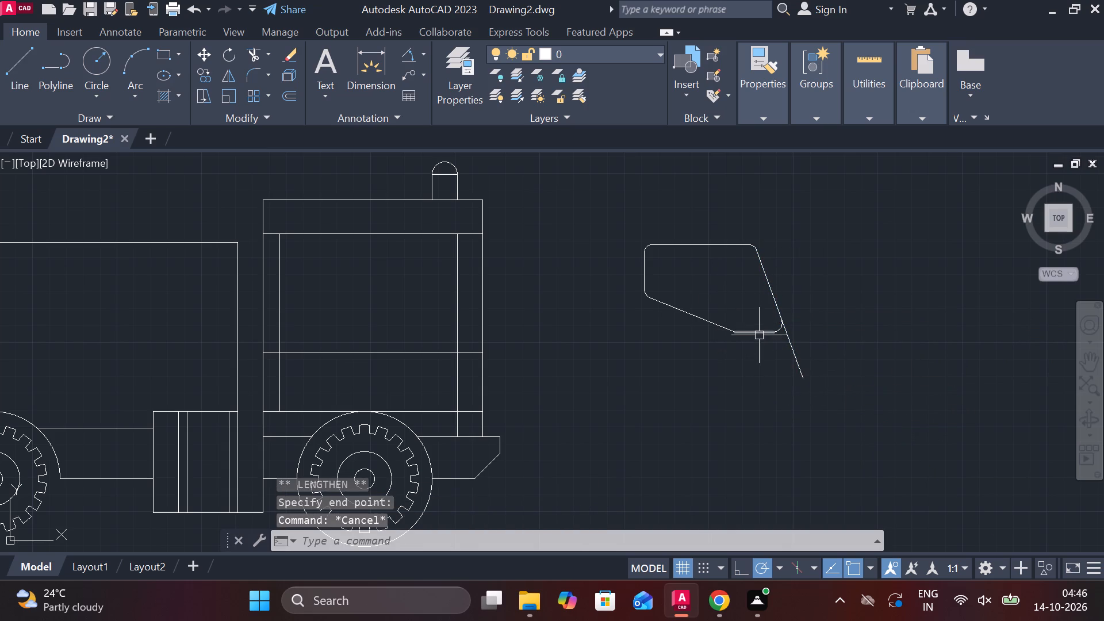
left_click(759, 335)
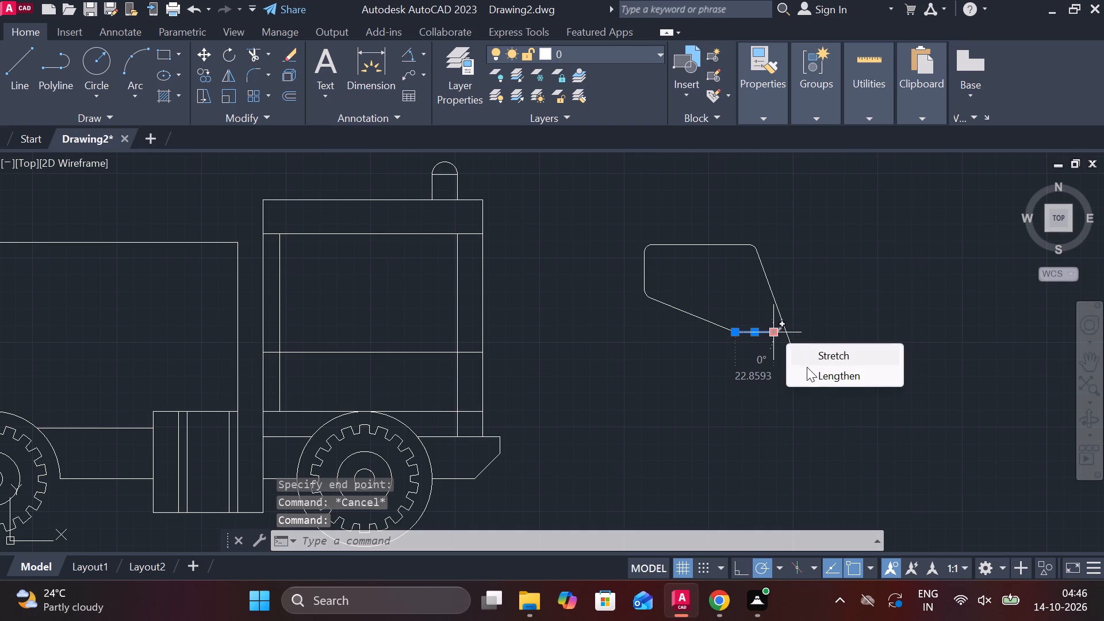
left_click(816, 372)
left_click(894, 346)
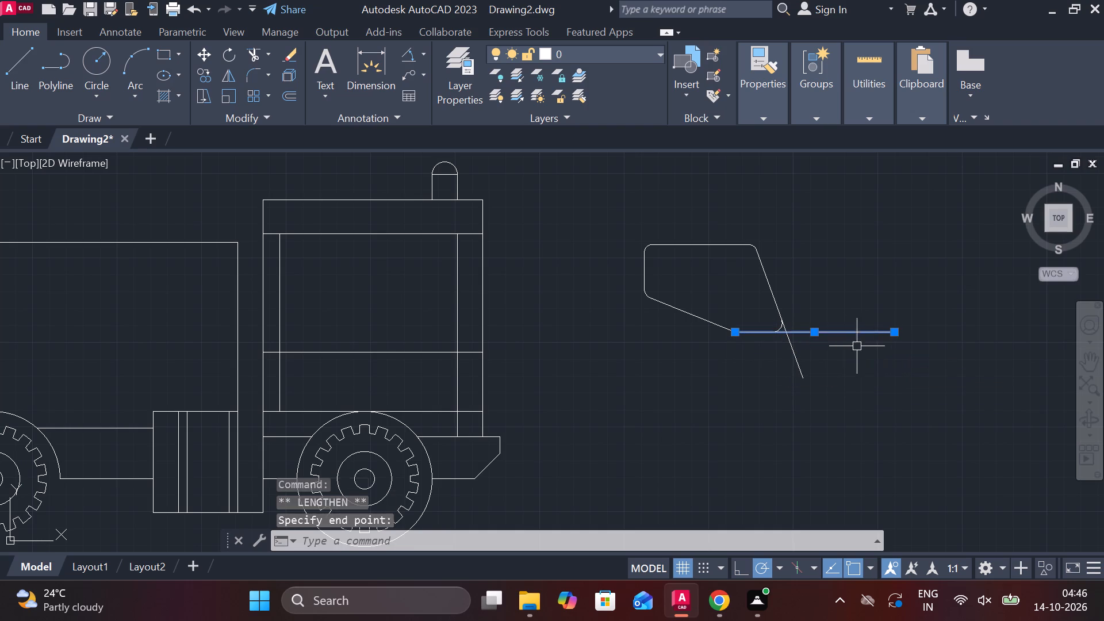
key("Escape")
Trim the two overhanging ends beyond the crossing of the outline's front and bottom edges.
scroll(843, 341, "up", 2)
type("tr")
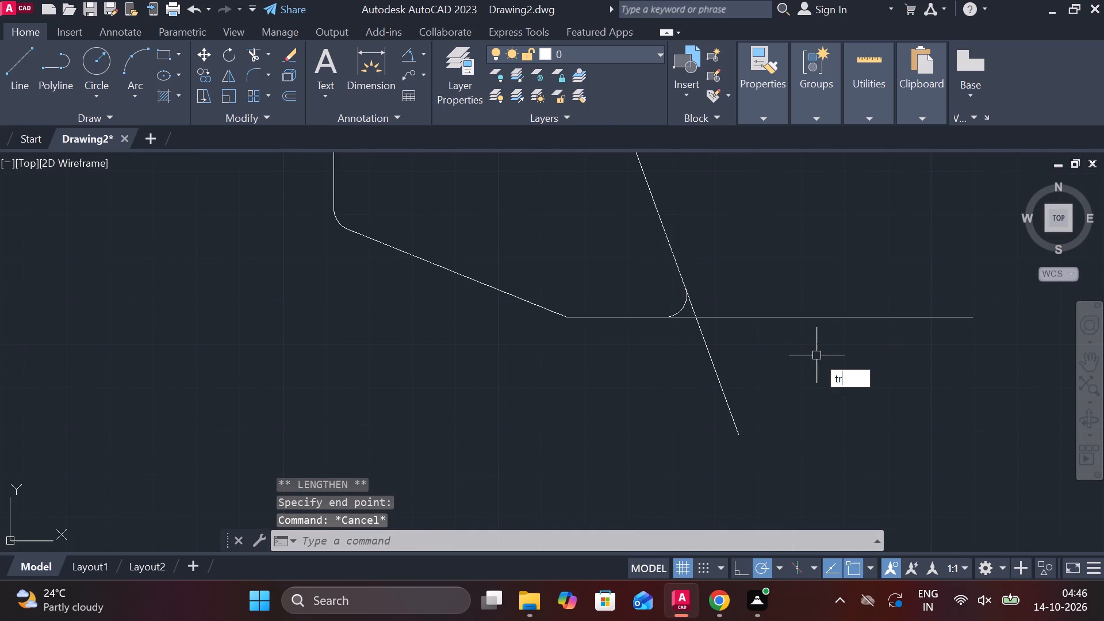
key("space")
left_click_drag(788, 297, 666, 405)
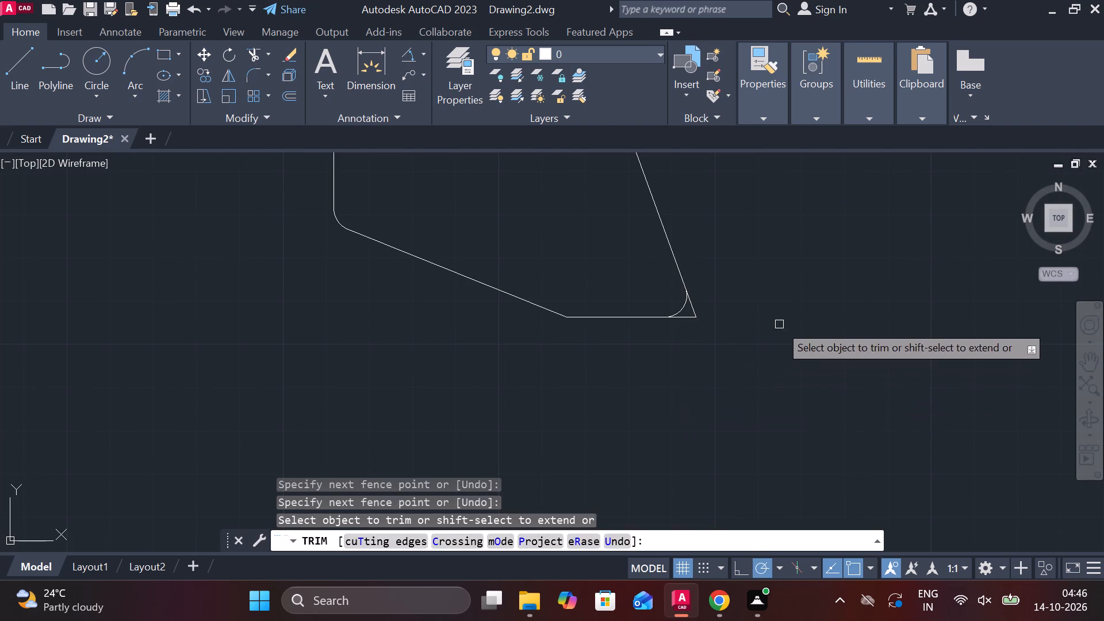
key("Escape")
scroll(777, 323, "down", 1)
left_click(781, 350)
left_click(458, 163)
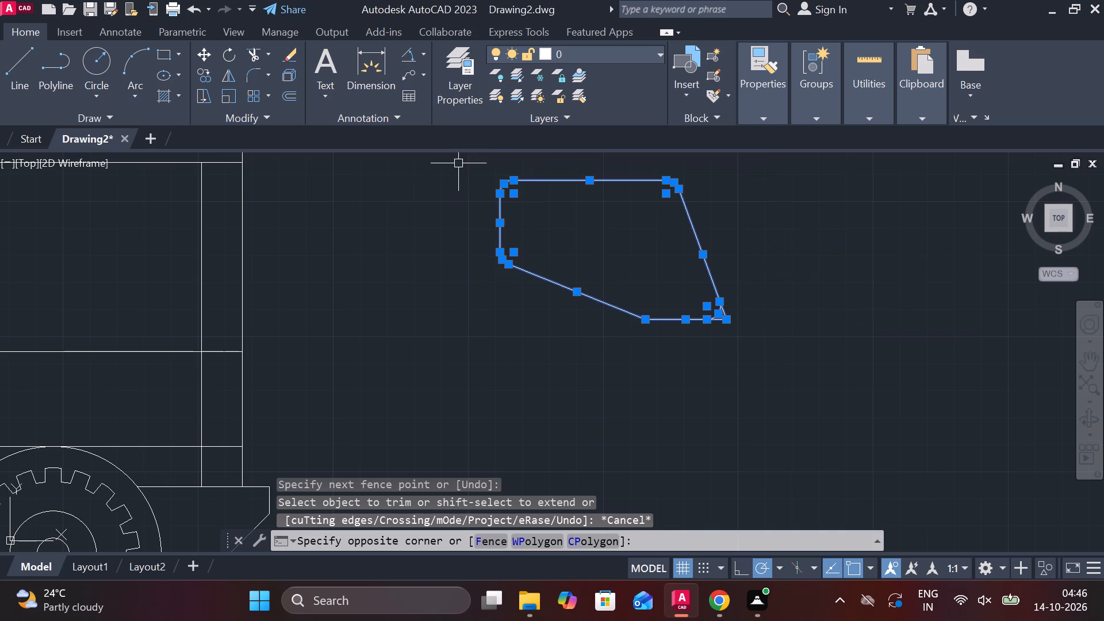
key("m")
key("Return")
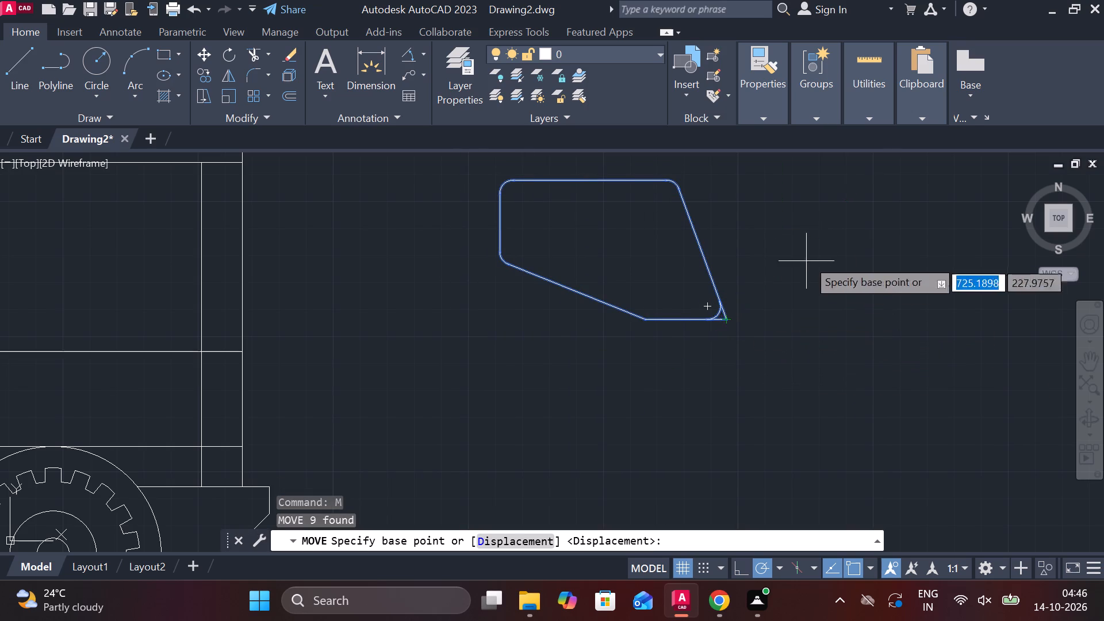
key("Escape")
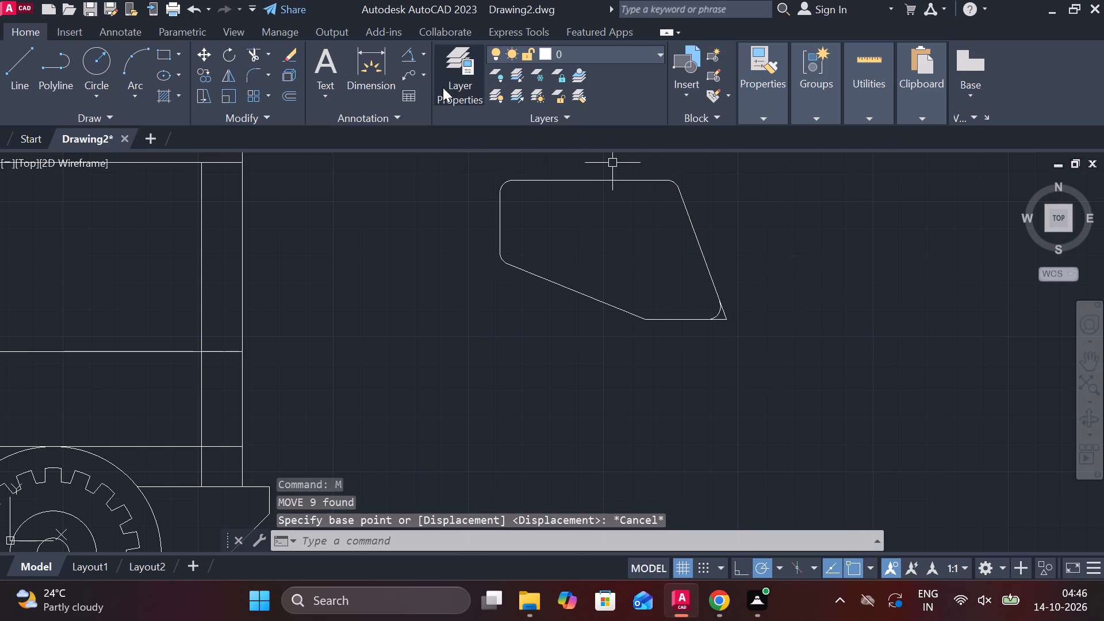
Check the width across the window outline's top with Linear dimension previews, without placing any dimension.
left_click(427, 48)
left_click(433, 79)
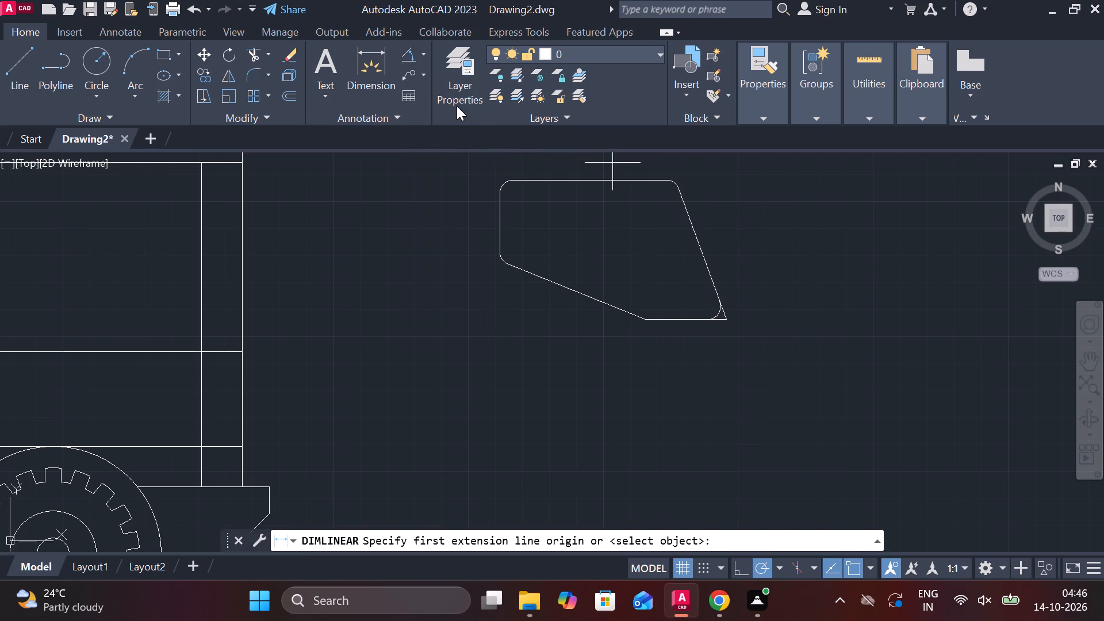
left_click(515, 171)
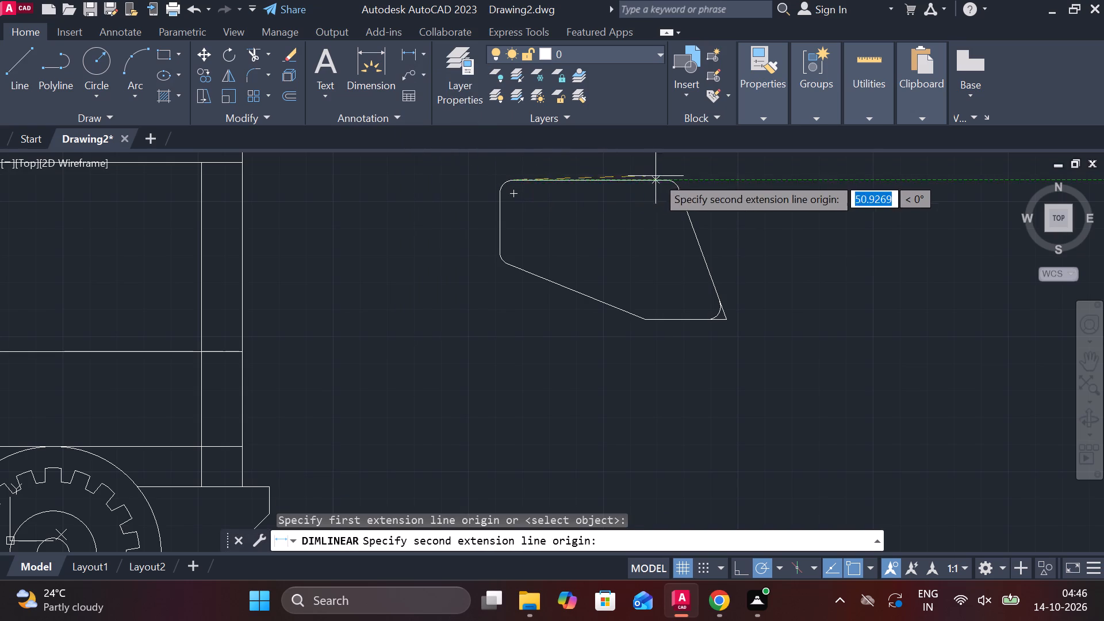
key("Escape")
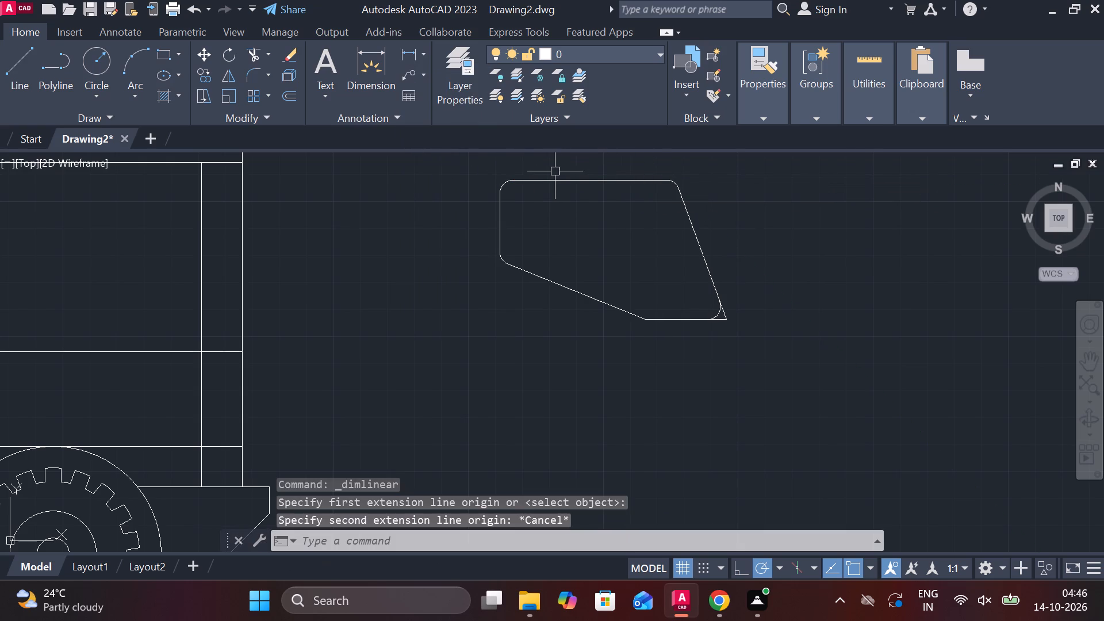
middle_click_drag(597, 194, 605, 205)
key("c")
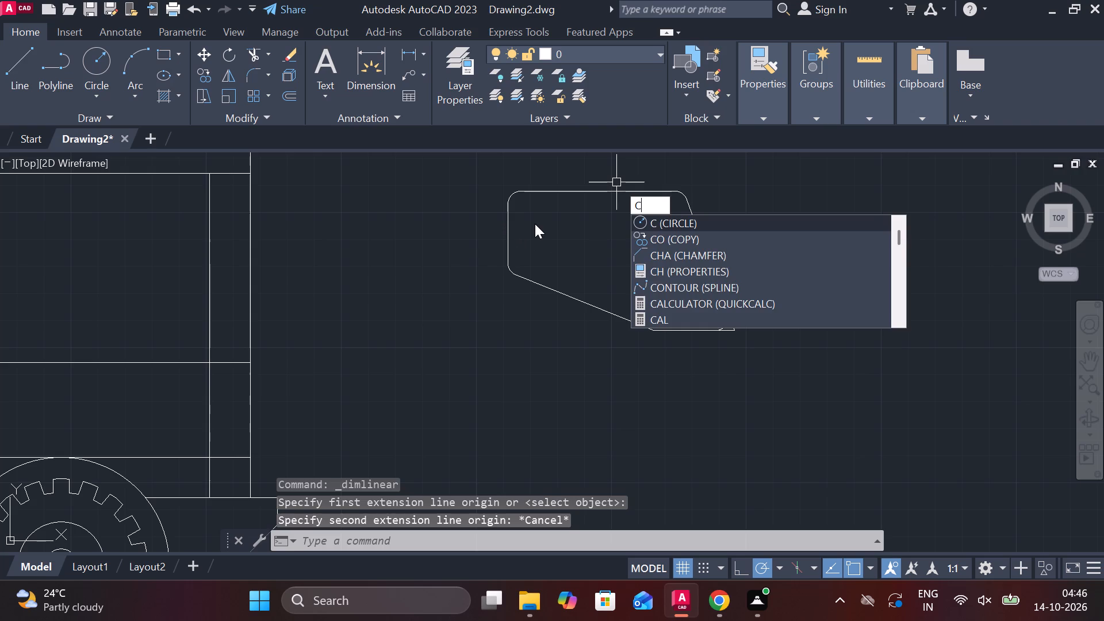
key("Escape")
key("l")
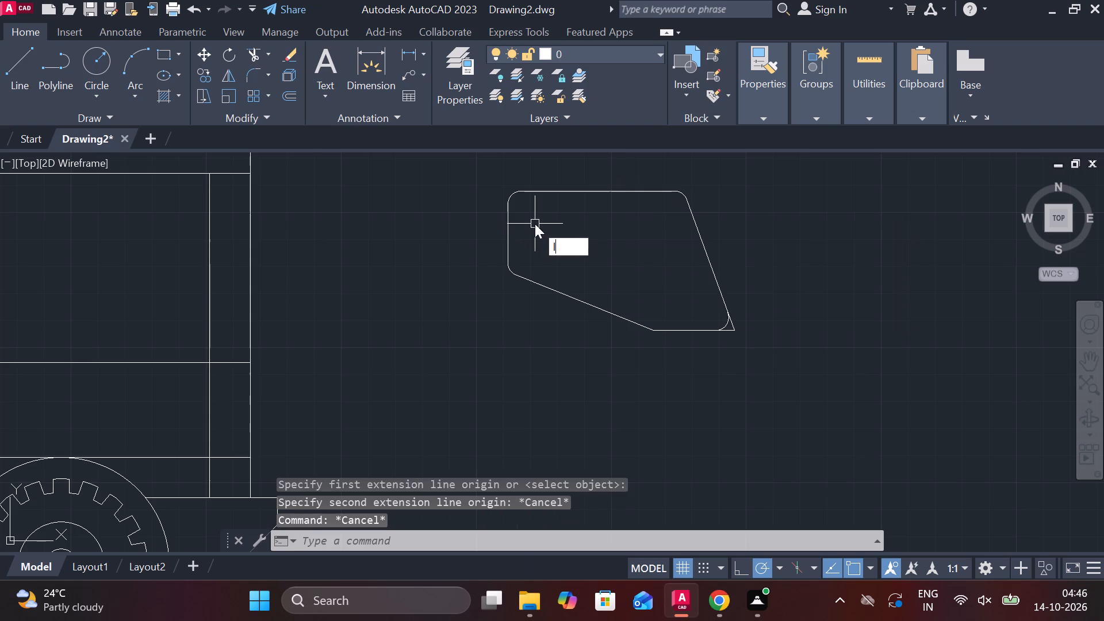
key("Escape")
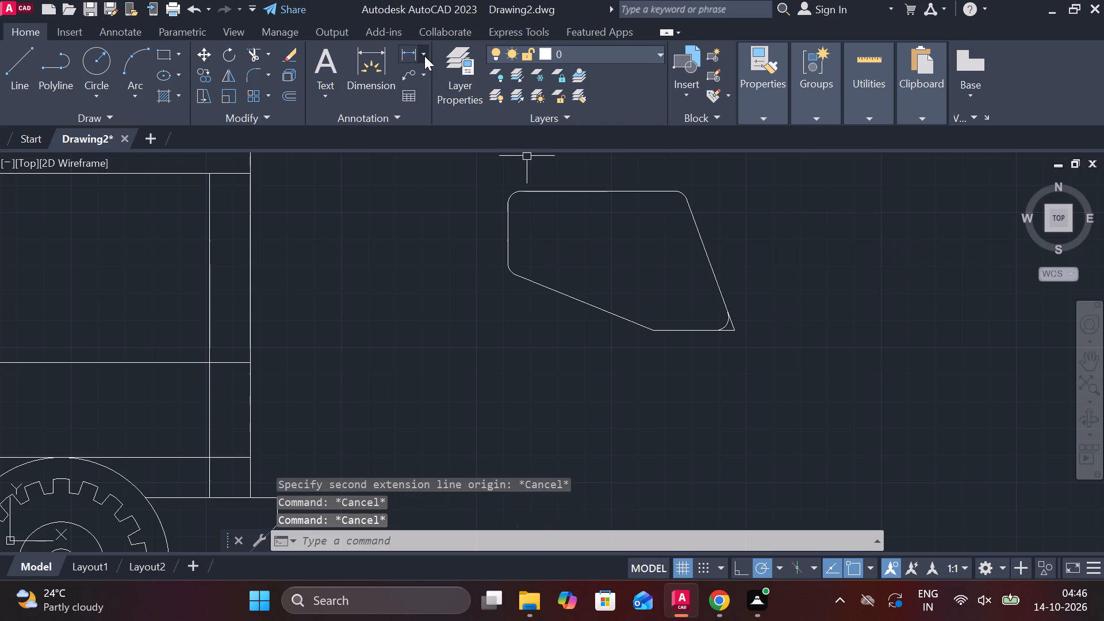
left_click(424, 56)
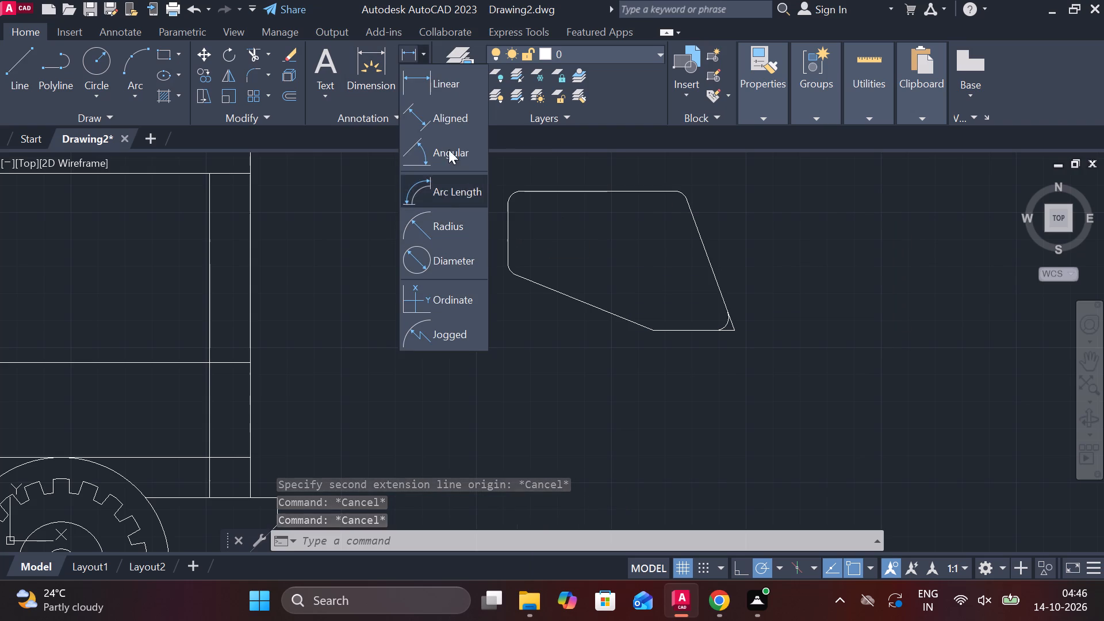
left_click(447, 94)
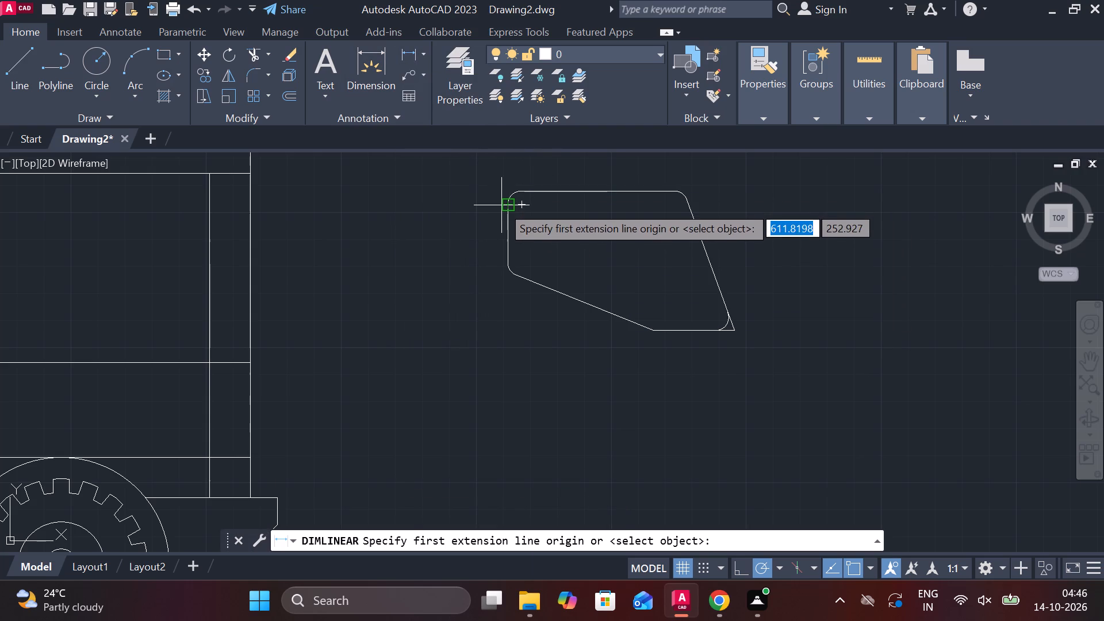
left_click(501, 206)
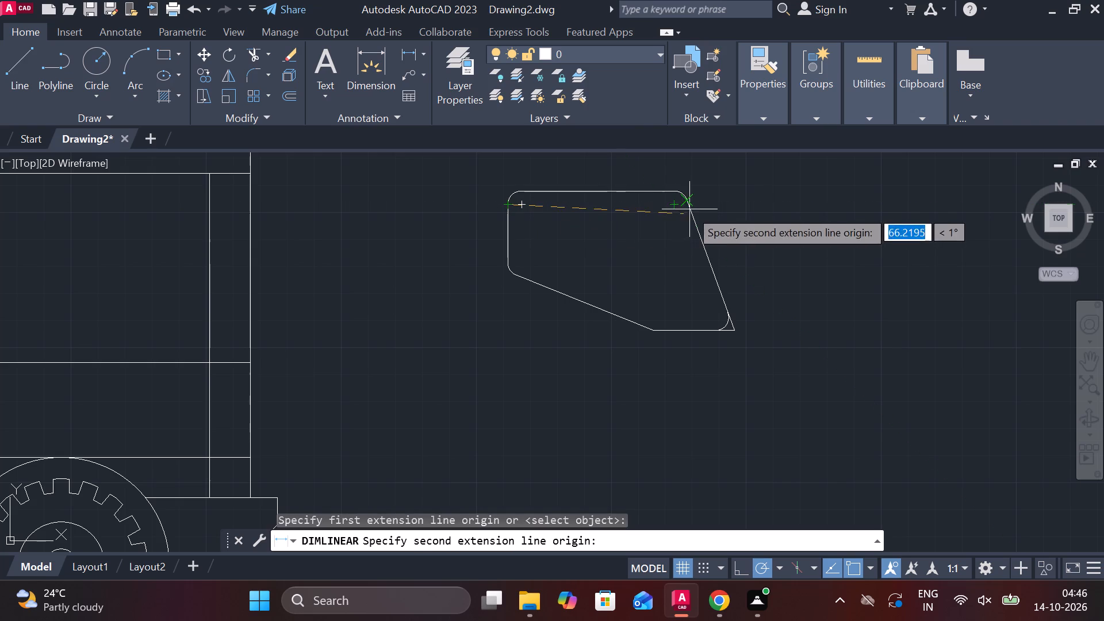
scroll(693, 205, "up", 3)
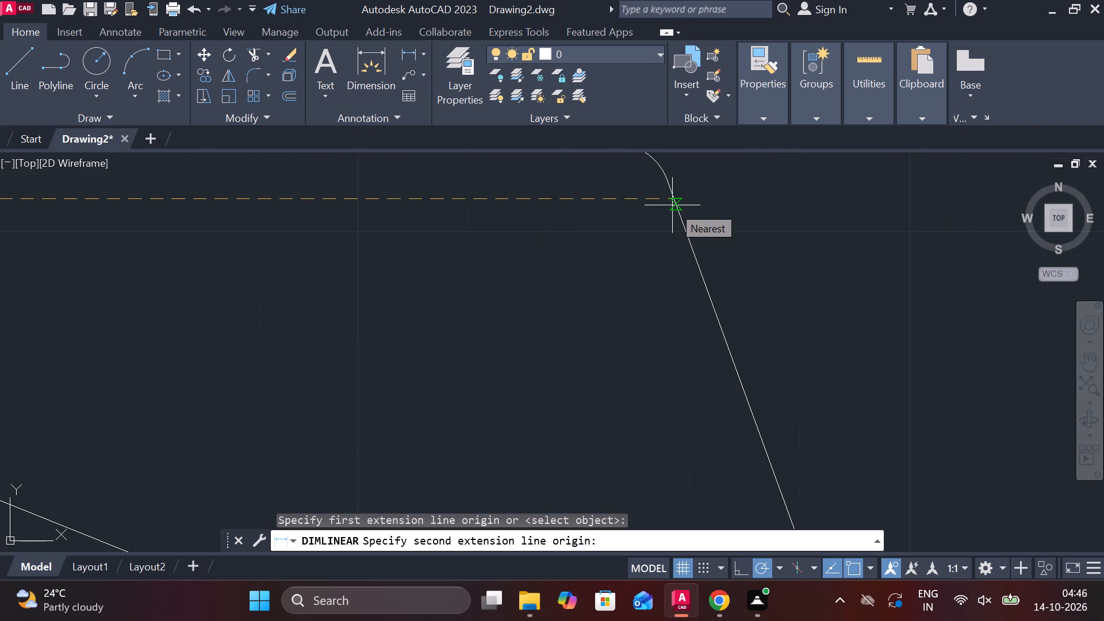
scroll(672, 205, "down", 3)
key("Escape")
Move the whole window outline into the cab, placing its sharp lower front corner on the intersection of the horizontal and front vertical guide lines.
scroll(710, 239, "down", 1)
left_click_drag(744, 332, 711, 311)
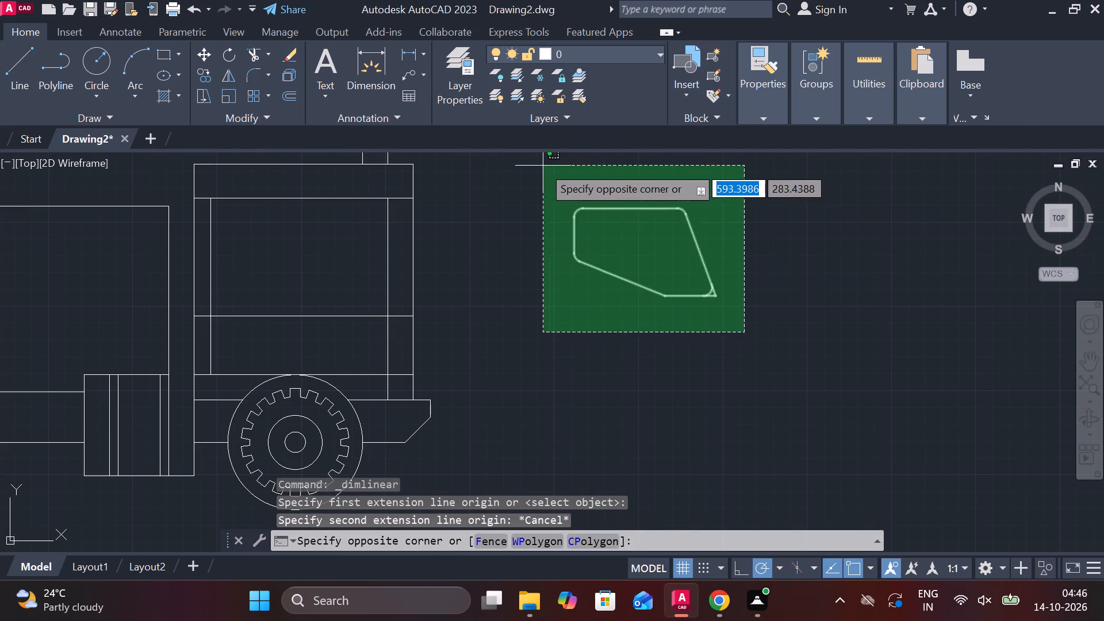
left_click(542, 166)
key("m")
key("Return")
scroll(718, 285, "up", 2)
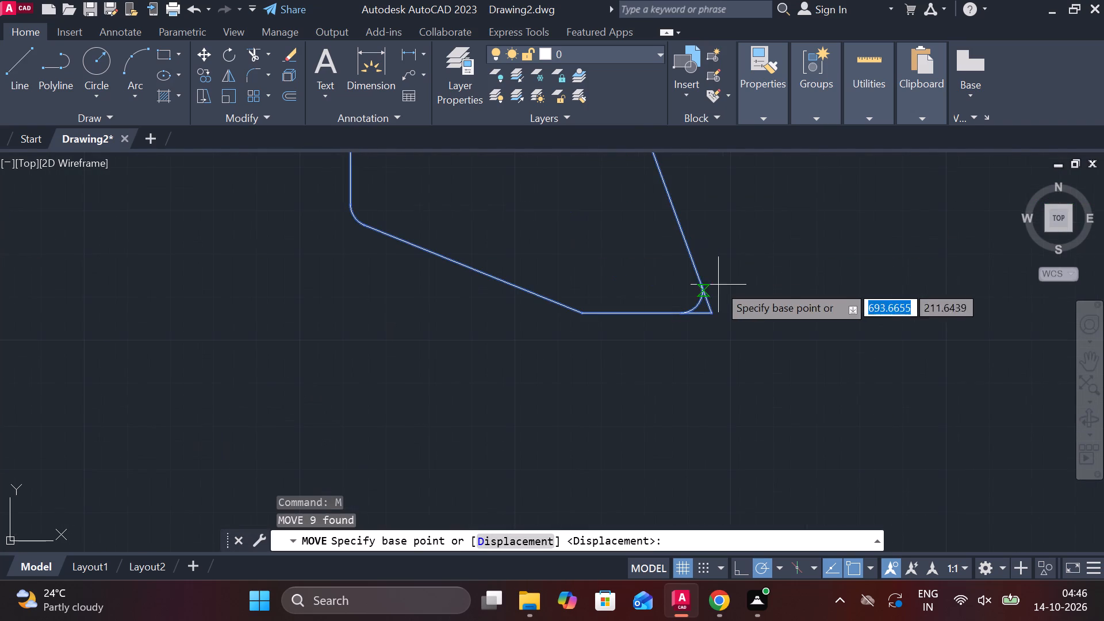
left_click(717, 313)
scroll(717, 317, "down", 2)
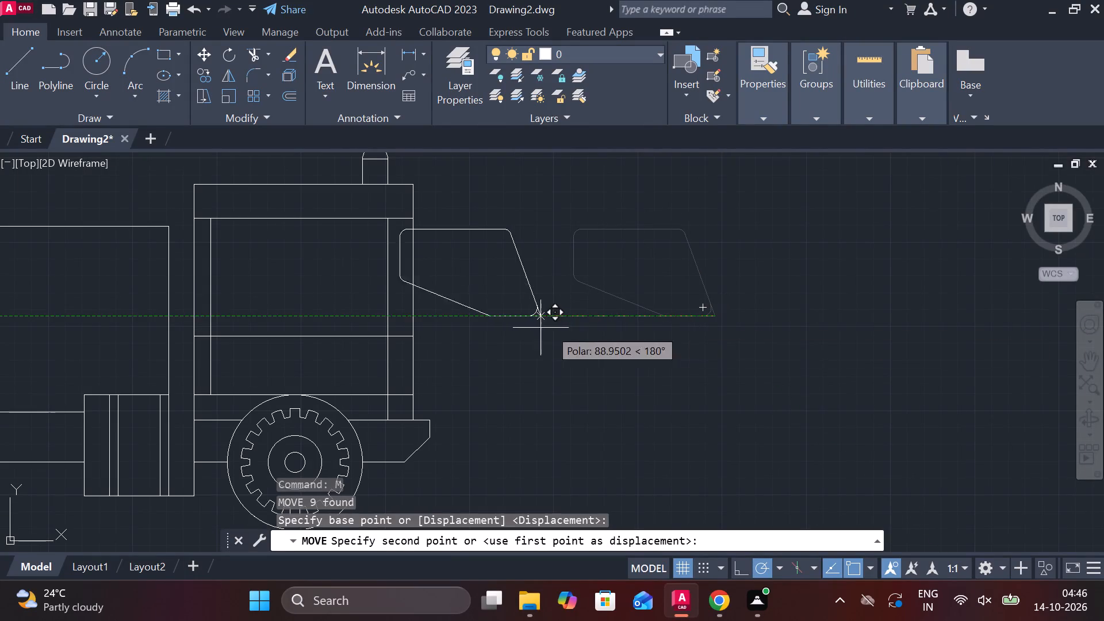
scroll(400, 338, "up", 3)
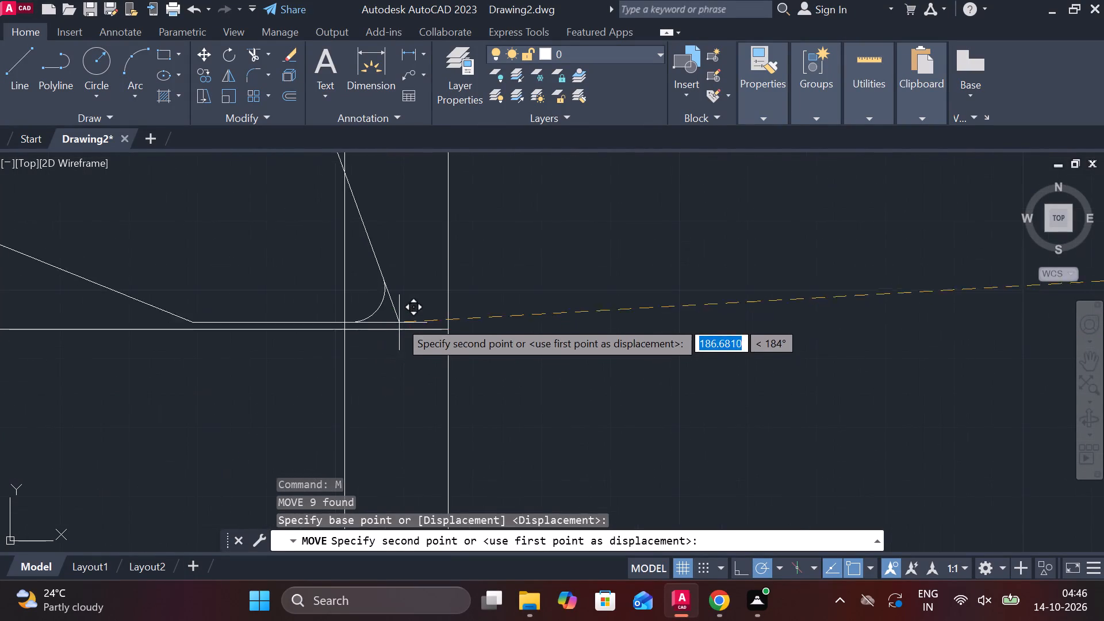
left_click(347, 327)
Erase the horizontal guide line along the window's bottom edge and the vertical guide line at its front corner.
scroll(466, 289, "down", 2)
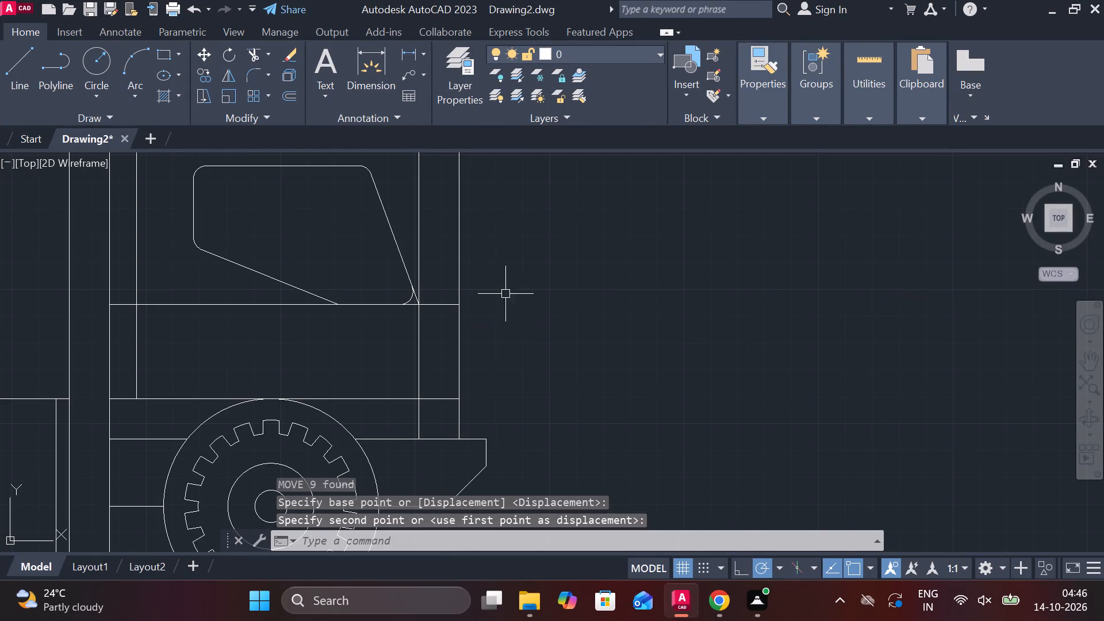
scroll(523, 297, "down", 1)
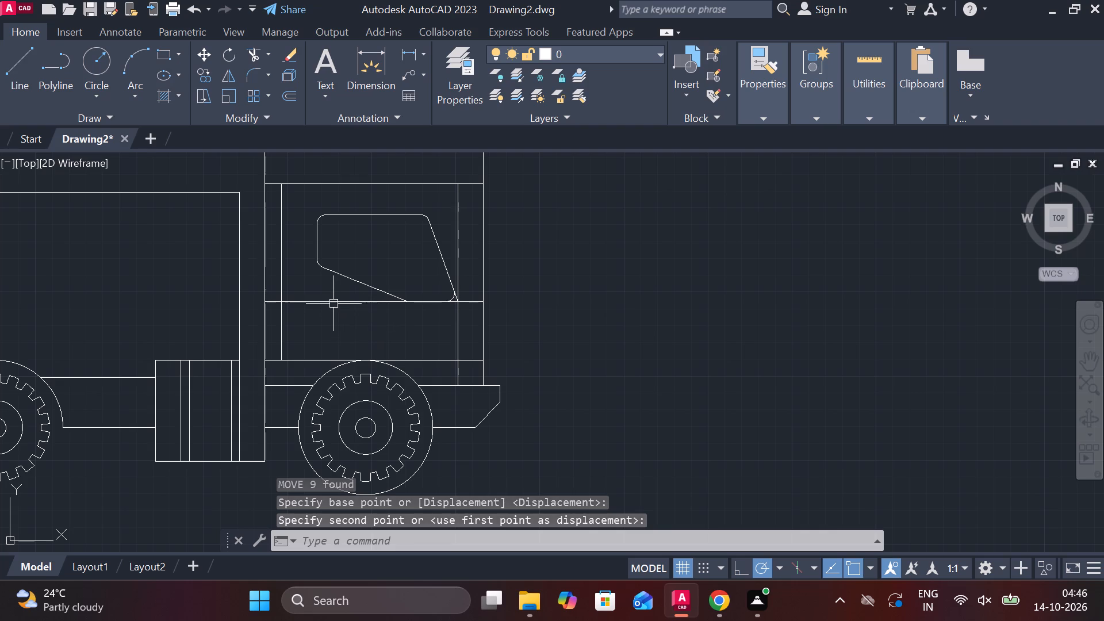
left_click(331, 300)
type("e")
key("space")
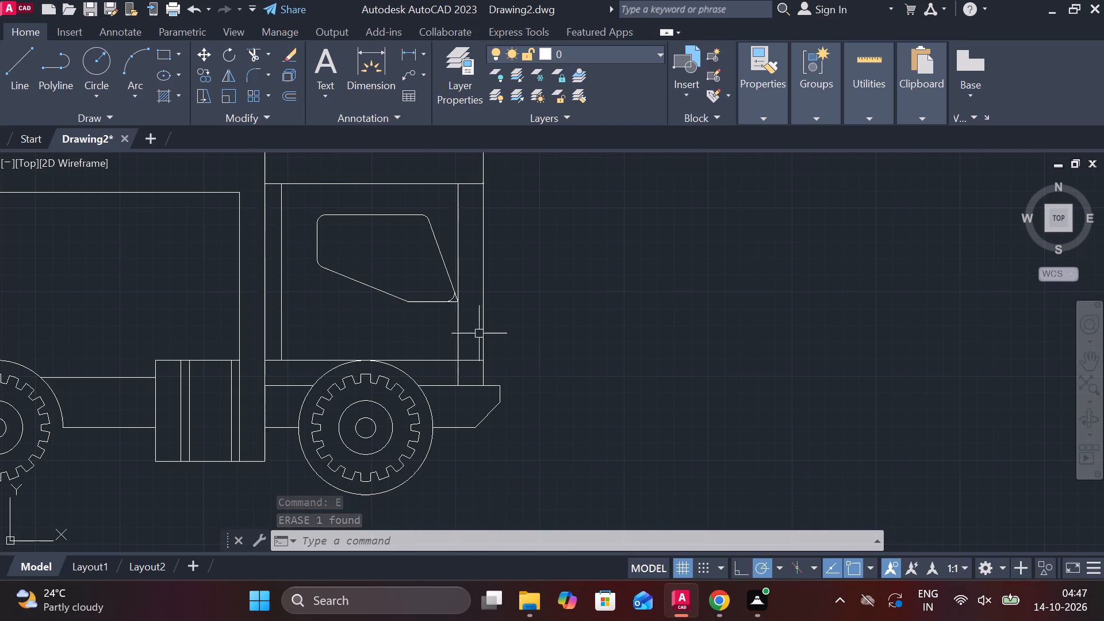
left_click(461, 244)
type("e")
key("space")
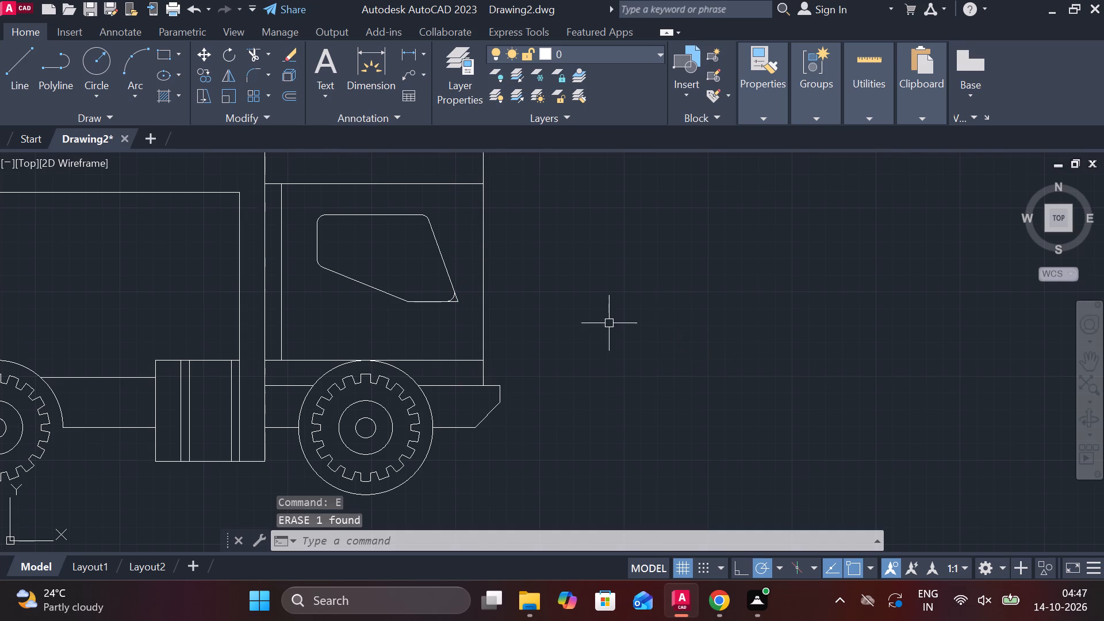
Examine the cab with its inserted window and the overall truck side view.
scroll(599, 315, "down", 1)
scroll(549, 339, "up", 1)
middle_click_drag(586, 342, 632, 343)
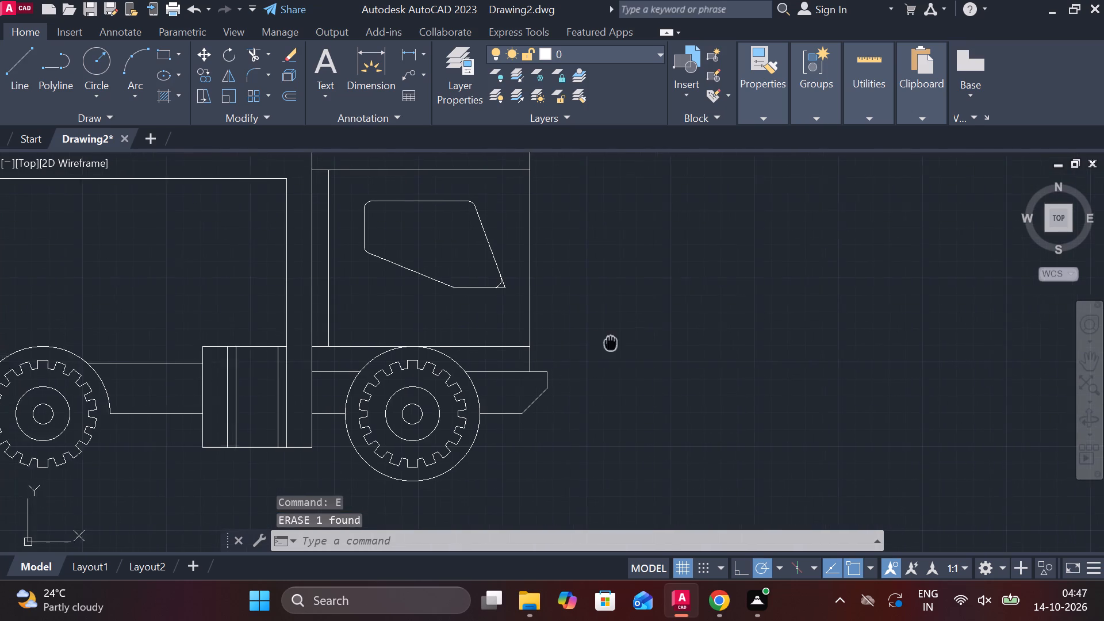
middle_click_drag(632, 343, 644, 340)
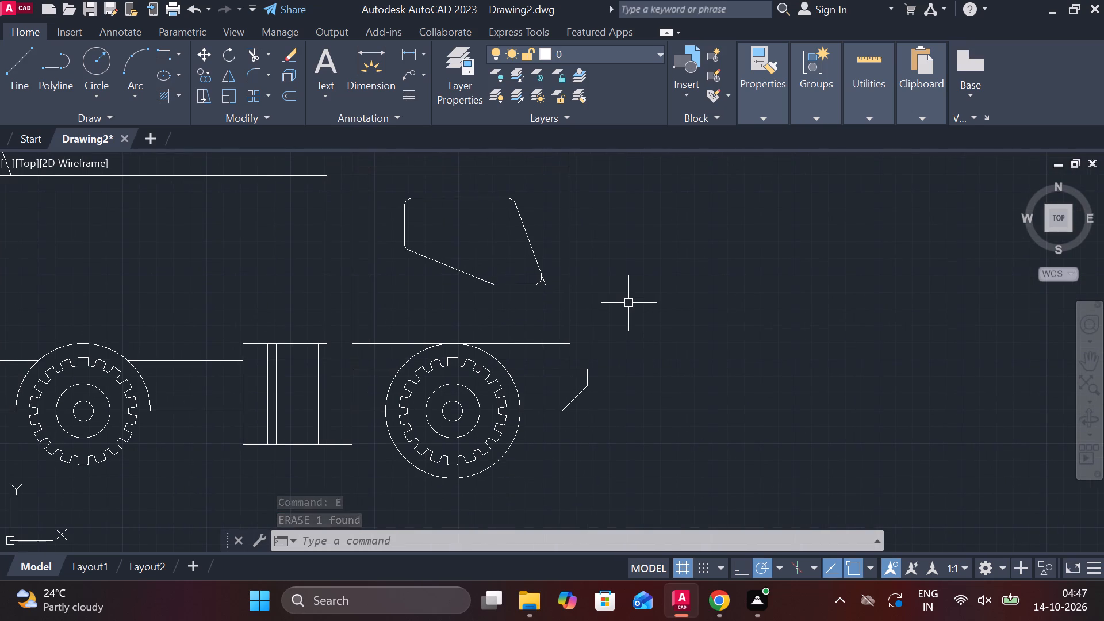
scroll(503, 306, "up", 1)
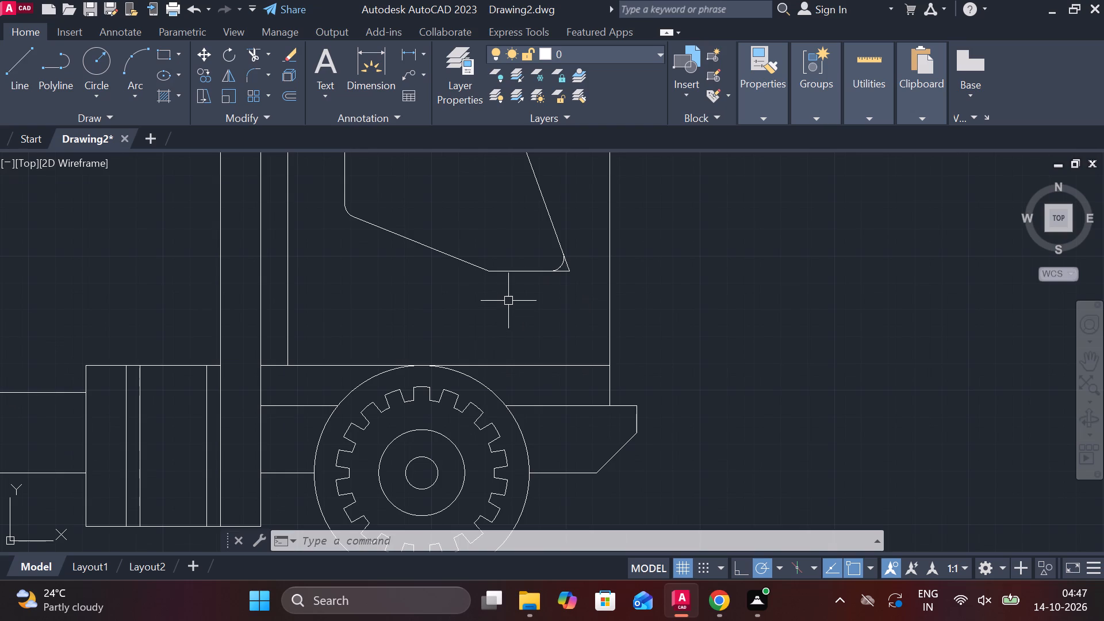
scroll(509, 298, "down", 2)
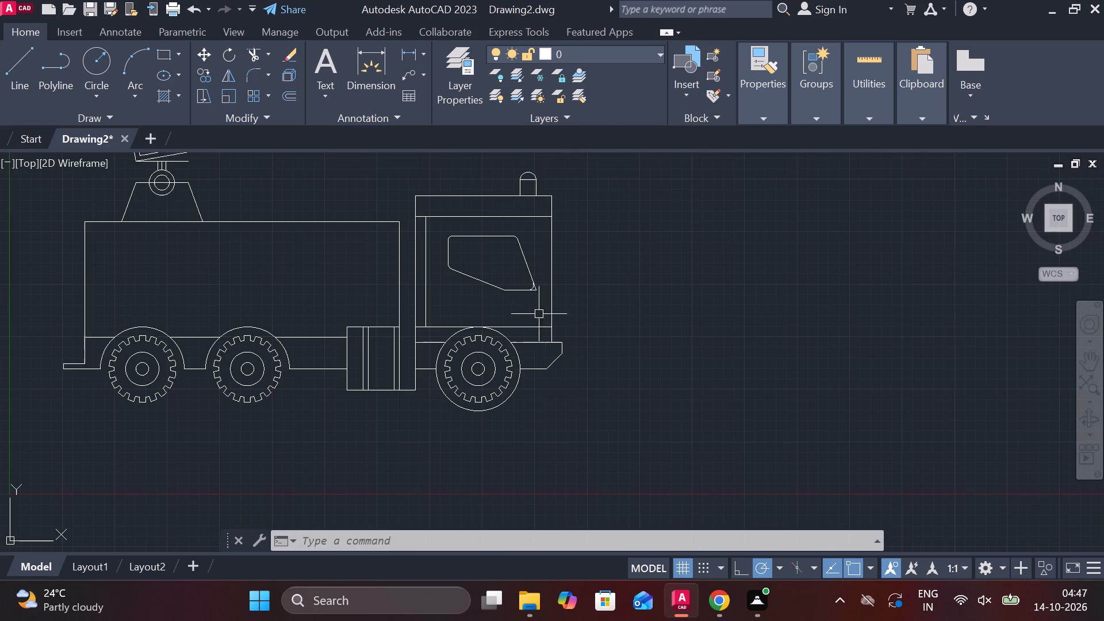
middle_click_drag(562, 410, 775, 420)
middle_click_drag(725, 421, 691, 421)
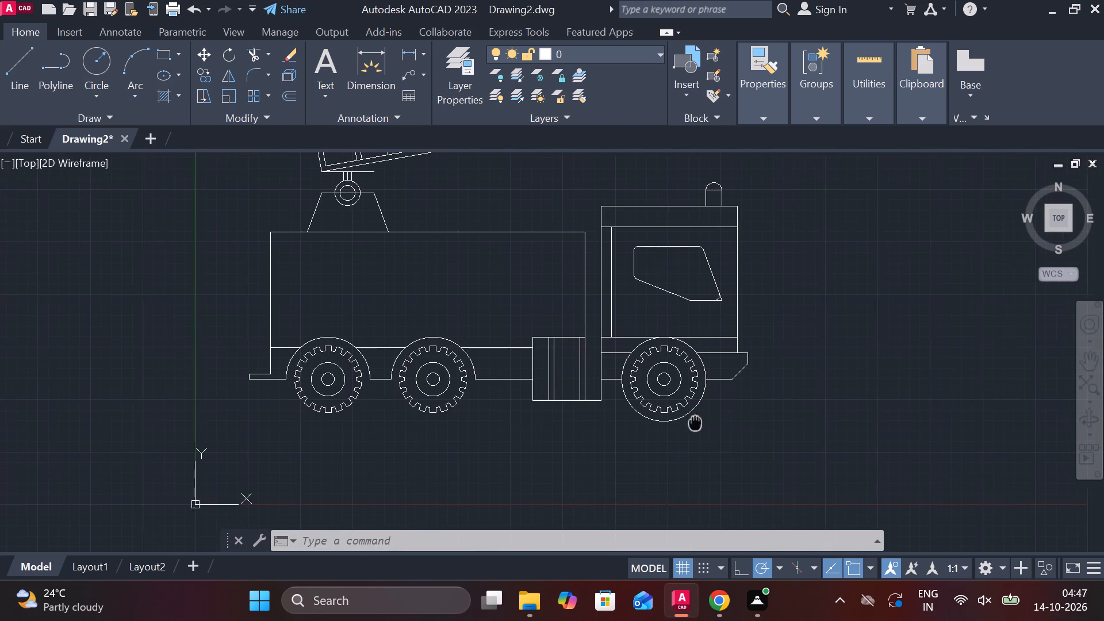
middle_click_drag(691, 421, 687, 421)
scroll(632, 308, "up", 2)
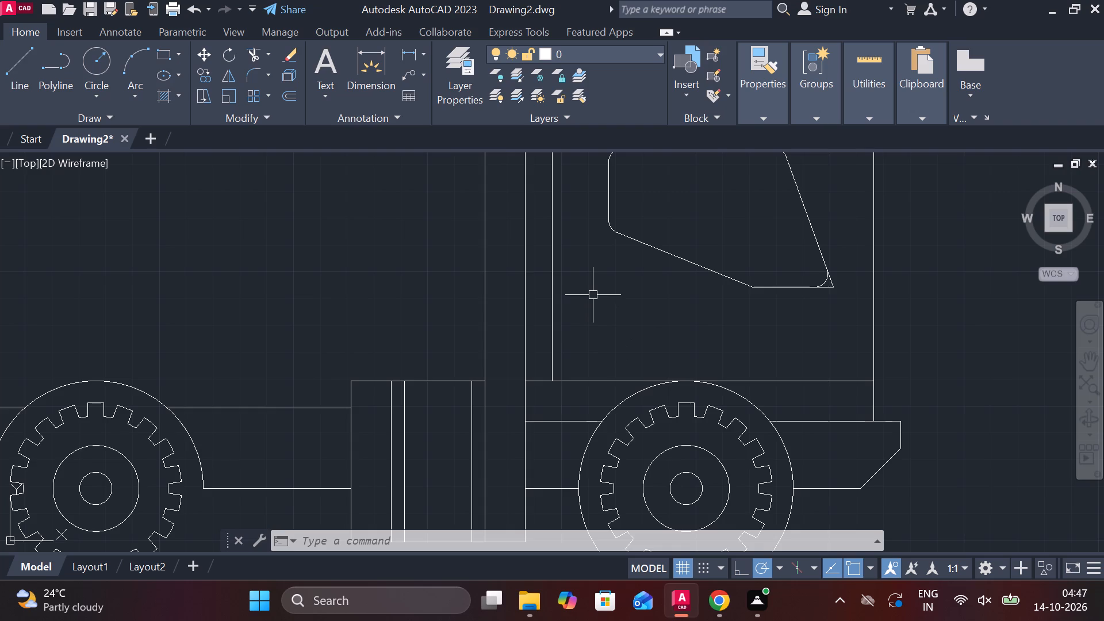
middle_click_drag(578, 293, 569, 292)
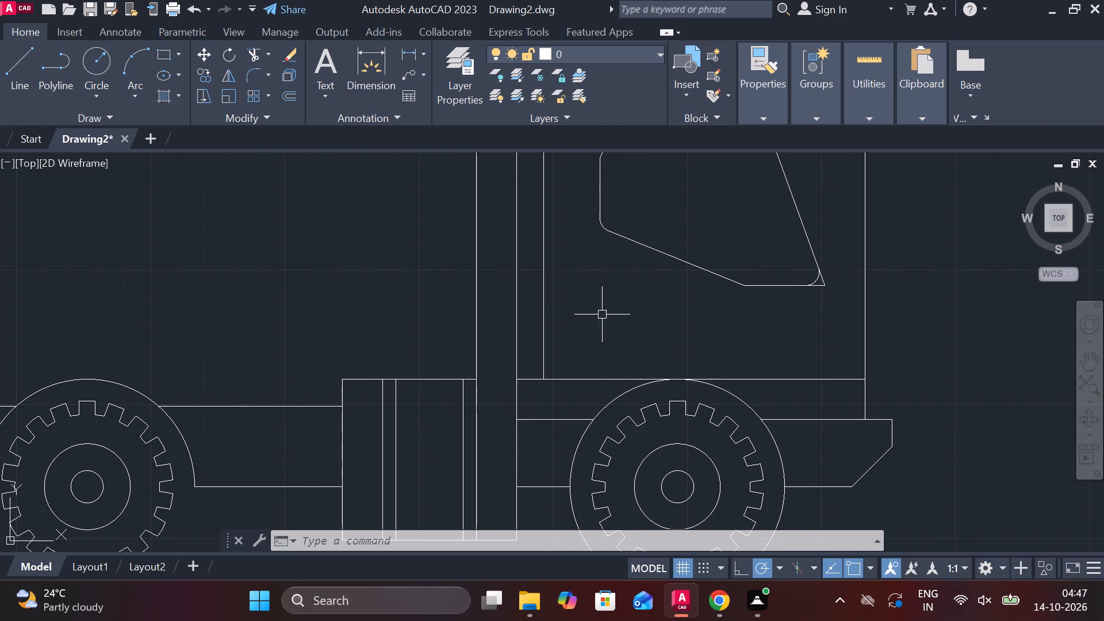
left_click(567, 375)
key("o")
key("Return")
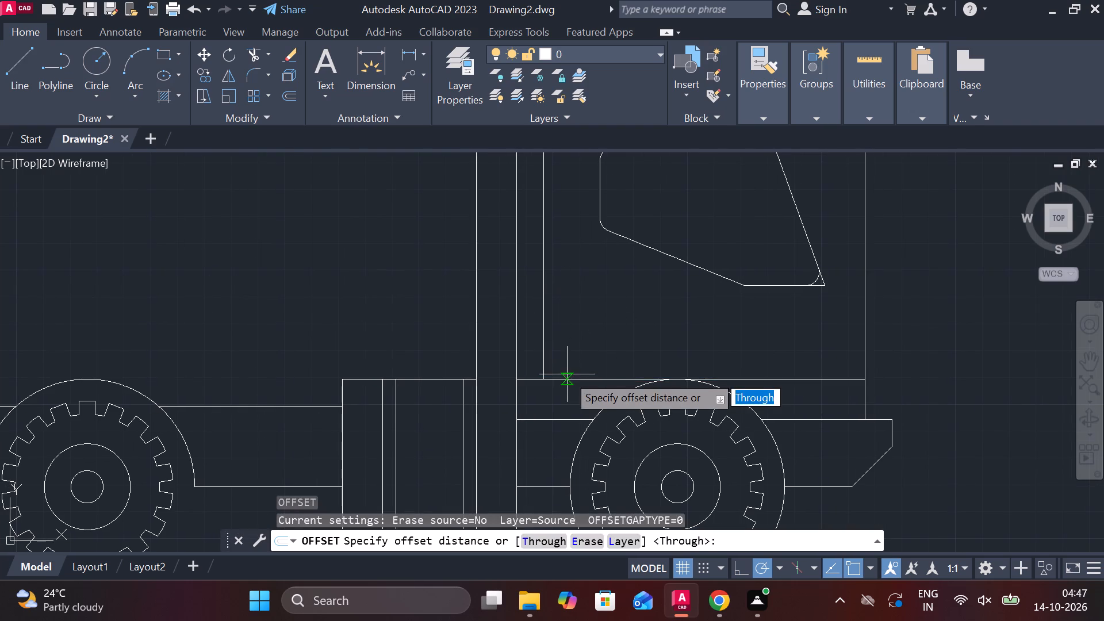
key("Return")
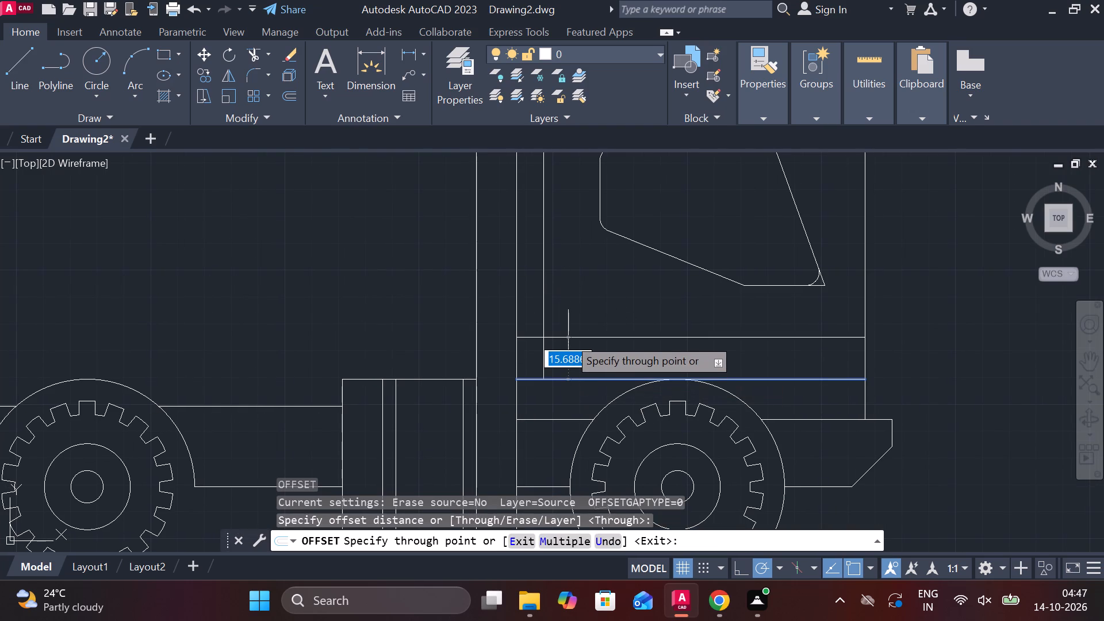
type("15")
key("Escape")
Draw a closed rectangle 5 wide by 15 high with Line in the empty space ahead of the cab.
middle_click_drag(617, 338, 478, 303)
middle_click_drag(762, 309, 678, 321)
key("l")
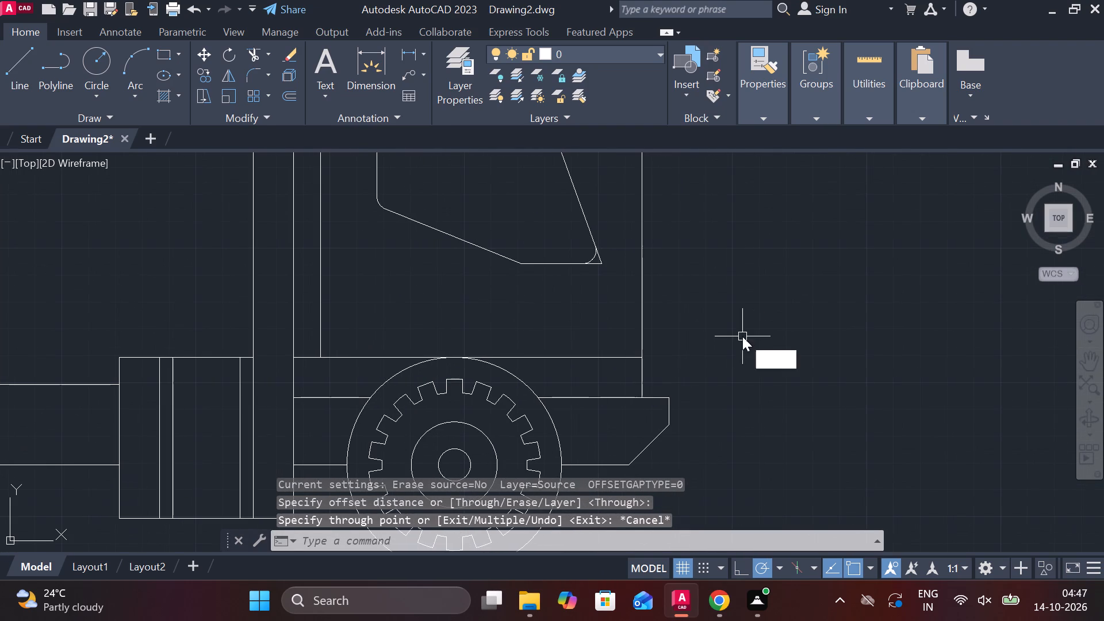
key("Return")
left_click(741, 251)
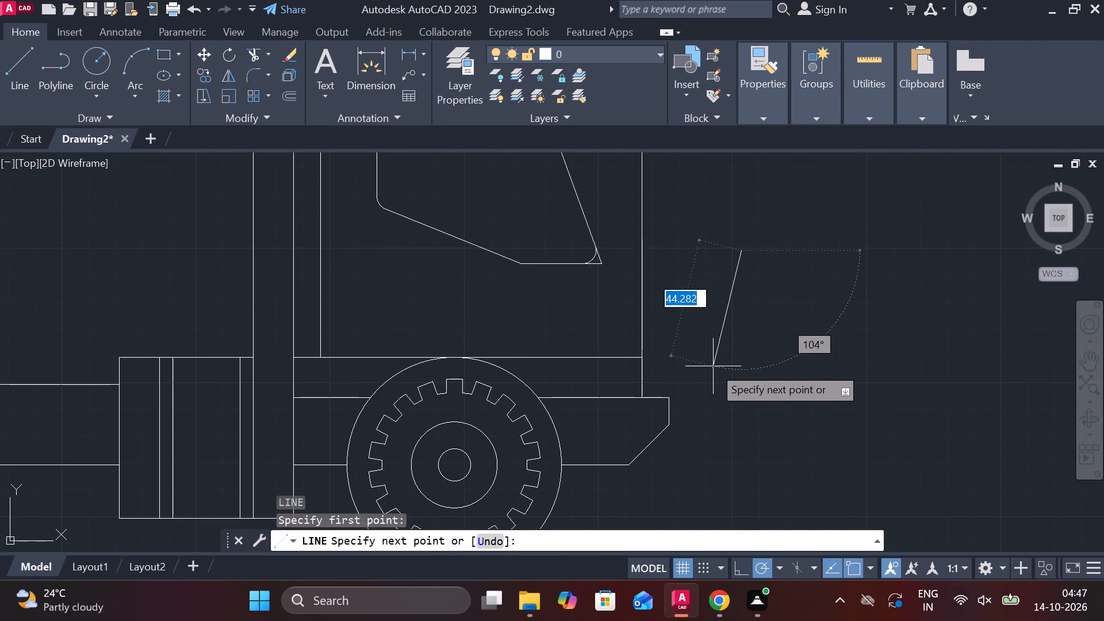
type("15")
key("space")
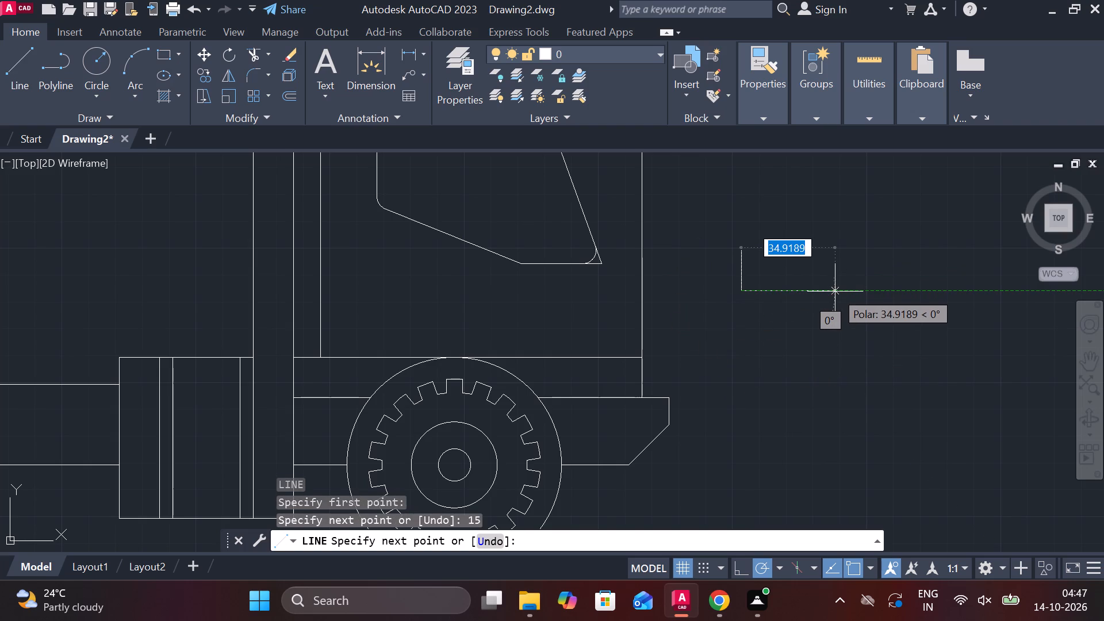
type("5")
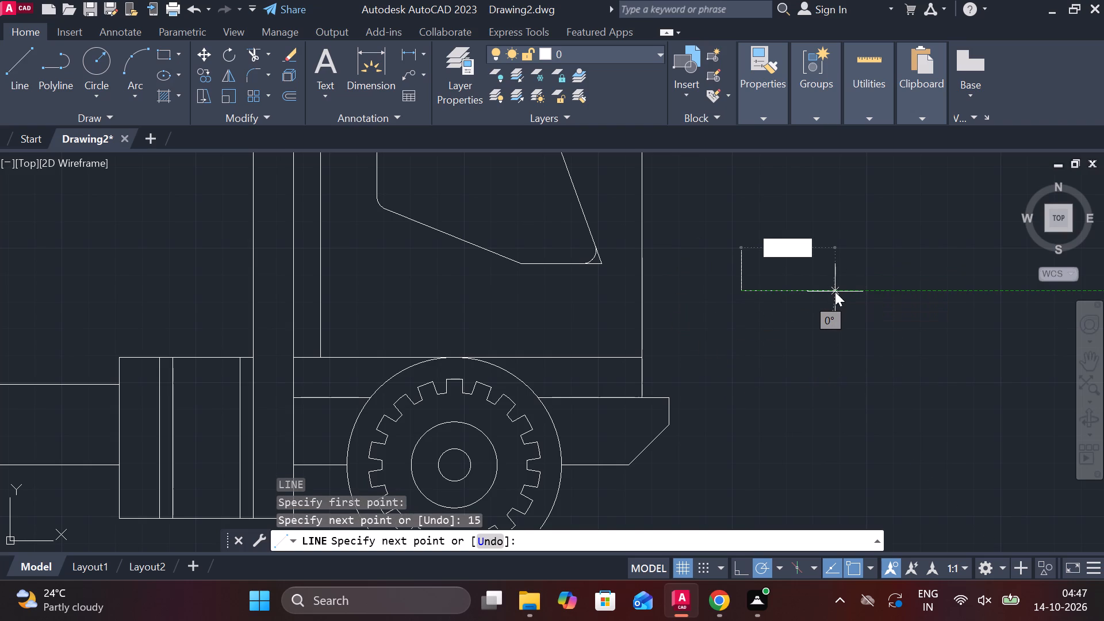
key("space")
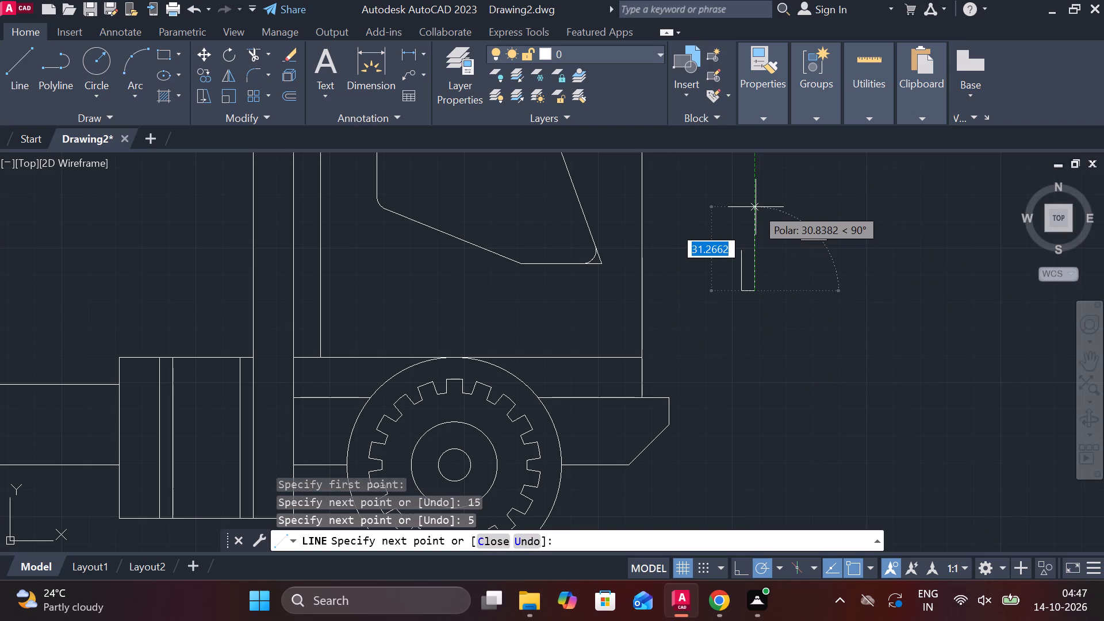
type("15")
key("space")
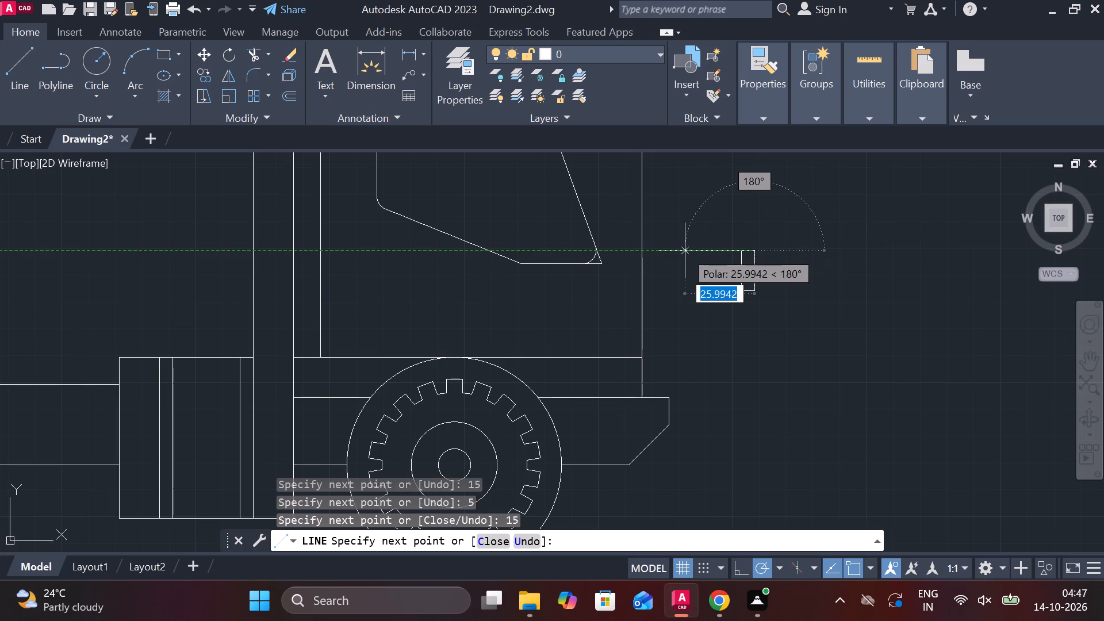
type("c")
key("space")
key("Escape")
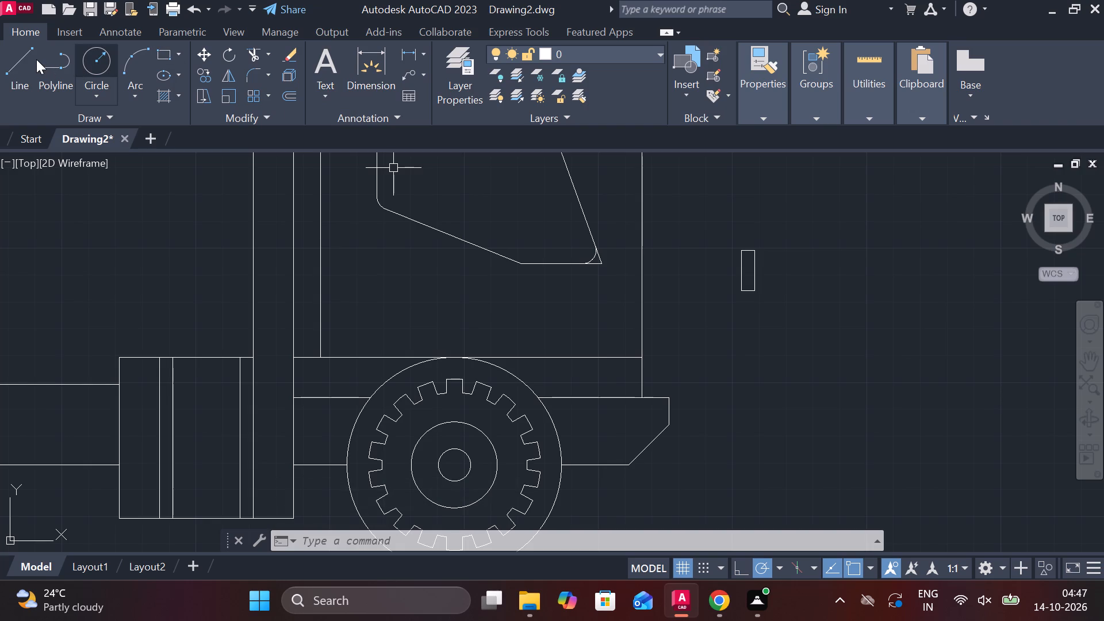
Draw guide lines 15 toward the front and 15 up from the lower end of the cab's inner rear vertical line.
left_click(20, 65)
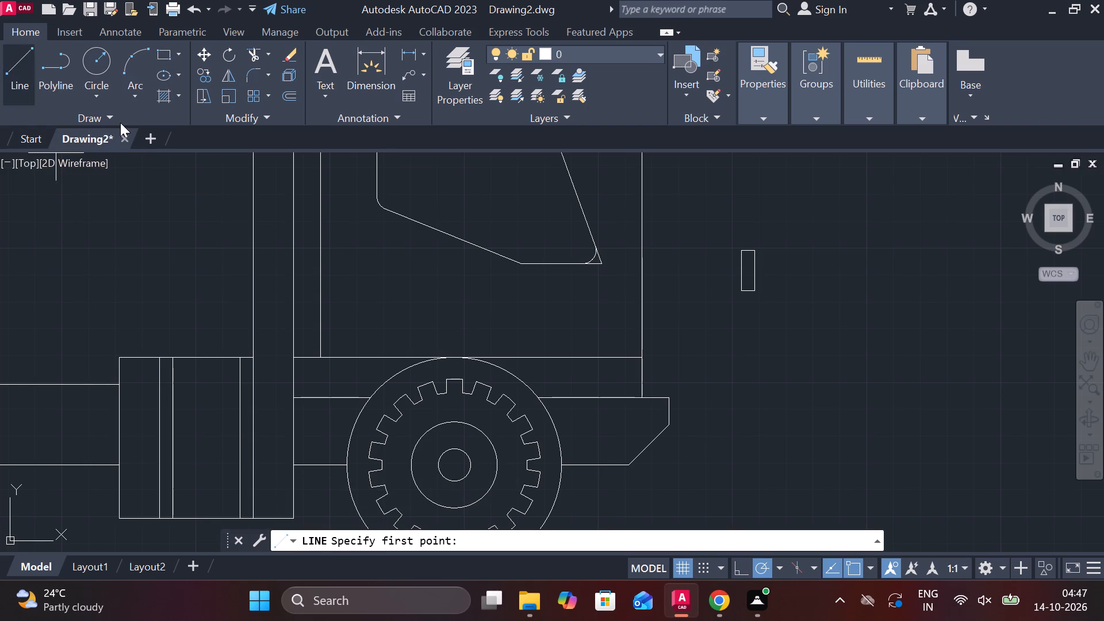
left_click(320, 356)
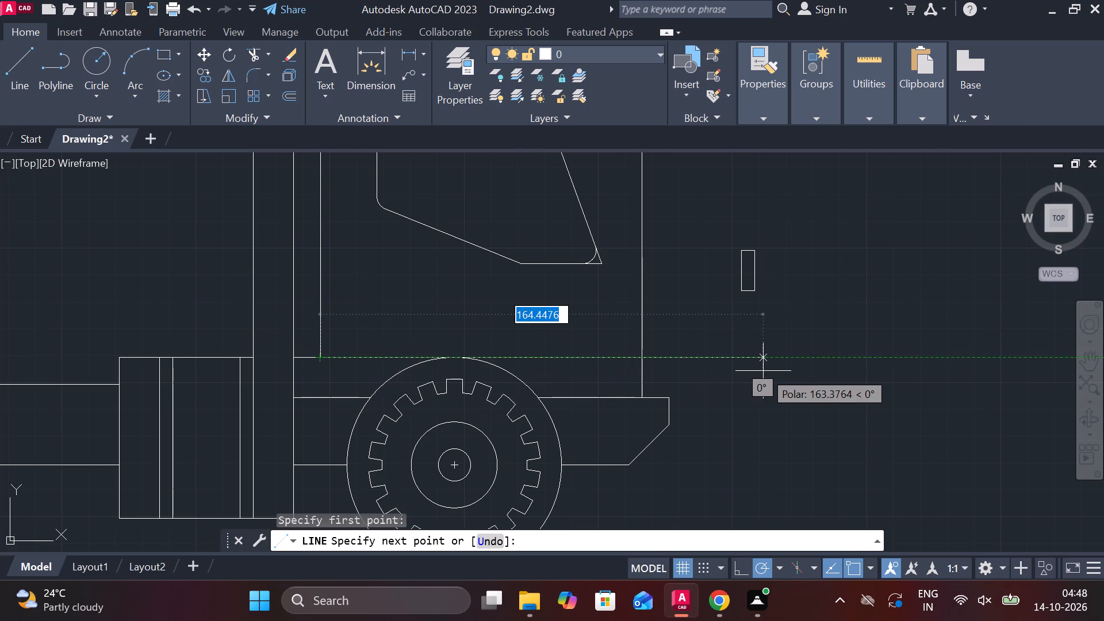
type("15")
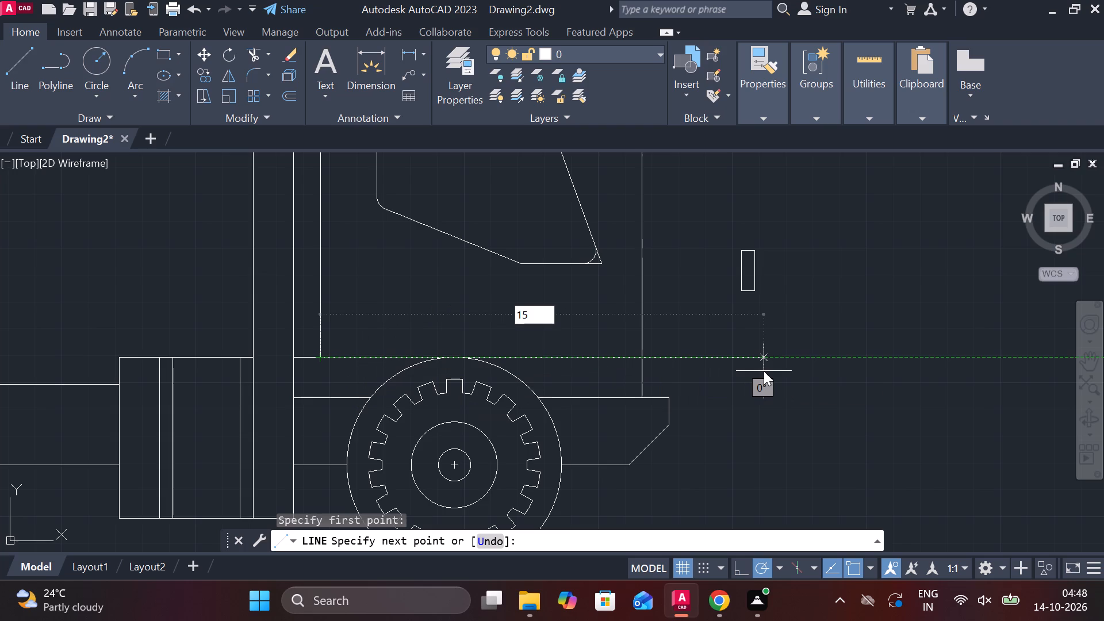
key("space")
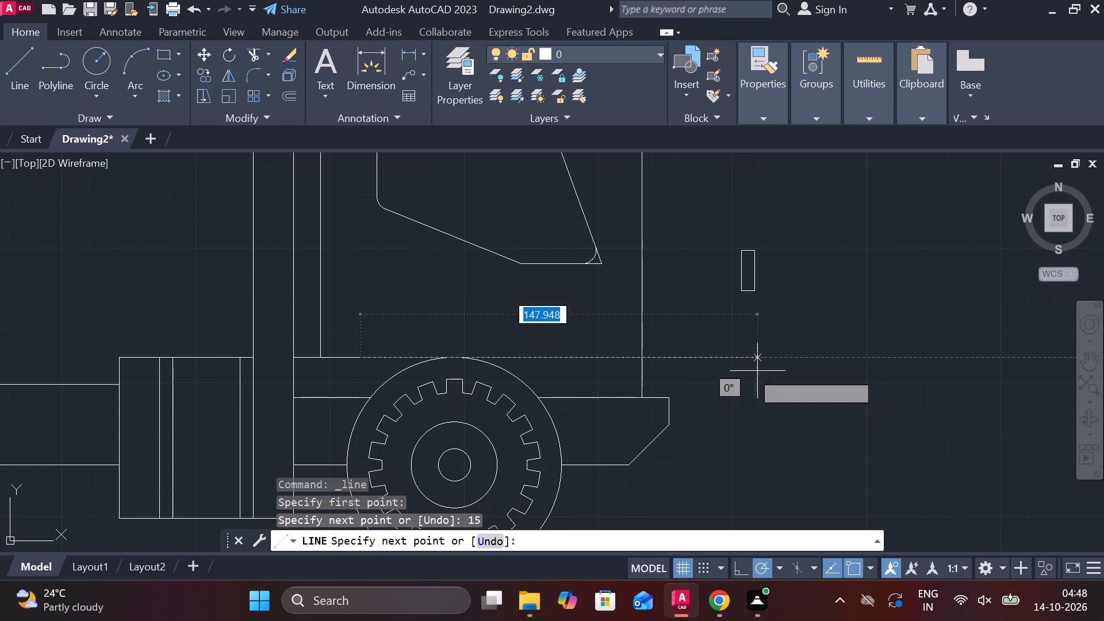
type("15")
key("space")
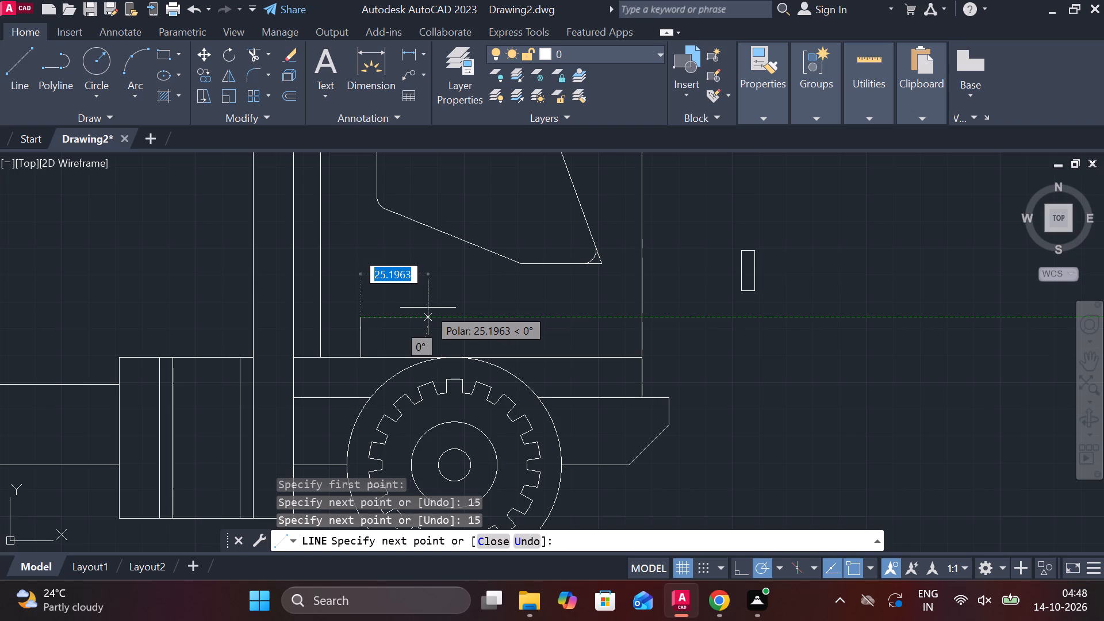
Continue from the guide lines' upper end with a closed door-handle rectangle 5 wide by 15 high below the window.
type("5")
key("space")
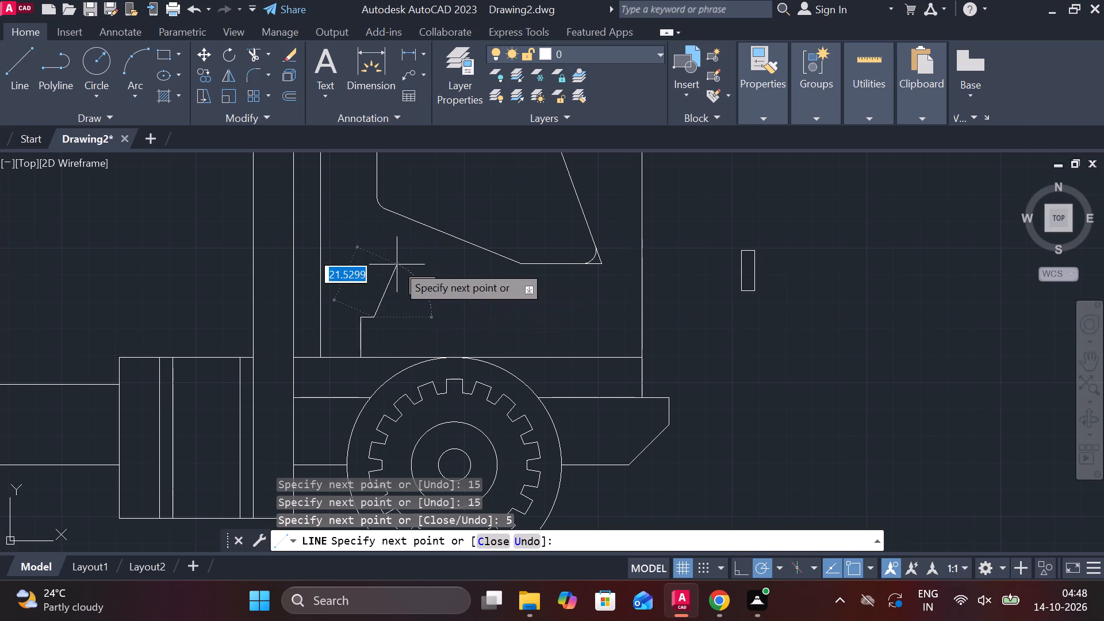
type("15")
key("space")
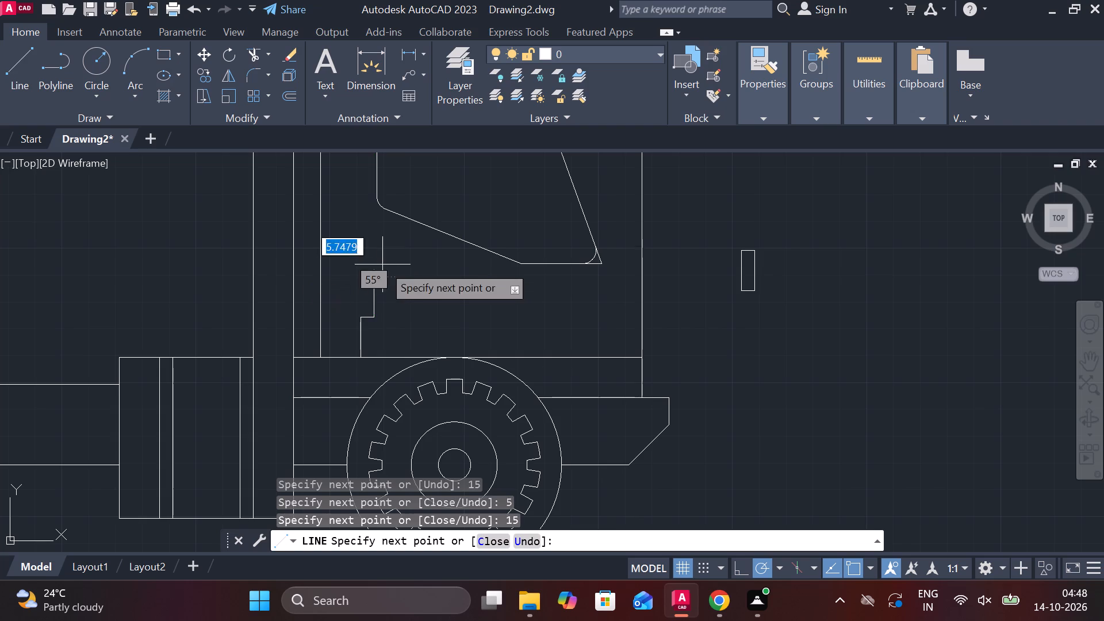
type("5")
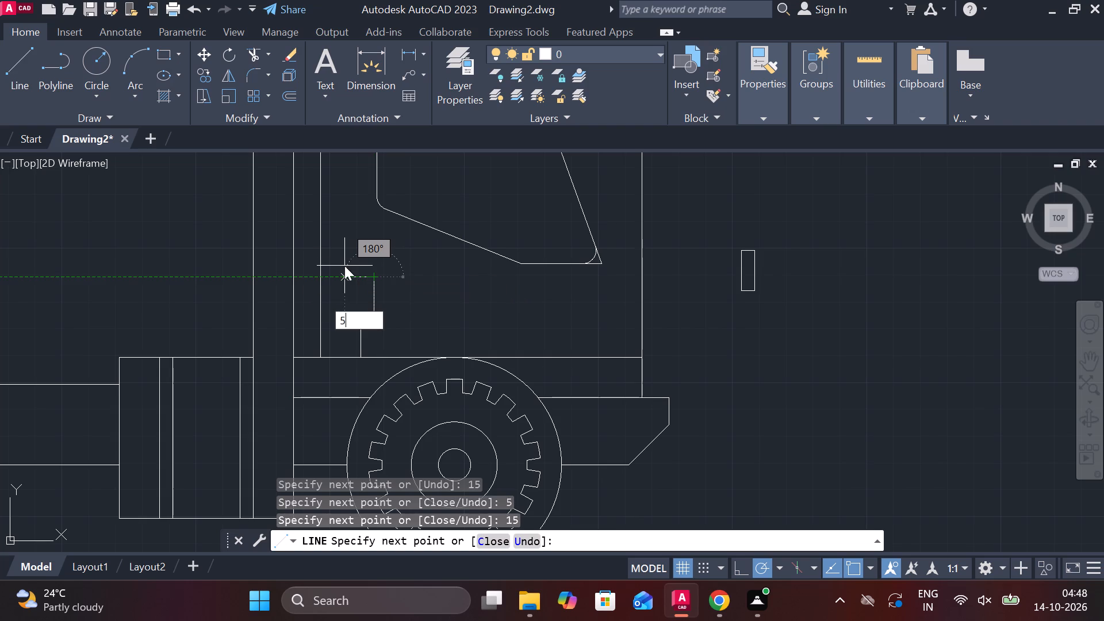
key("space")
left_click(362, 316)
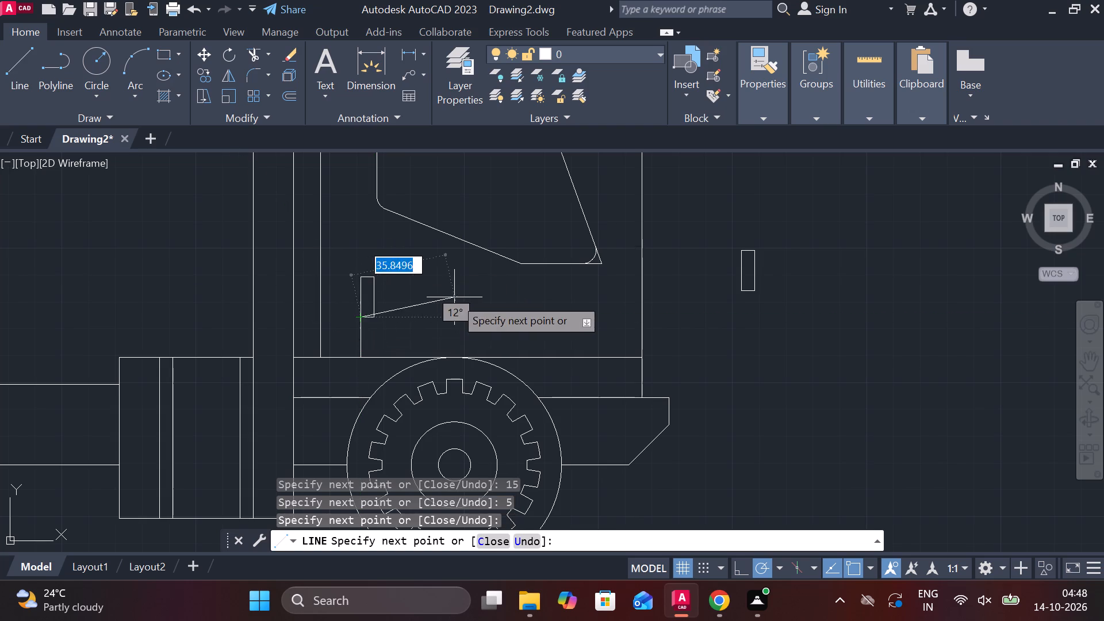
key("Escape")
Erase the vertical and horizontal 15-unit guide lines below the small rectangle in the cab.
left_click(363, 334)
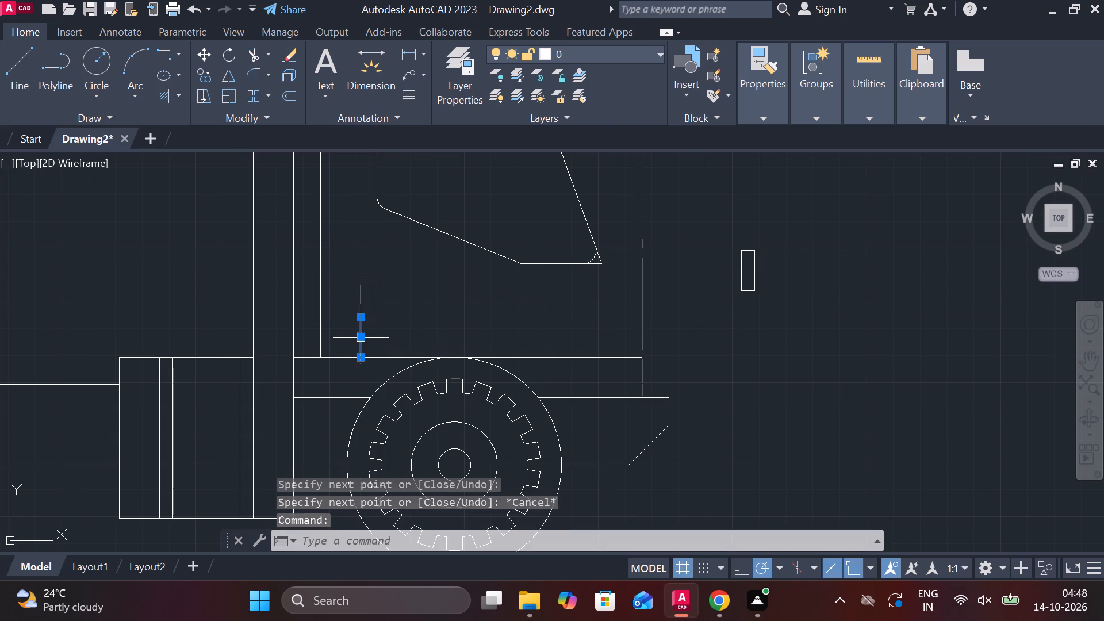
left_click(344, 358)
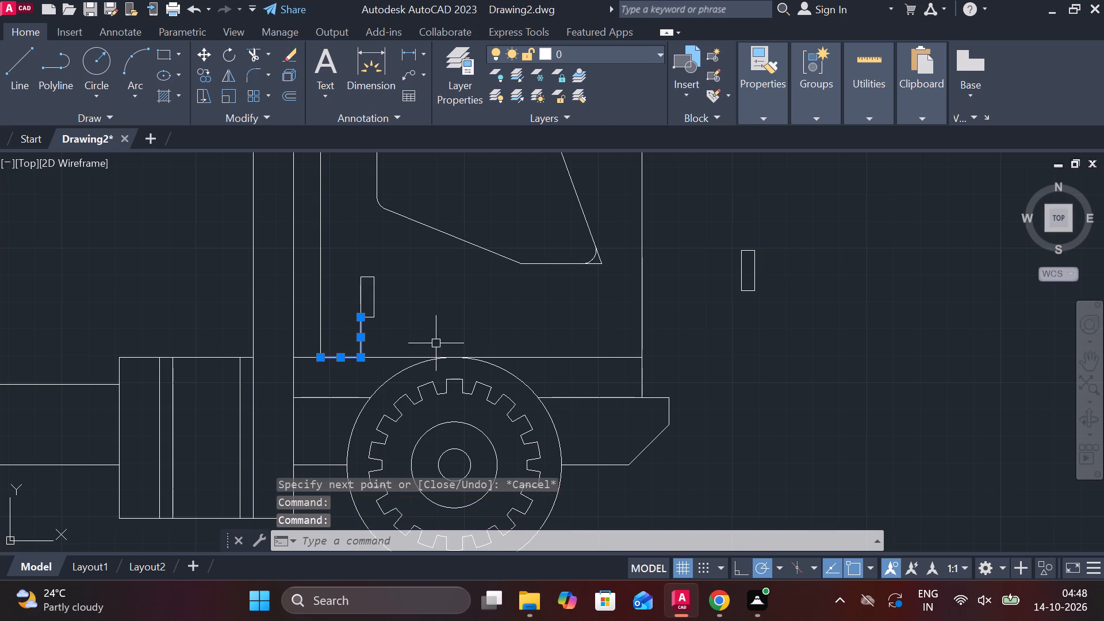
type("e")
key("space")
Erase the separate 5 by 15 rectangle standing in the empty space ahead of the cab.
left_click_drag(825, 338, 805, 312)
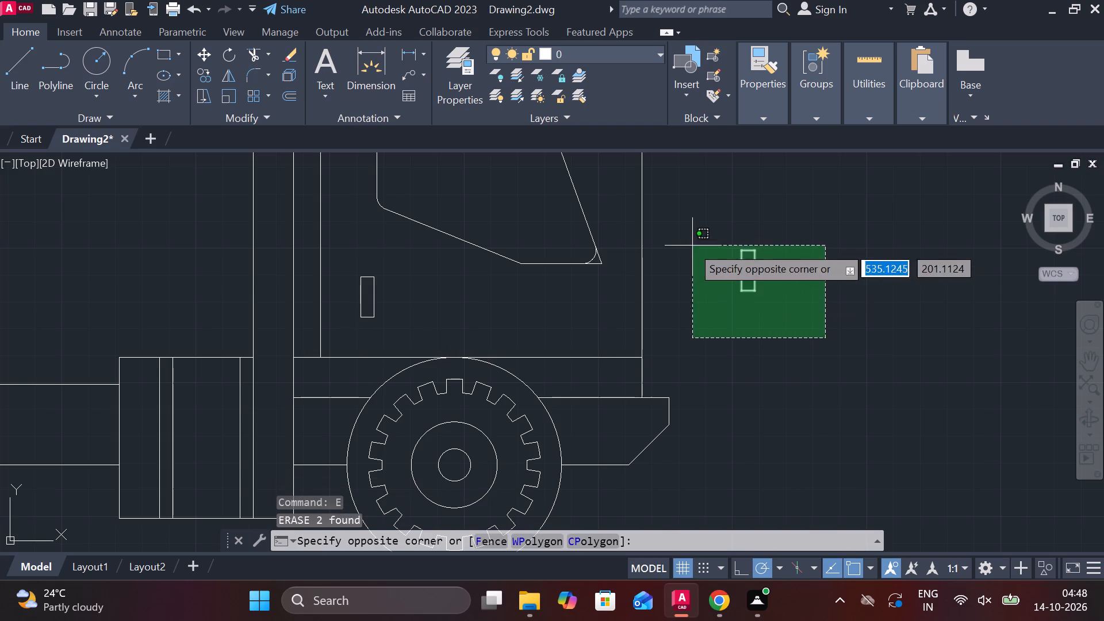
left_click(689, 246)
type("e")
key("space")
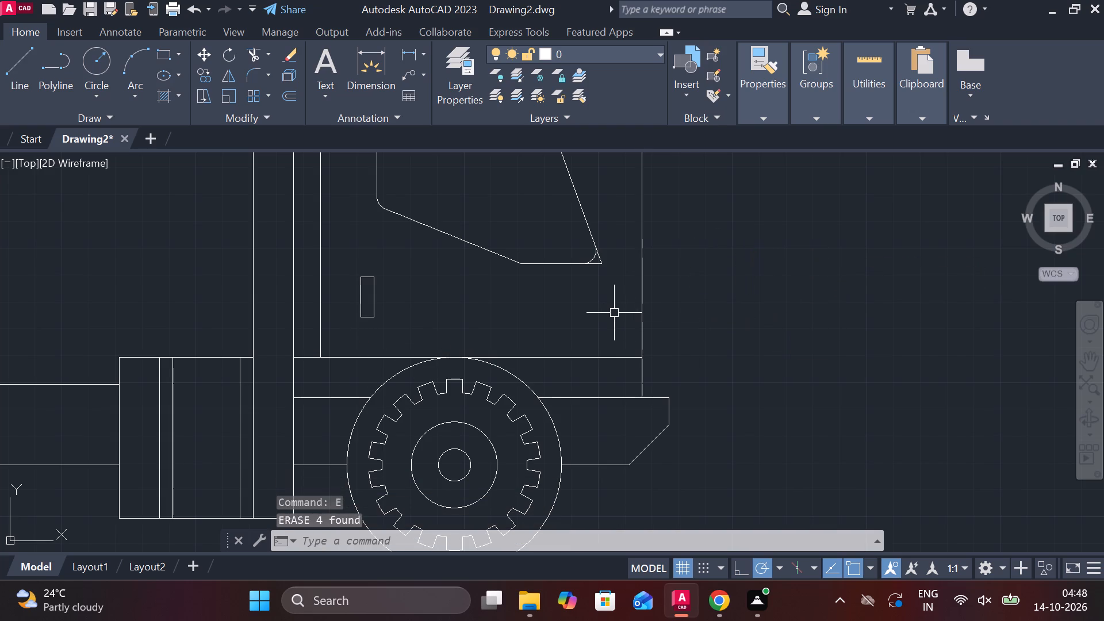
Lengthen the window's top edge toward the rear, past the rounded upper rear corner.
scroll(506, 296, "down", 2)
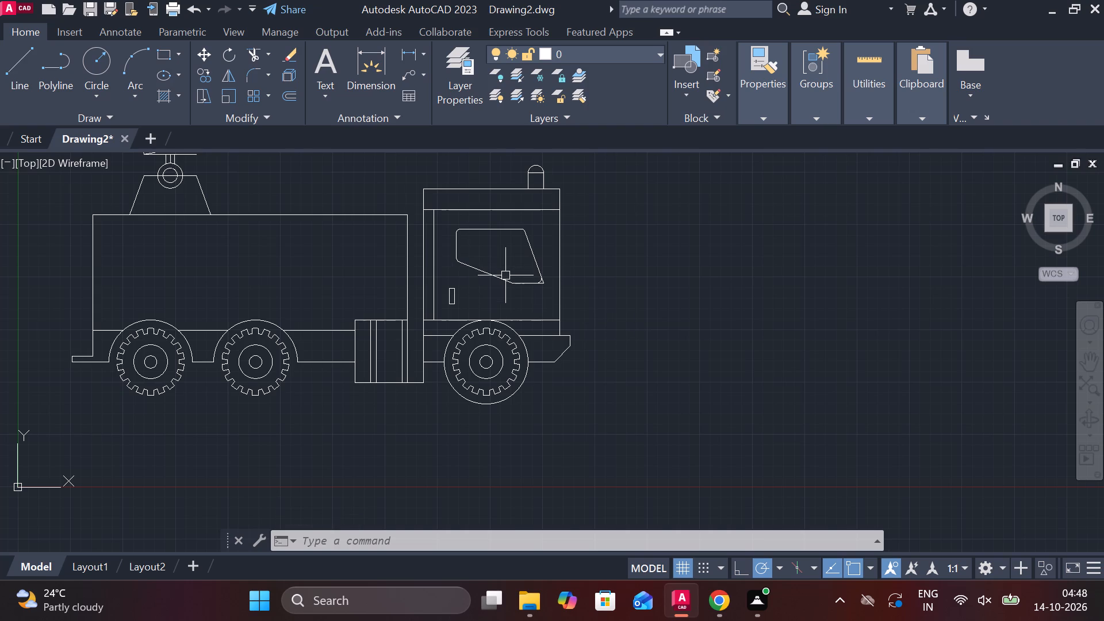
scroll(505, 213, "up", 2)
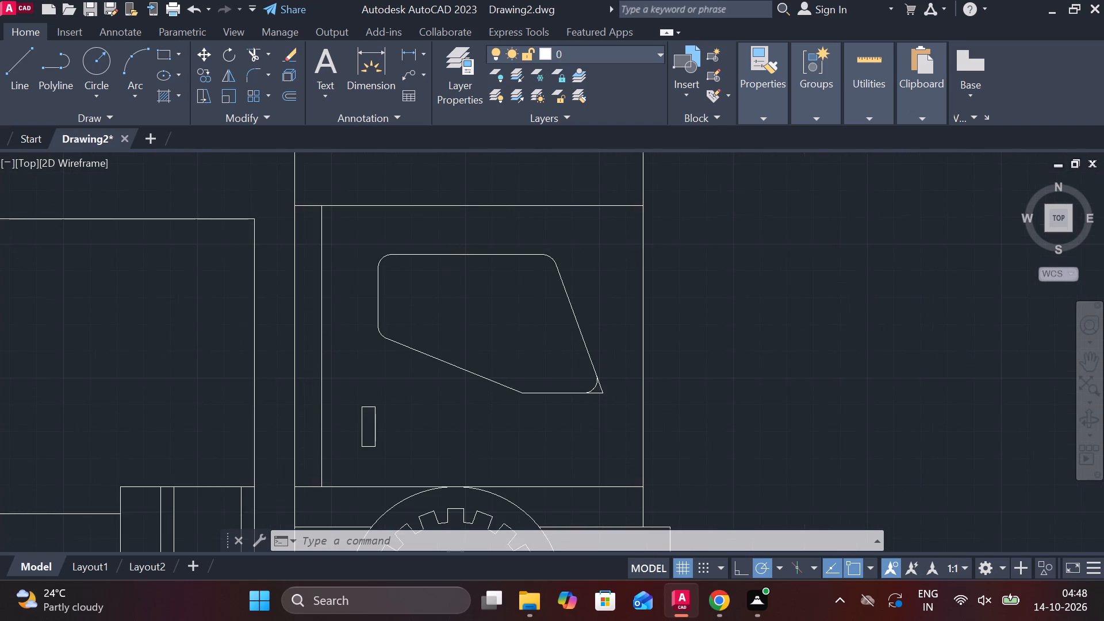
scroll(450, 270, "up", 1)
middle_click_drag(474, 285, 508, 327)
key("e")
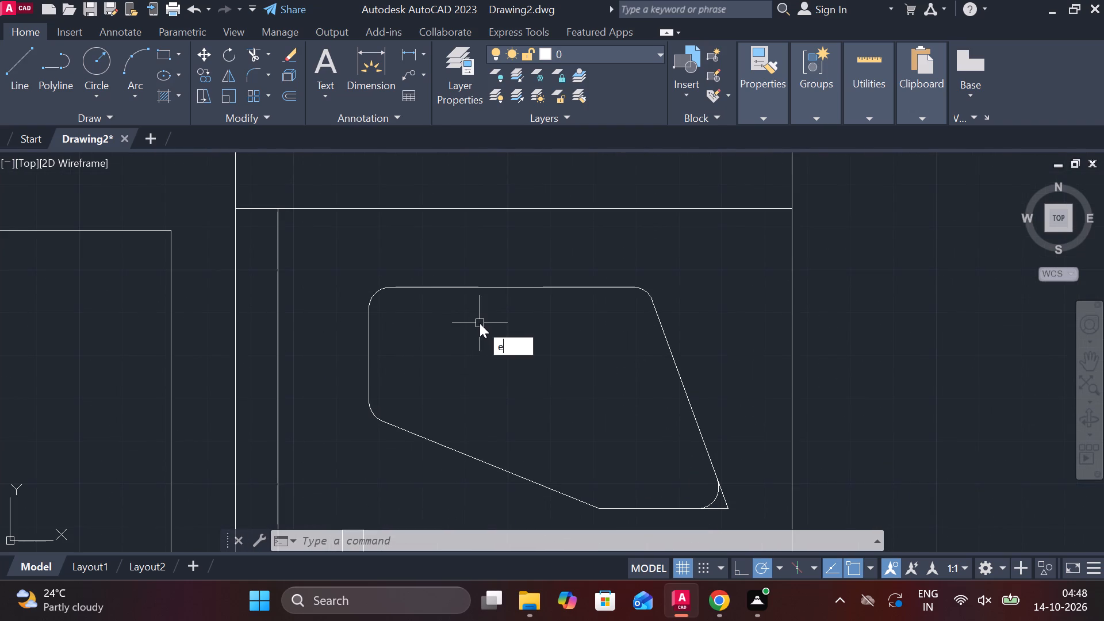
key("Escape")
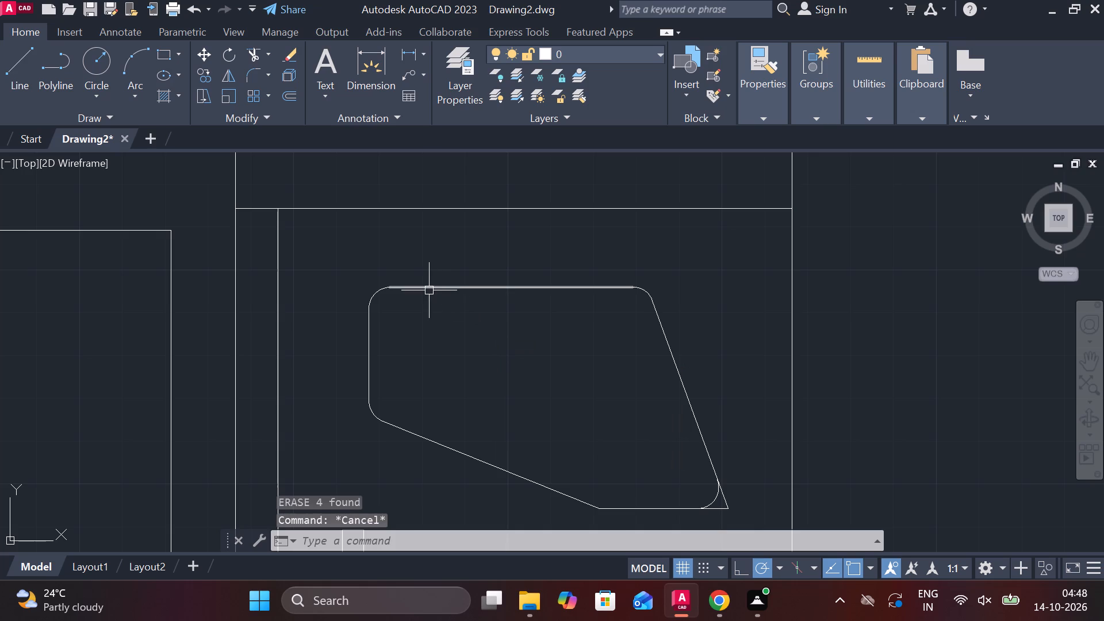
left_click(429, 290)
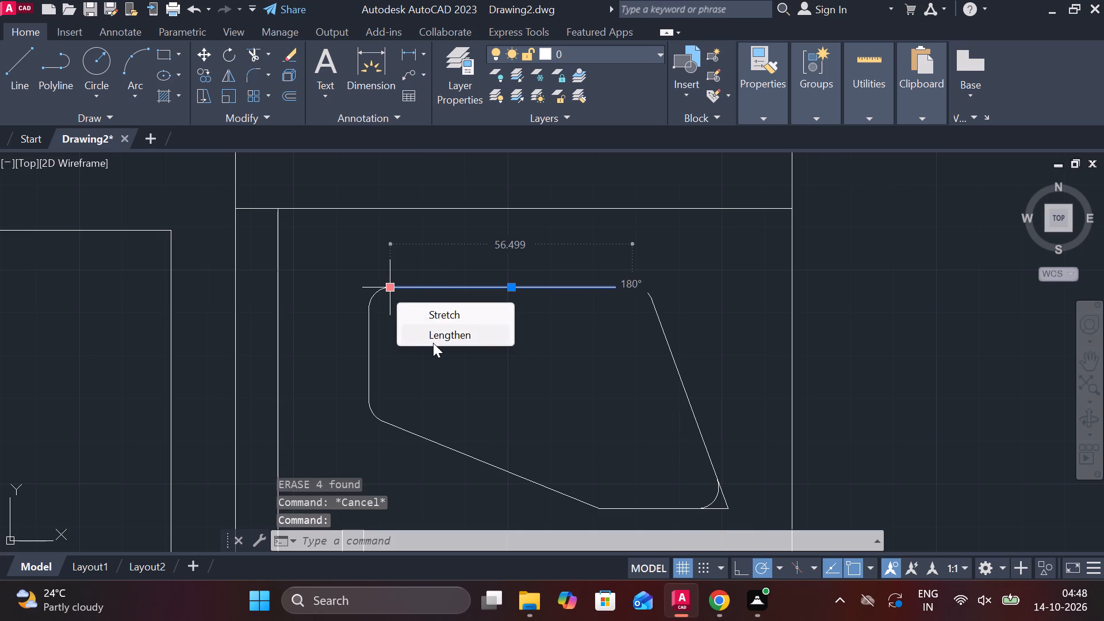
left_click(433, 343)
left_click(349, 319)
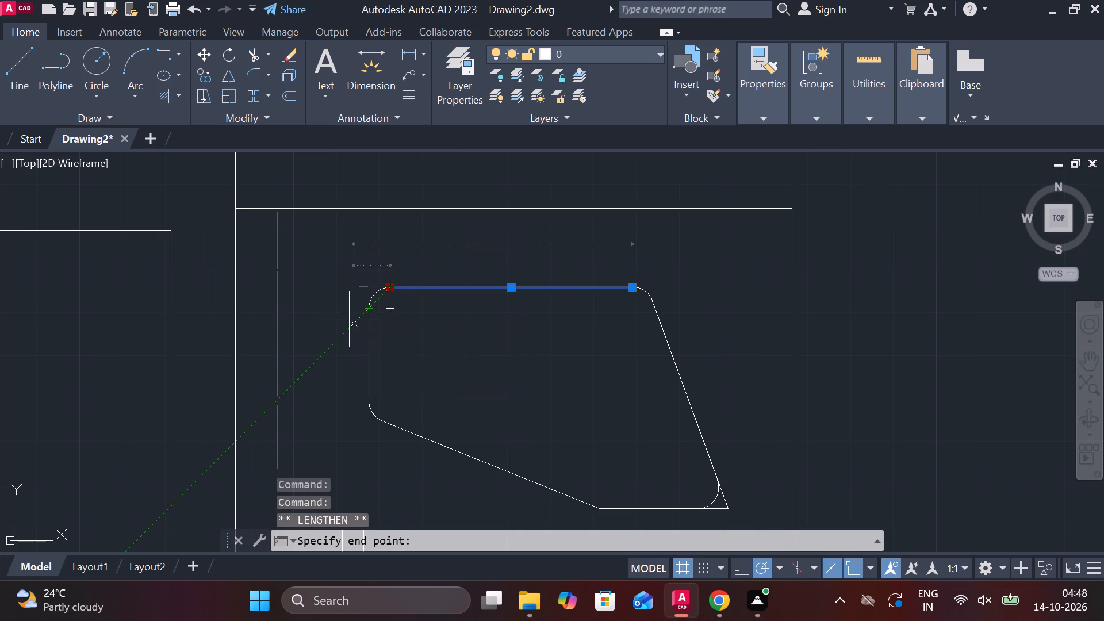
key("Escape")
Lengthen the window's rear vertical edge upward so it crosses the extended top edge.
left_click(369, 345)
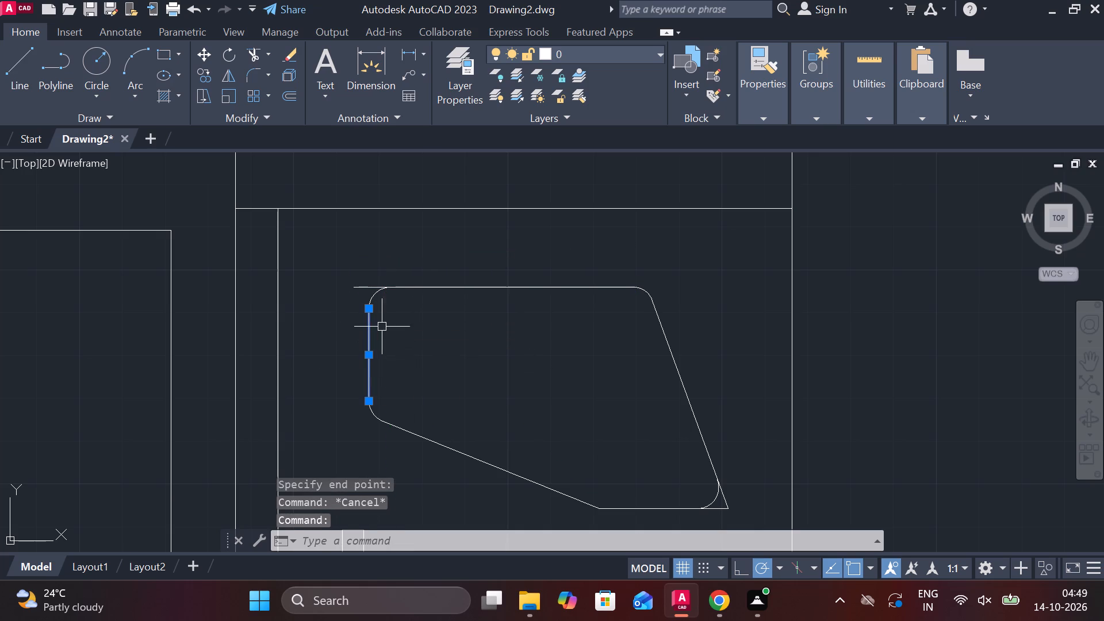
left_click(427, 347)
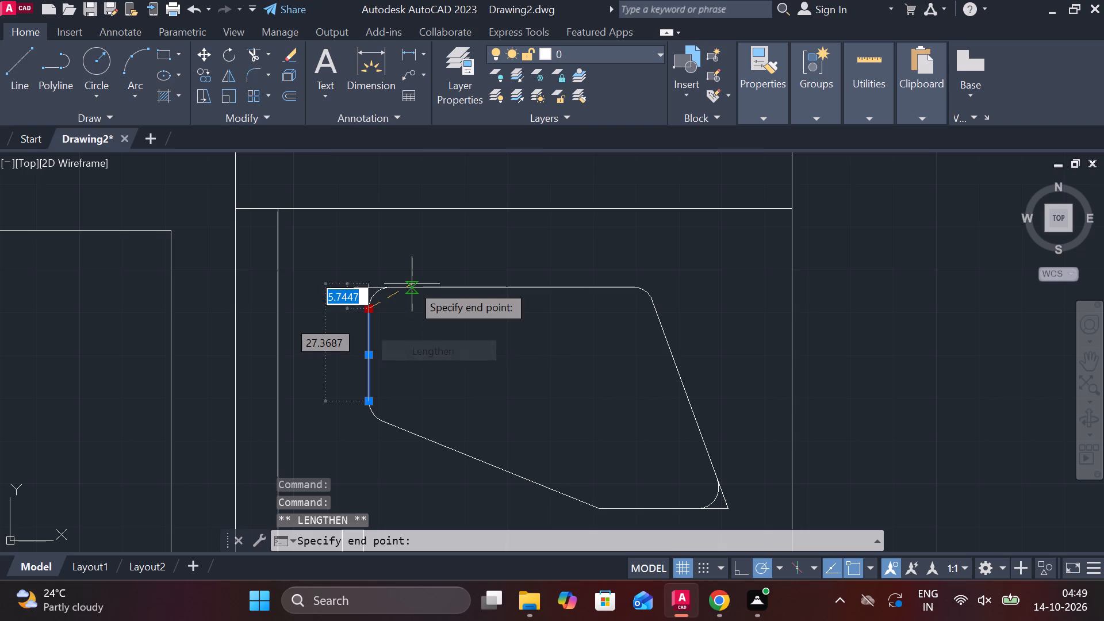
left_click(414, 273)
key("Escape")
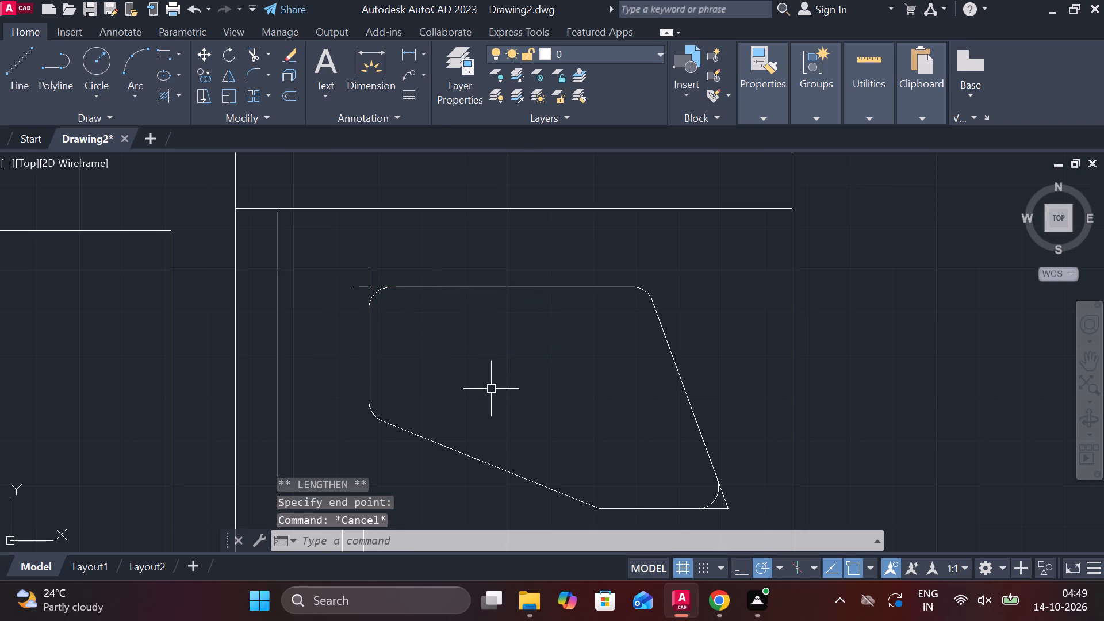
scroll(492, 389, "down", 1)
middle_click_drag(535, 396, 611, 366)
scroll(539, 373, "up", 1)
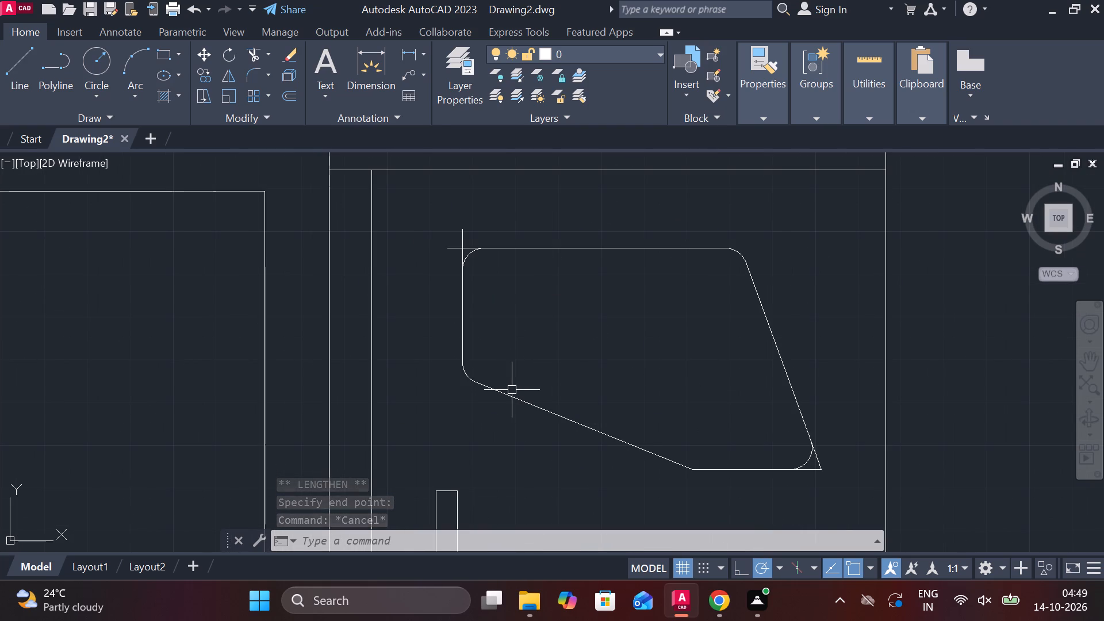
Lengthen the window's top edge toward the front, past the start of the rounded upper front corner.
middle_click_drag(602, 392, 526, 361)
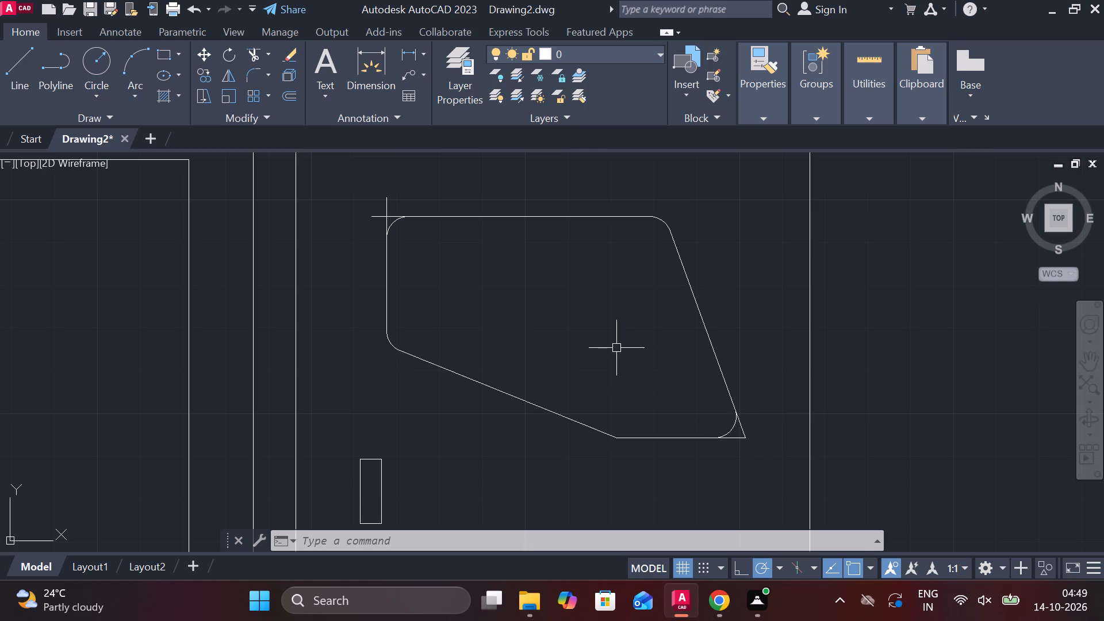
middle_click_drag(620, 324, 543, 404)
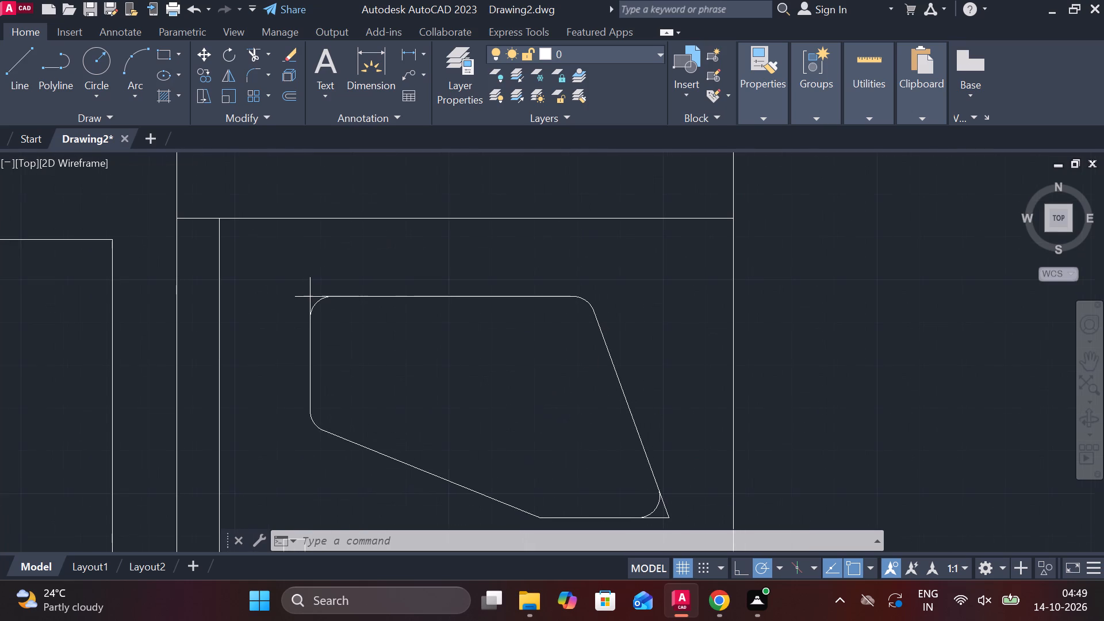
left_click(519, 294)
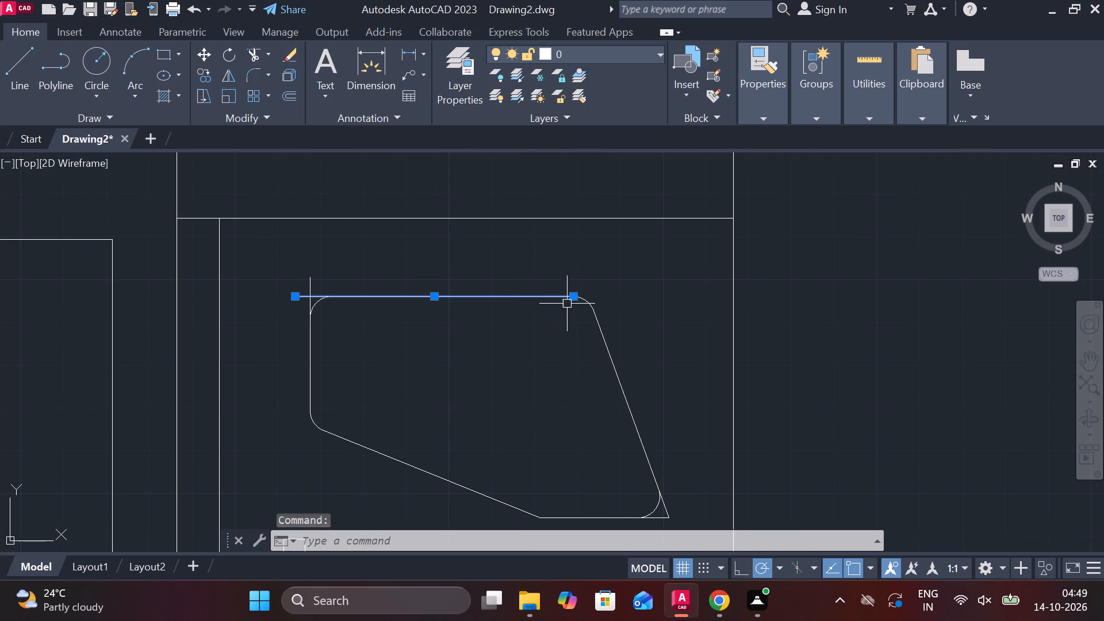
left_click(631, 335)
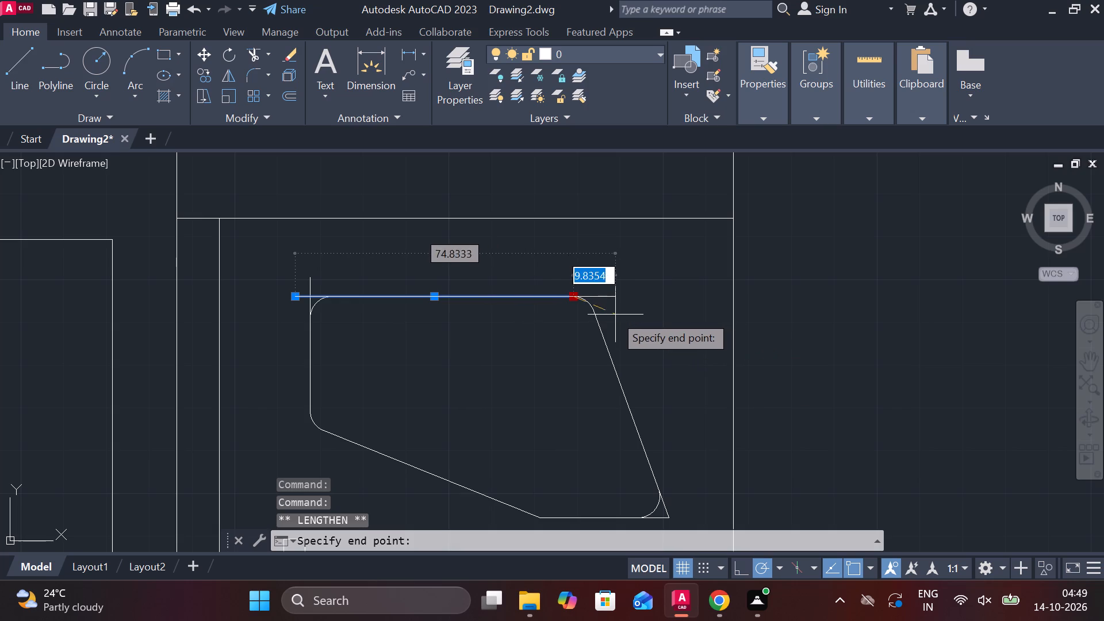
scroll(599, 311, "up", 2)
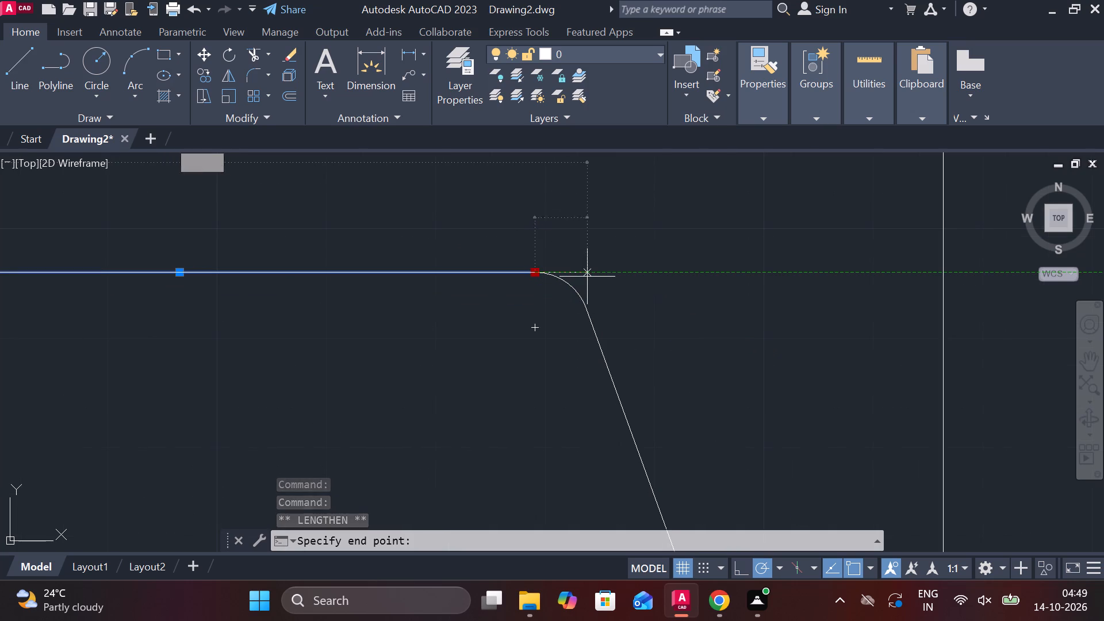
left_click(587, 277)
key("Escape")
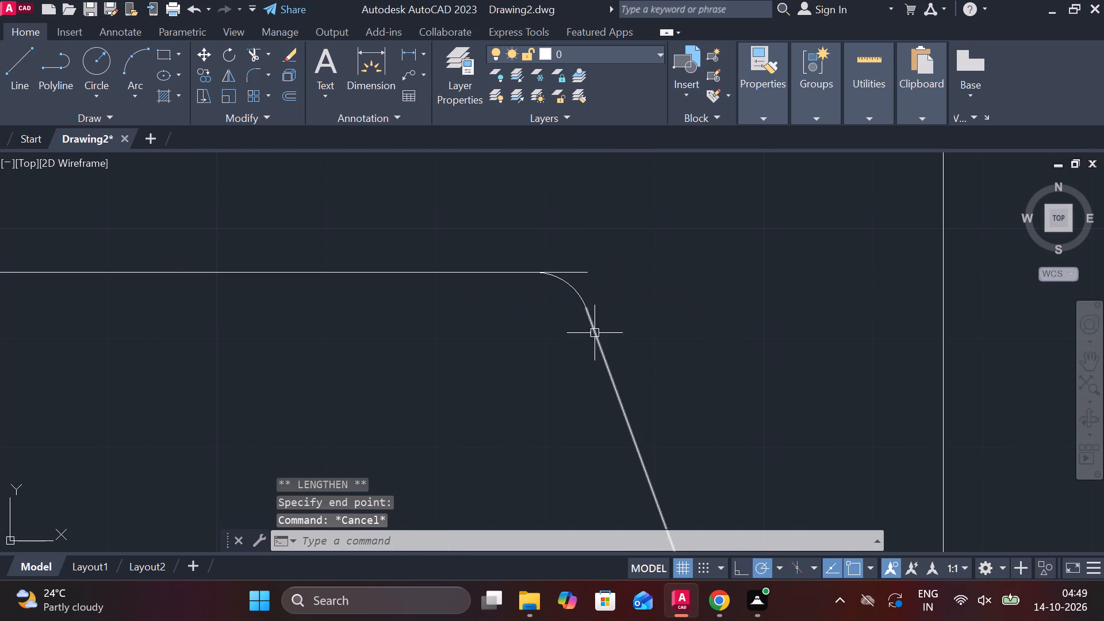
Lengthen the window's slanted front edge upward beyond the rounded upper front corner.
left_click(597, 332)
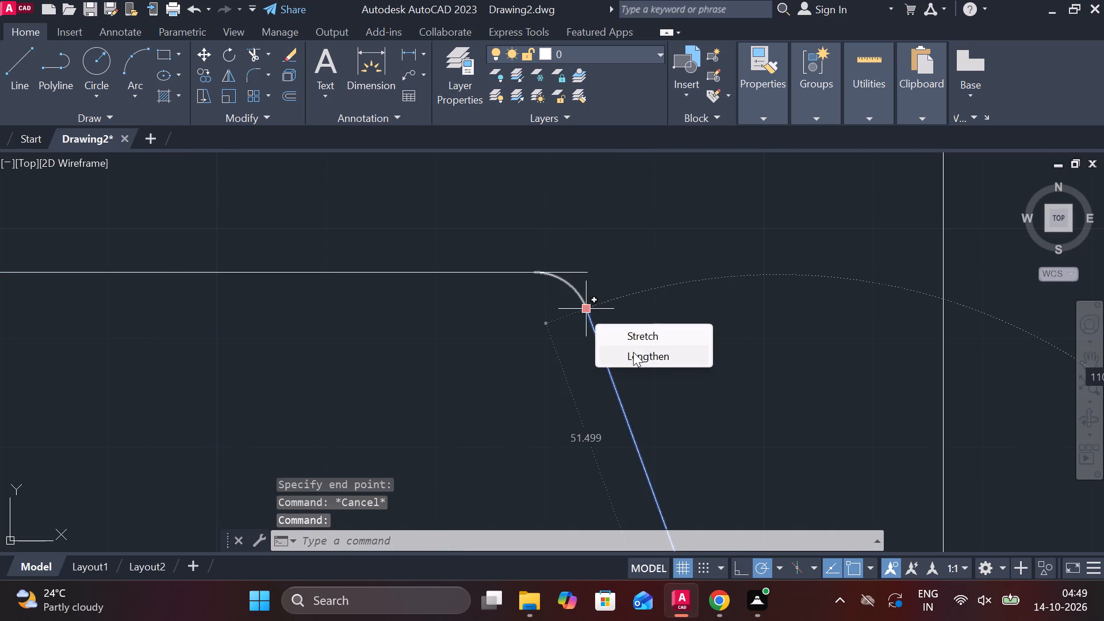
Lengthen the cab window's slanted front line upward past the rounded corner and the top edge line, to about 55.4 long.
left_click(634, 353)
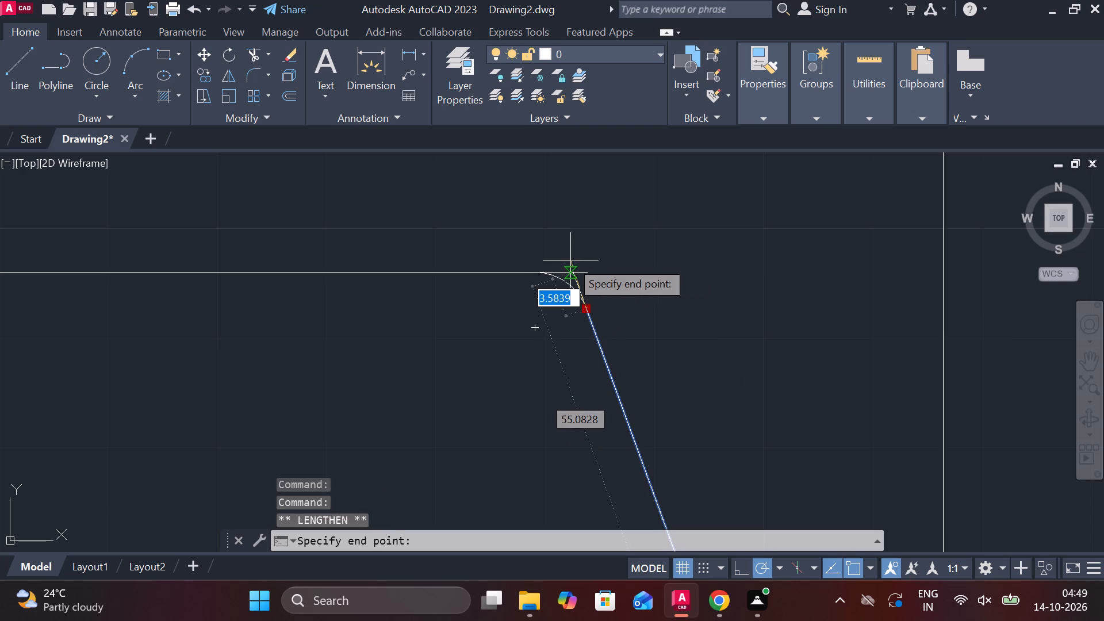
left_click(570, 260)
key("Escape")
scroll(562, 273, "up", 2)
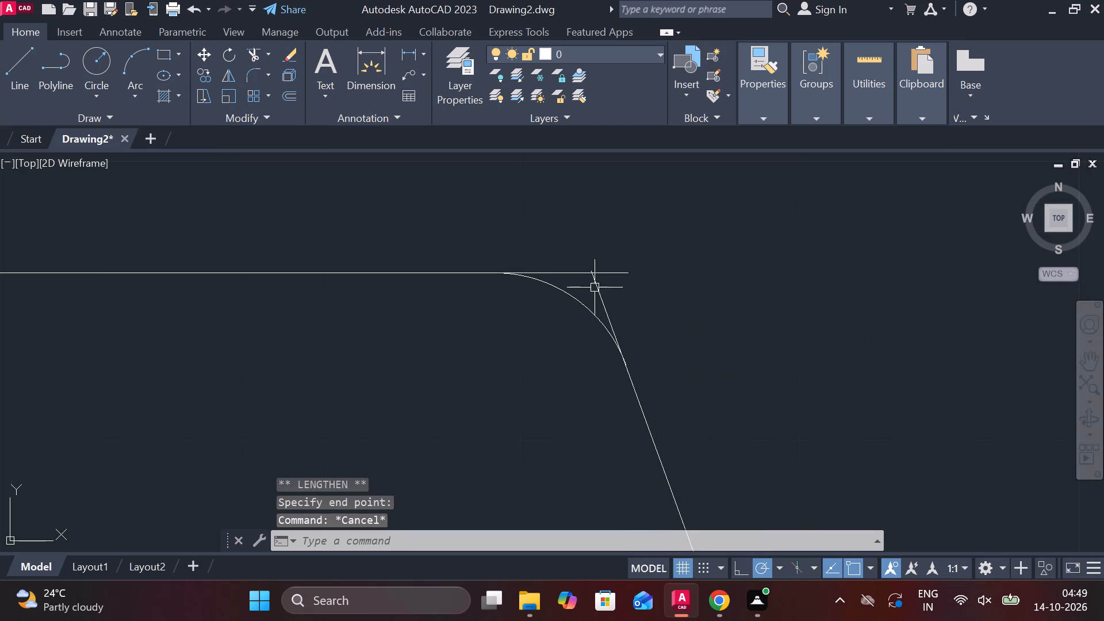
scroll(595, 287, "up", 3)
left_click(597, 274)
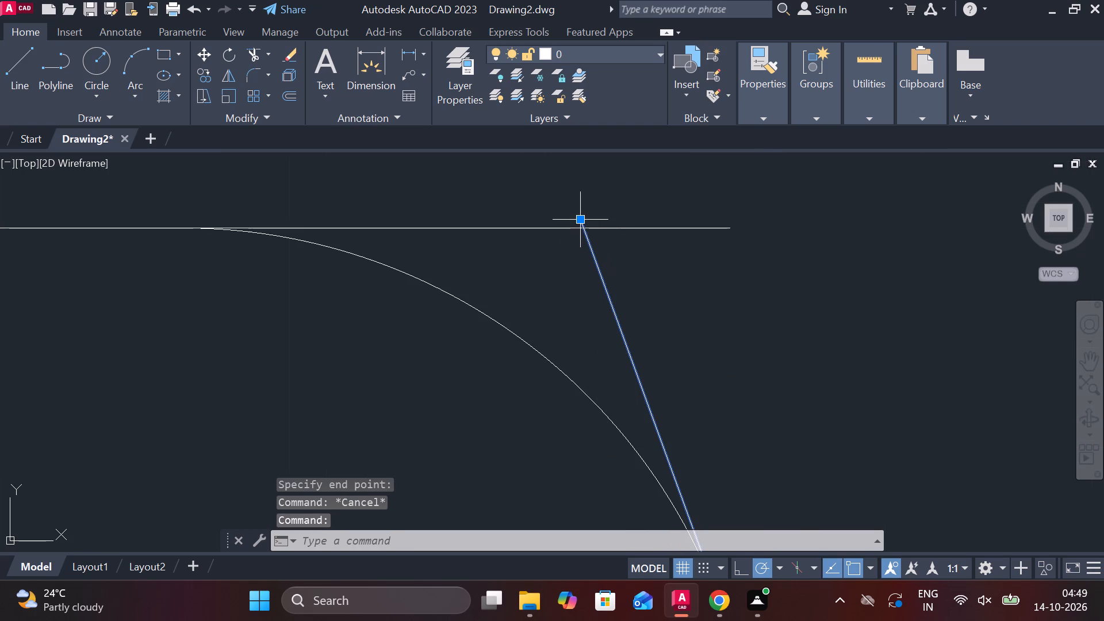
left_click(632, 257)
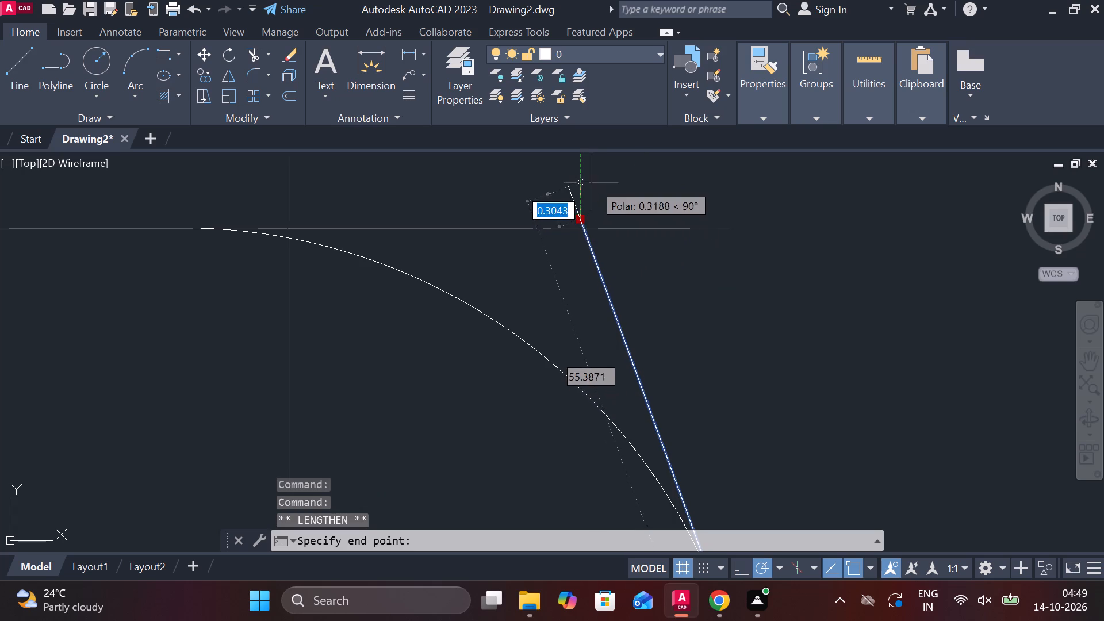
left_click(591, 181)
key("Escape")
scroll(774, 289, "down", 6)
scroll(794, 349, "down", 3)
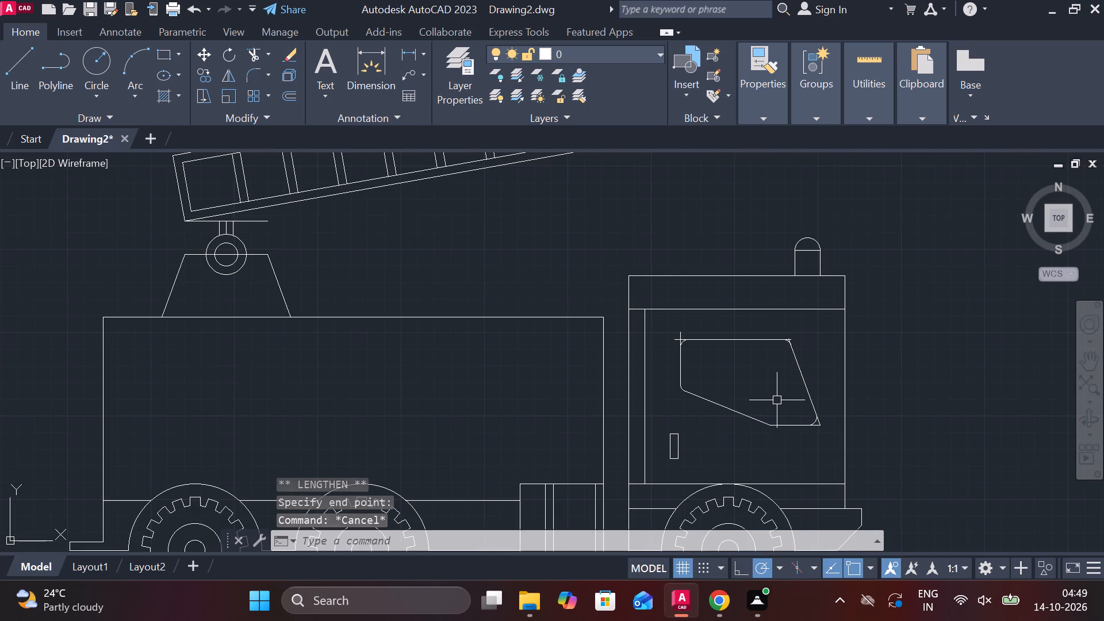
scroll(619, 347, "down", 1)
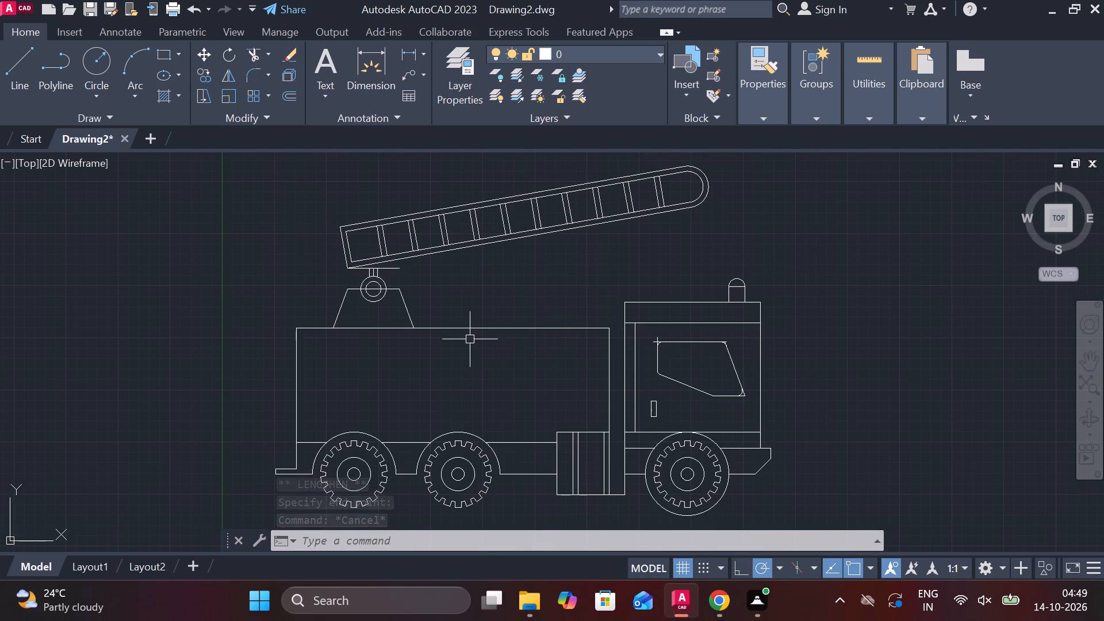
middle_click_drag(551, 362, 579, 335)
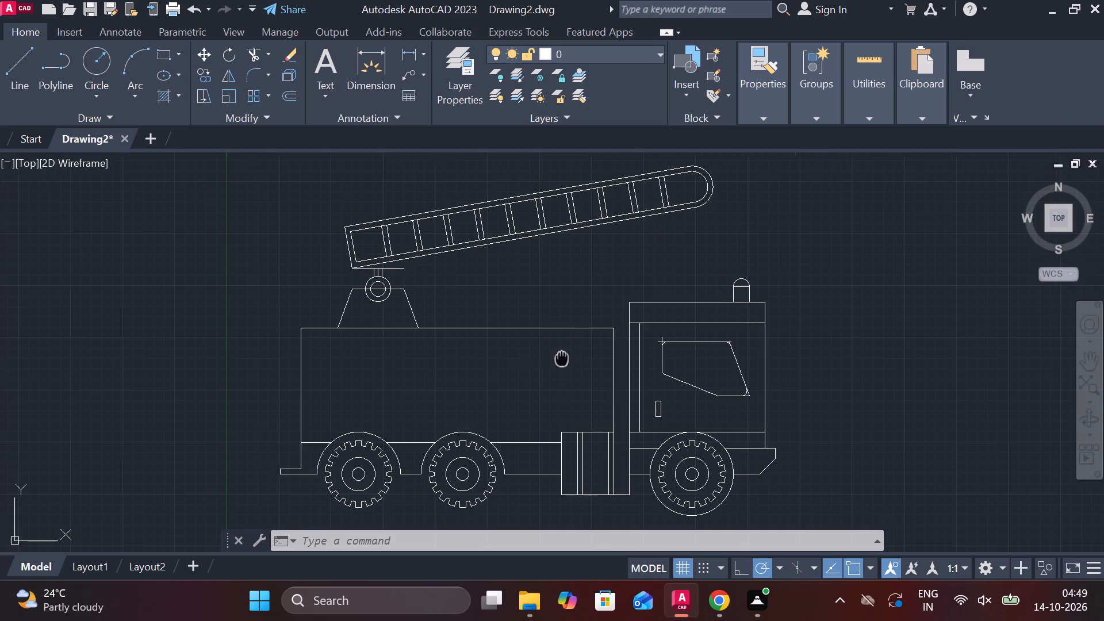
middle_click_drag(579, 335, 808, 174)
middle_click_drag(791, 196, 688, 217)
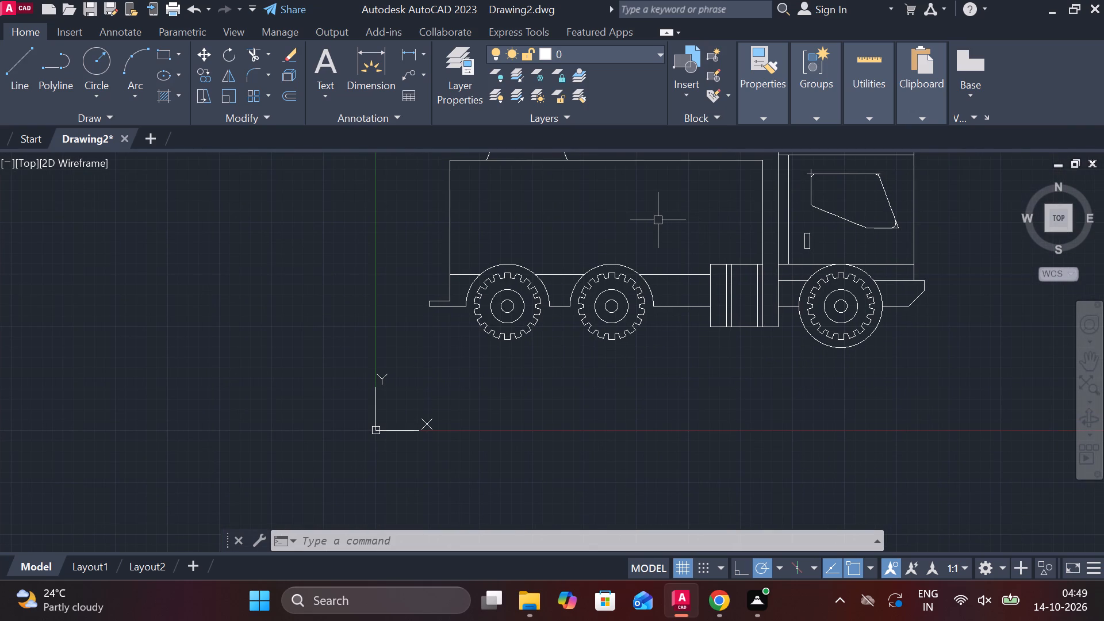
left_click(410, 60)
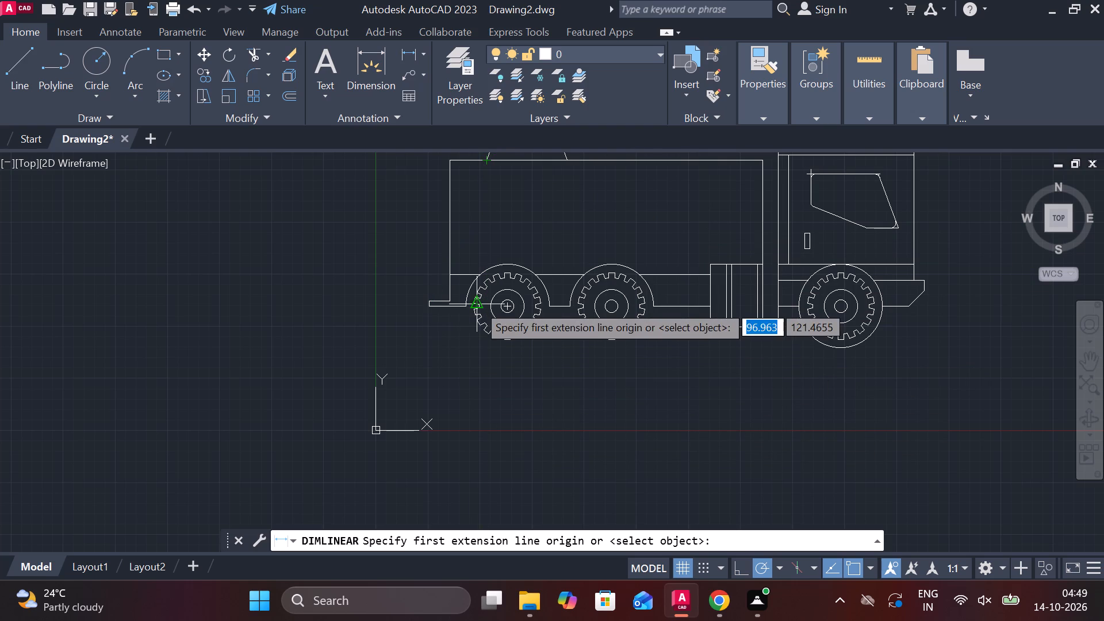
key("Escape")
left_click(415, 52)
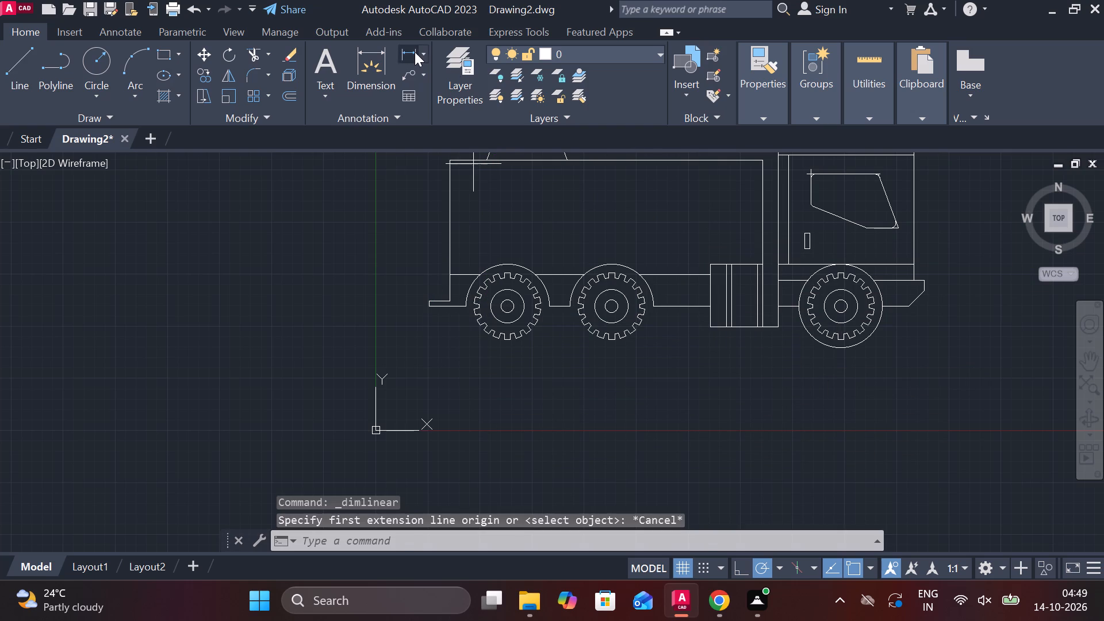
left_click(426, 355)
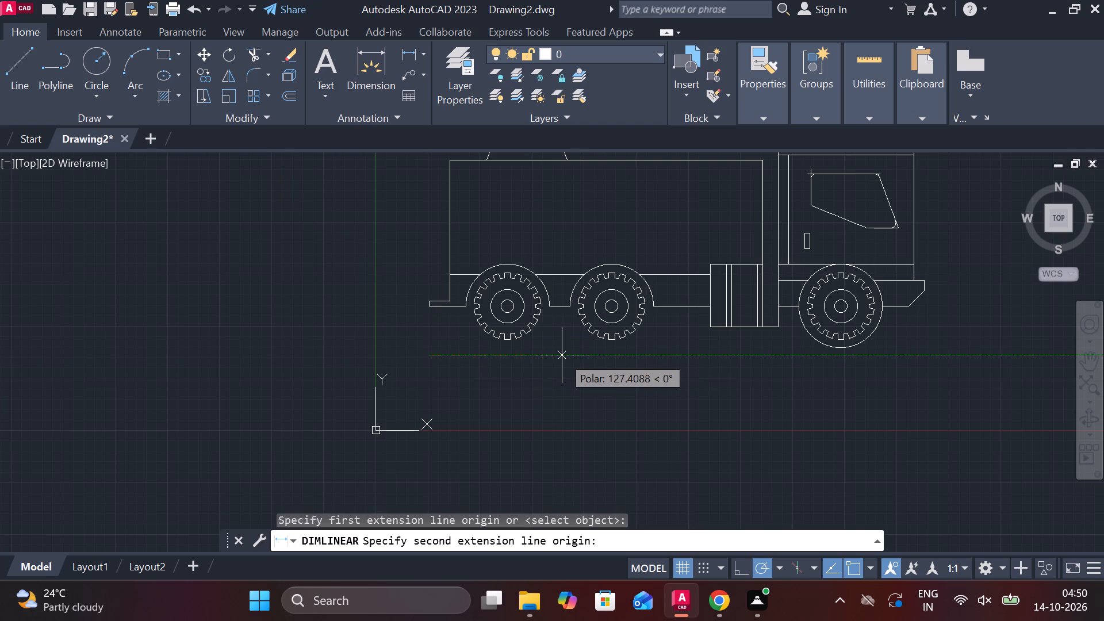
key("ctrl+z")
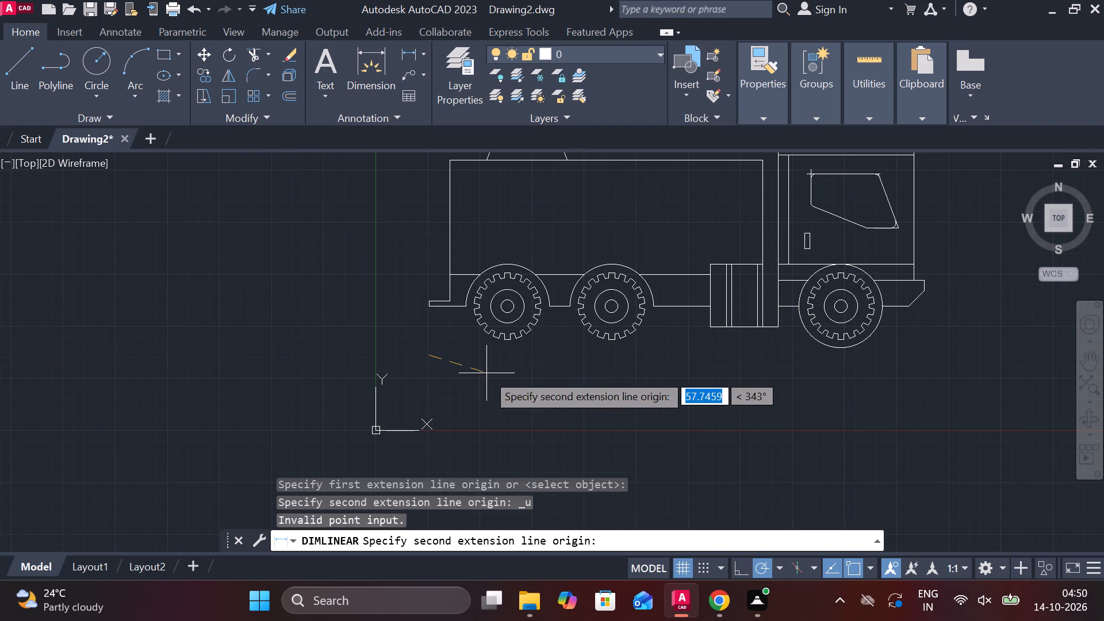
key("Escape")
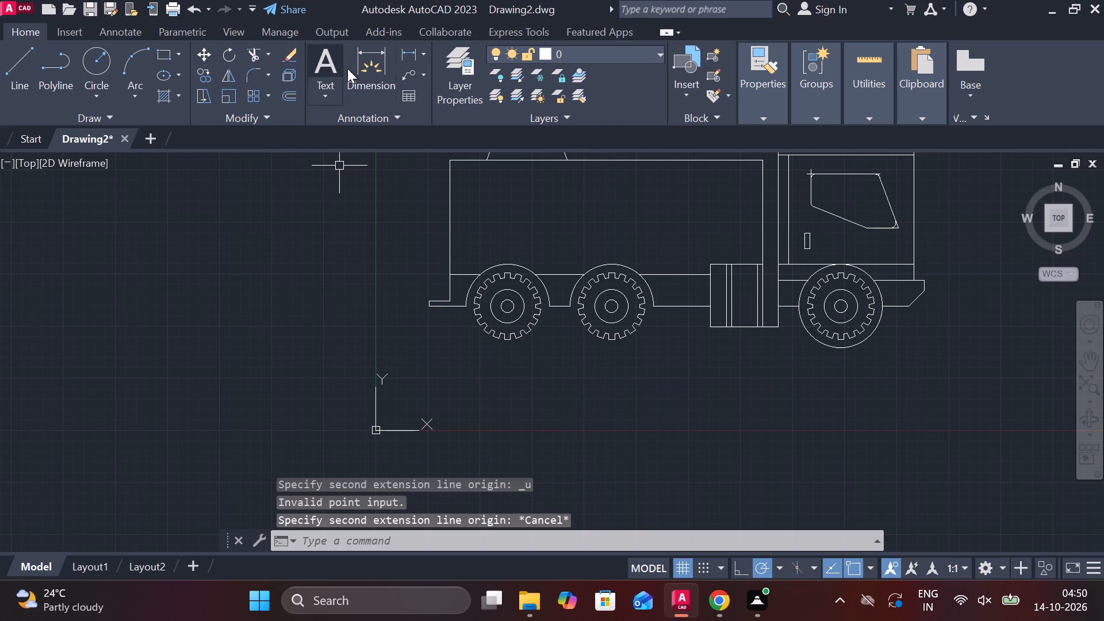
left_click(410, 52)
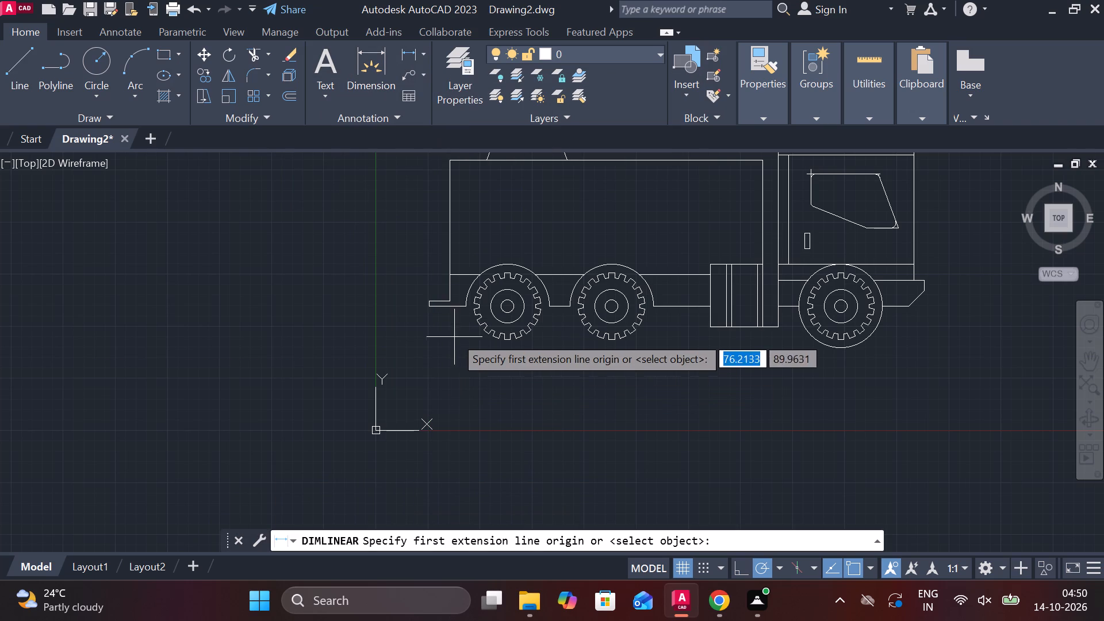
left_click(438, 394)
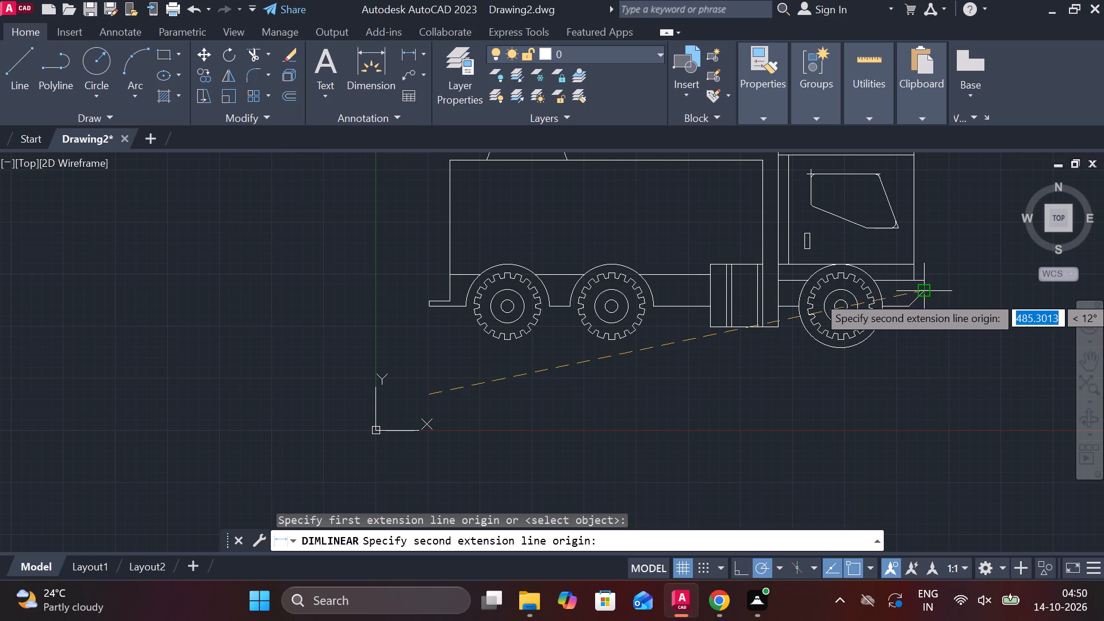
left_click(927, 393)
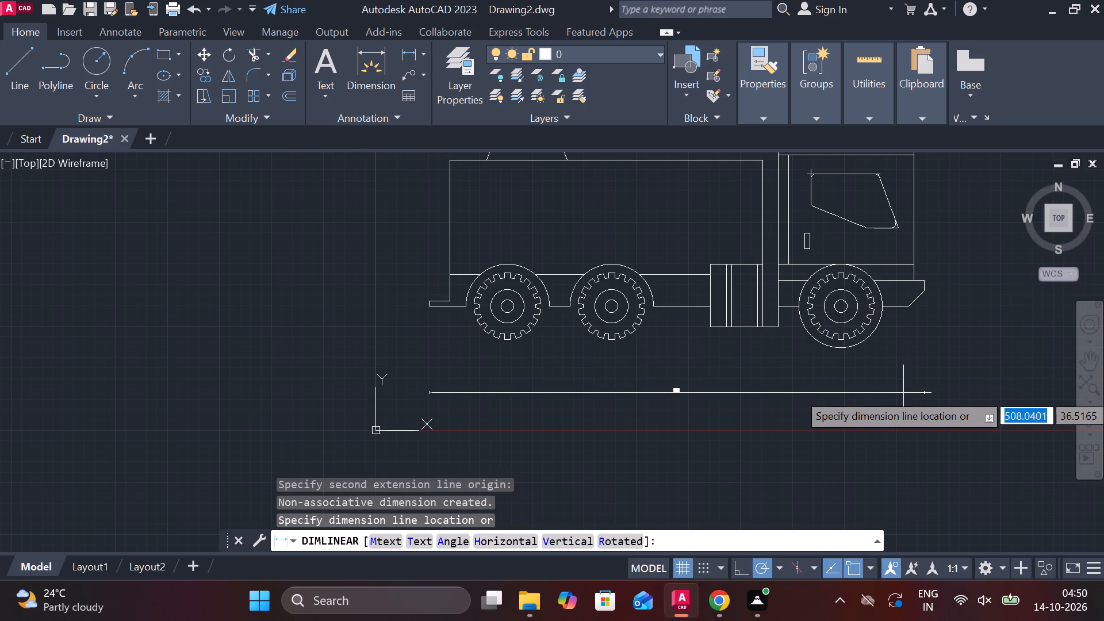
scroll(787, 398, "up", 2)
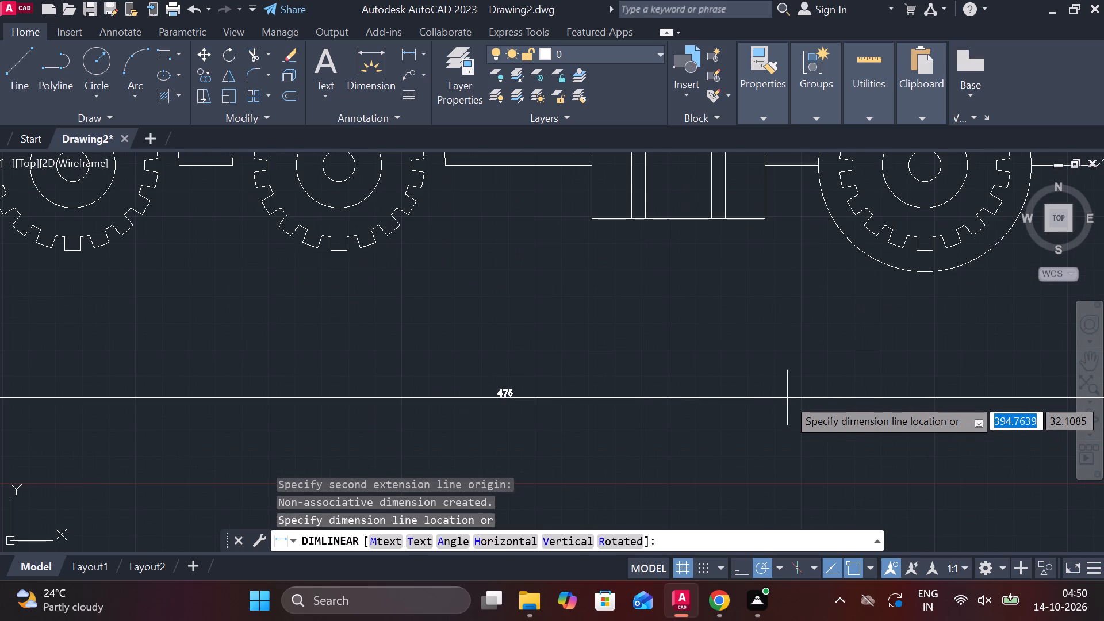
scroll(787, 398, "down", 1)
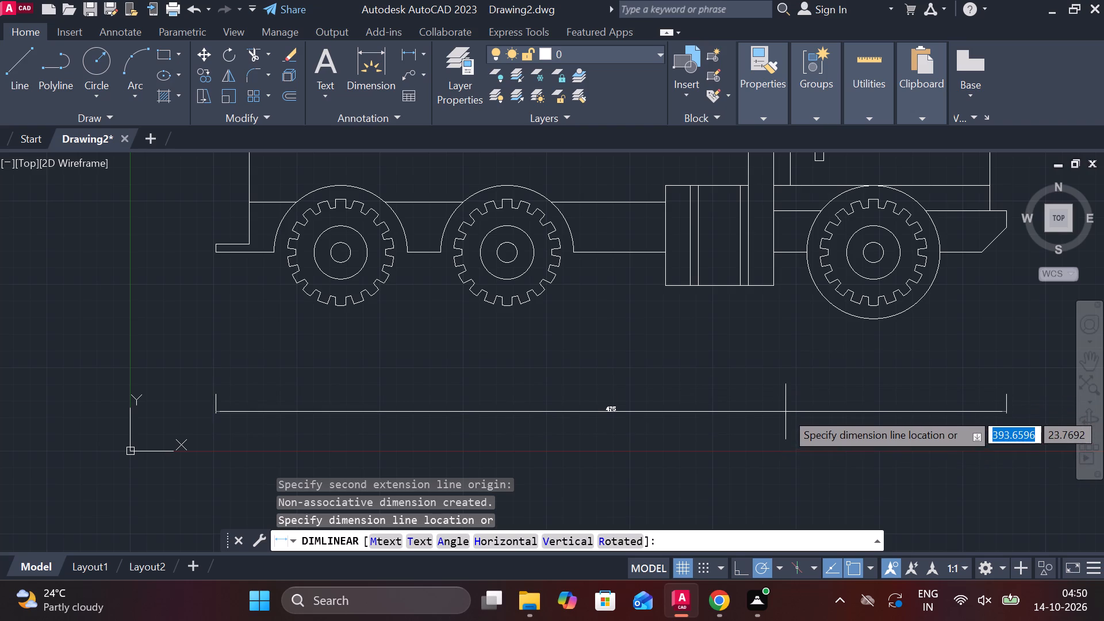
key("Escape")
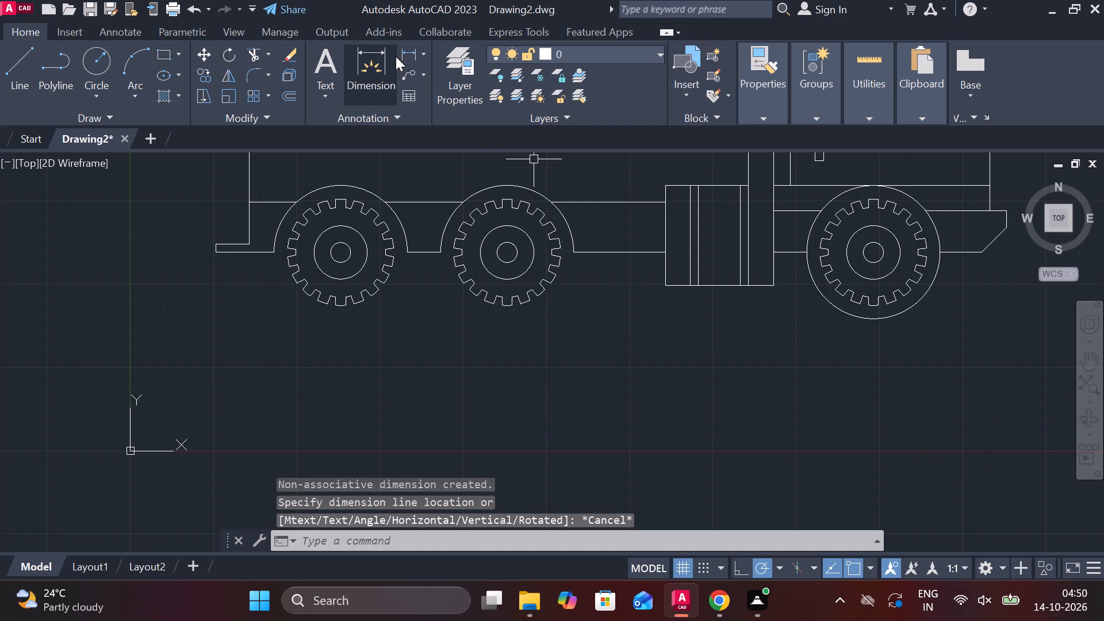
Add a horizontal linear dimension for the truck's overall length, from rear bumper end to front bumper end, placed well below the wheels.
left_click(407, 56)
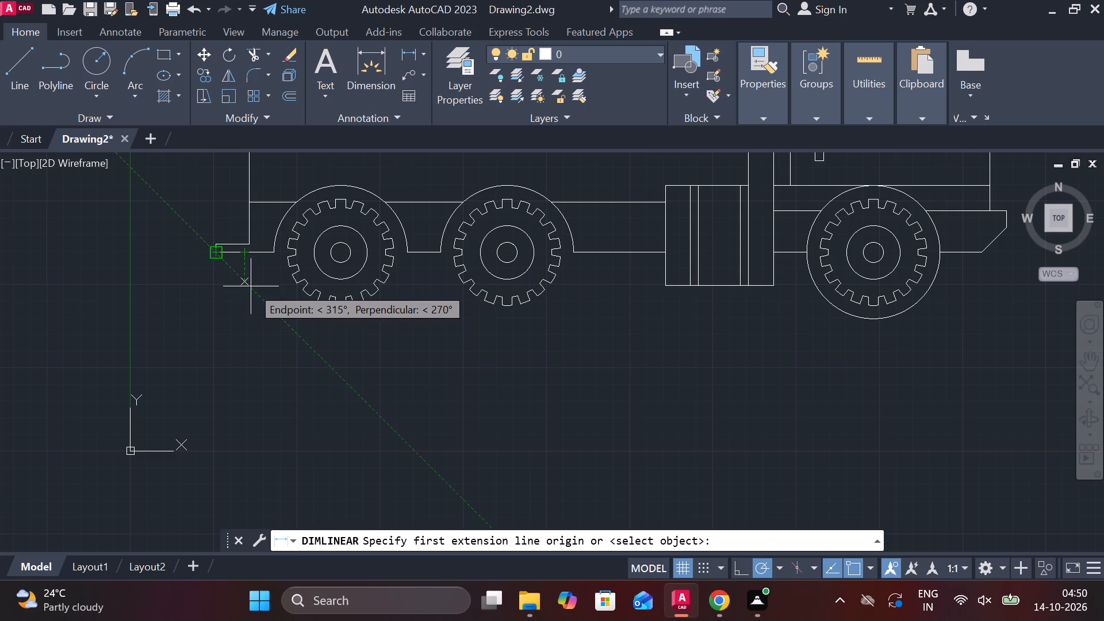
left_click(216, 276)
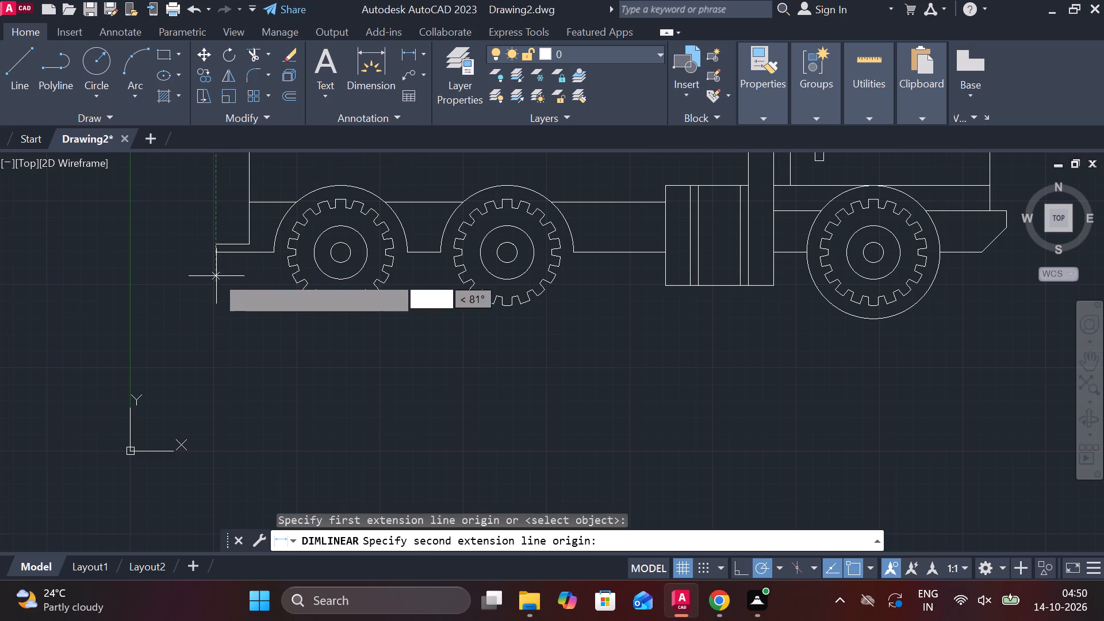
middle_click_drag(561, 319, 424, 340)
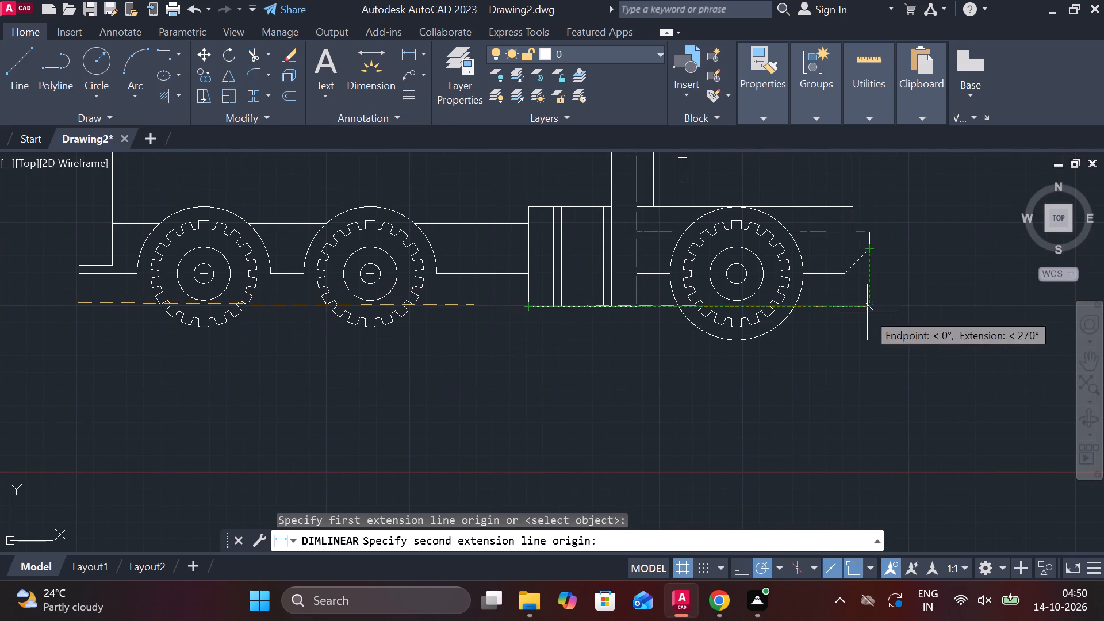
left_click(867, 312)
middle_click_drag(823, 400, 852, 385)
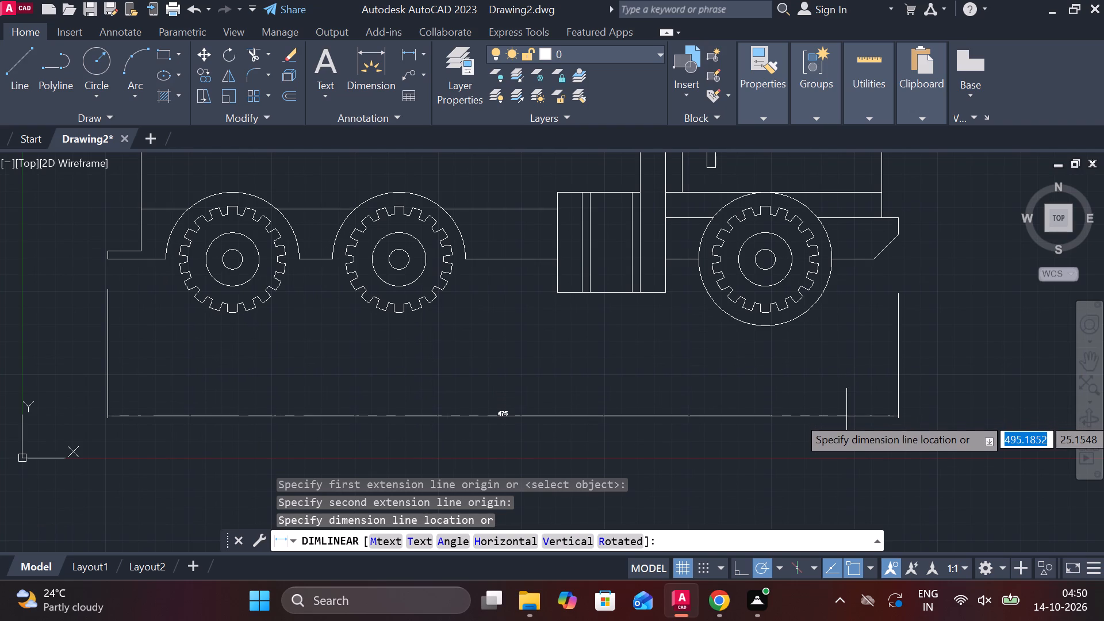
left_click(846, 424)
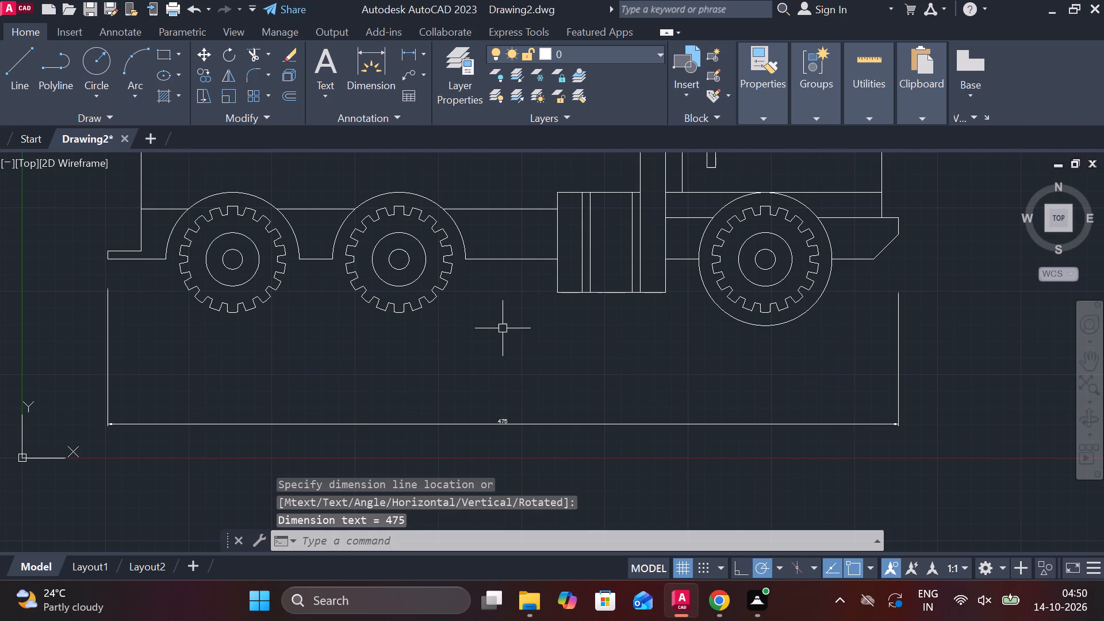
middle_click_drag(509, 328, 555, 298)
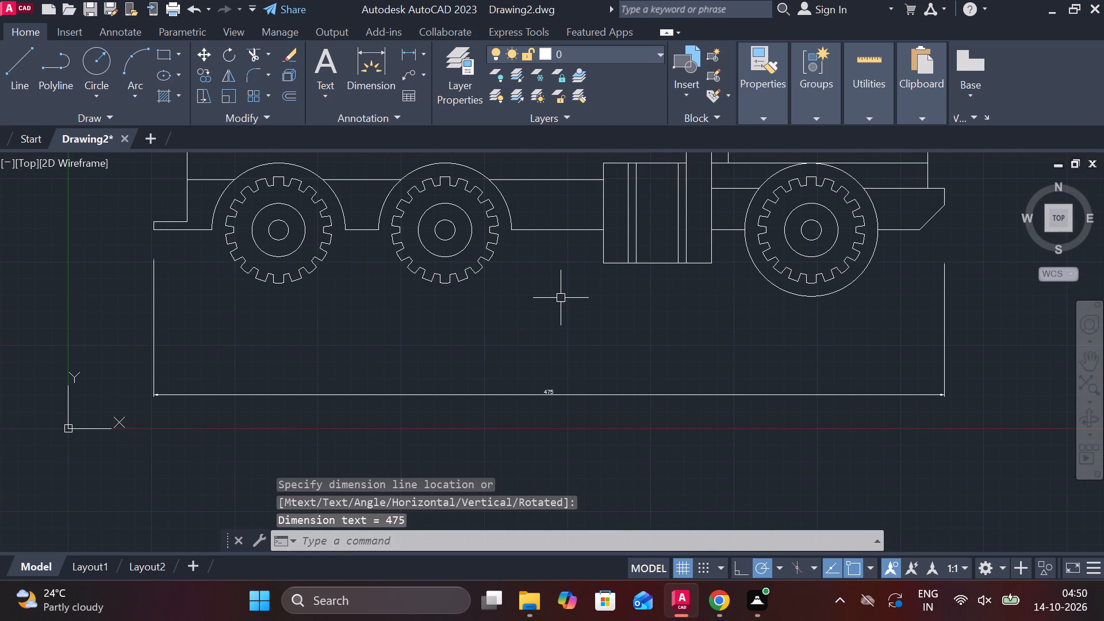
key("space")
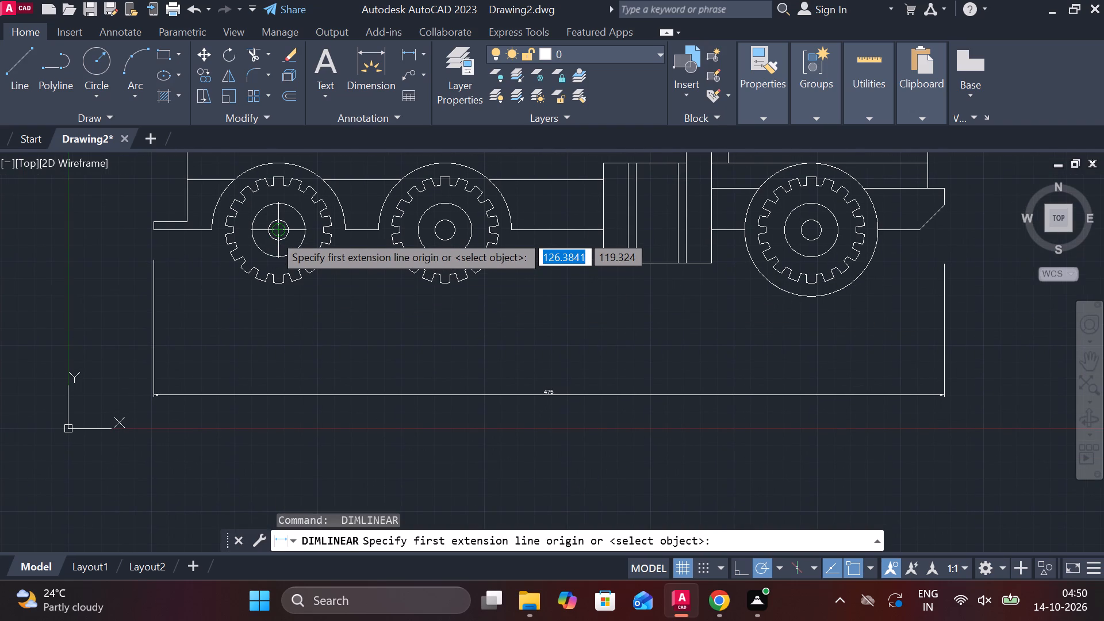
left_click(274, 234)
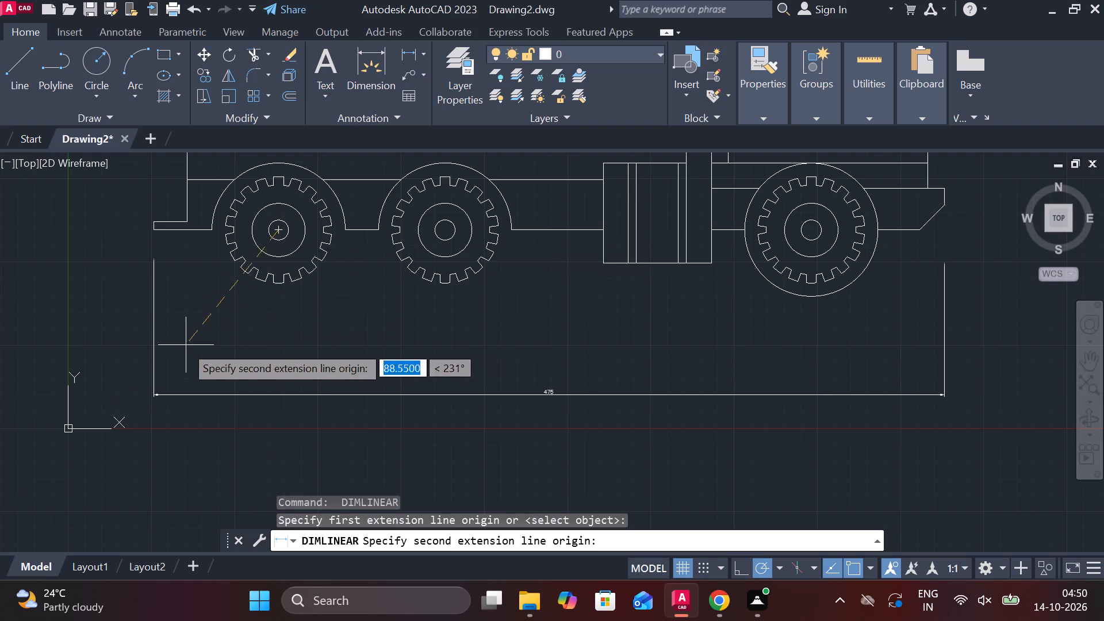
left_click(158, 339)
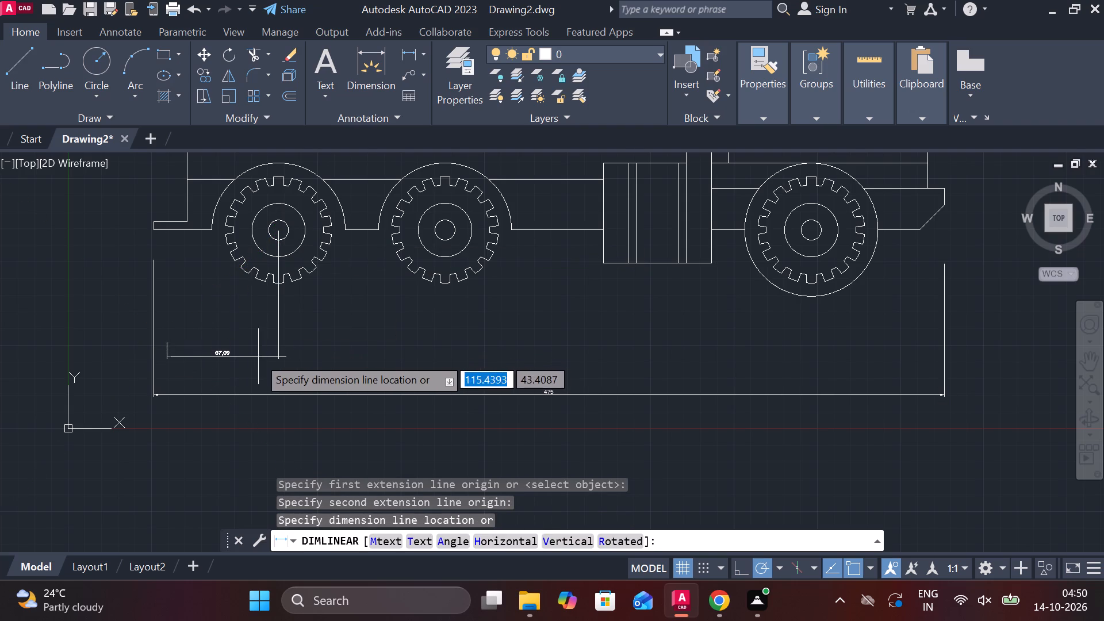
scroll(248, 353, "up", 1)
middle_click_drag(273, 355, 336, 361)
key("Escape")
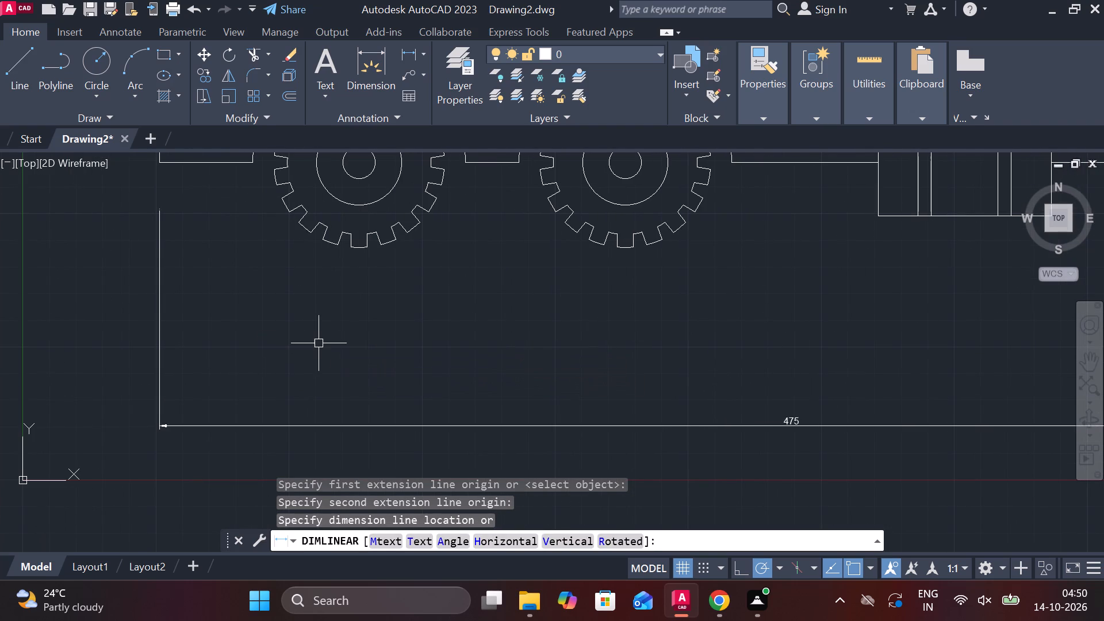
Add a horizontal linear dimension from the rear bumper end to the rearmost wheel's centre, placed above the overall length dimension.
scroll(319, 343, "down", 1)
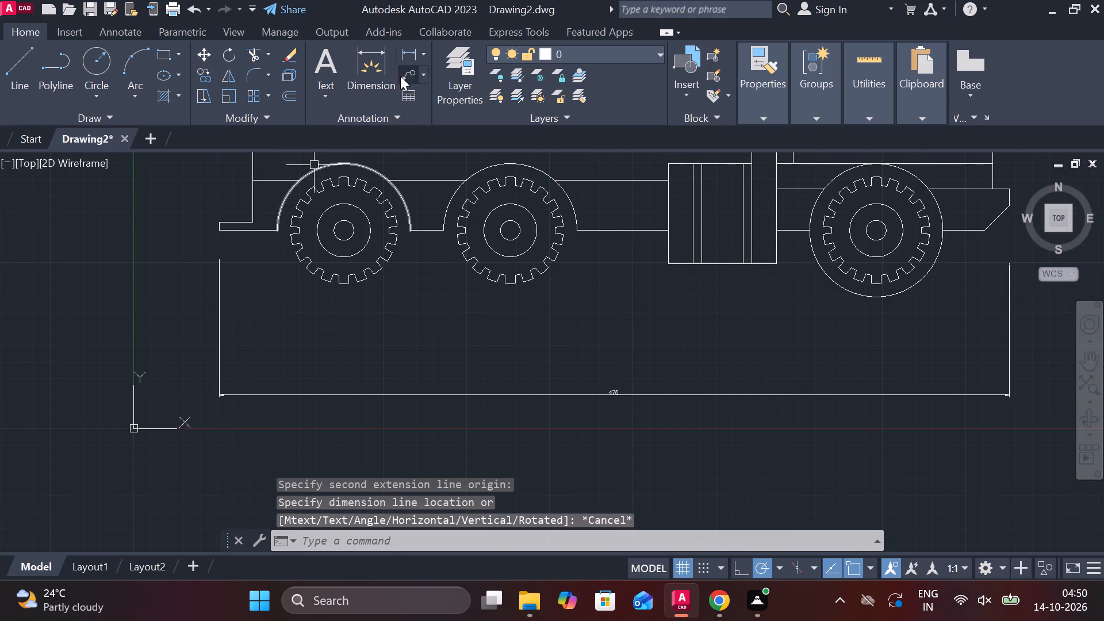
left_click(401, 56)
left_click(214, 329)
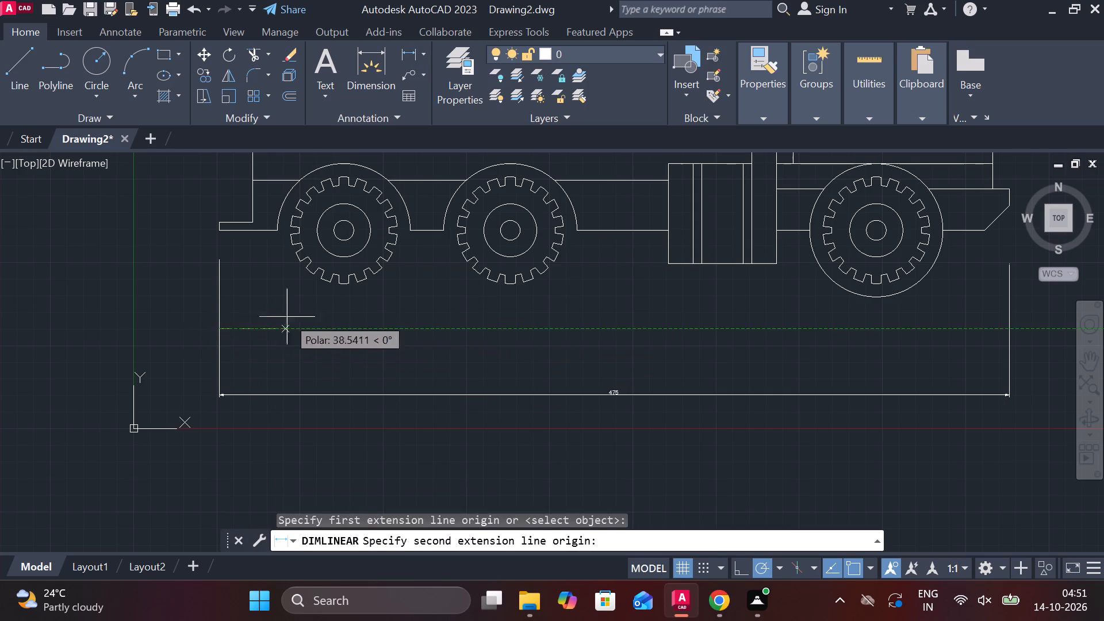
left_click(344, 232)
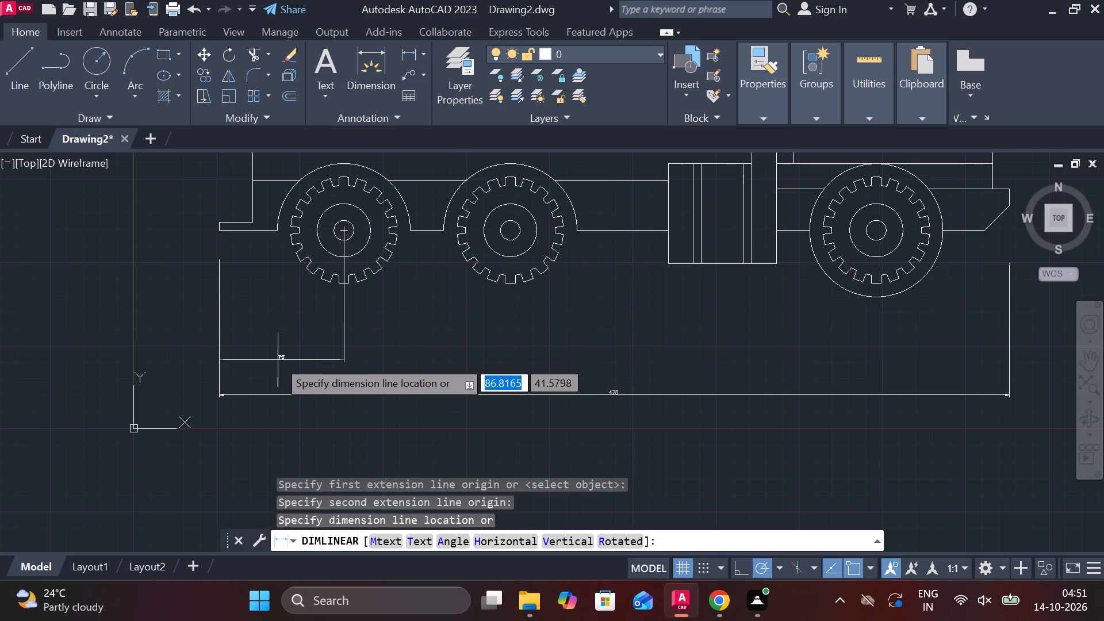
left_click(283, 347)
Add a horizontal linear dimension between the rearmost and middle wheel centres, aligned with the rear bumper-to-wheel dimension.
key("space")
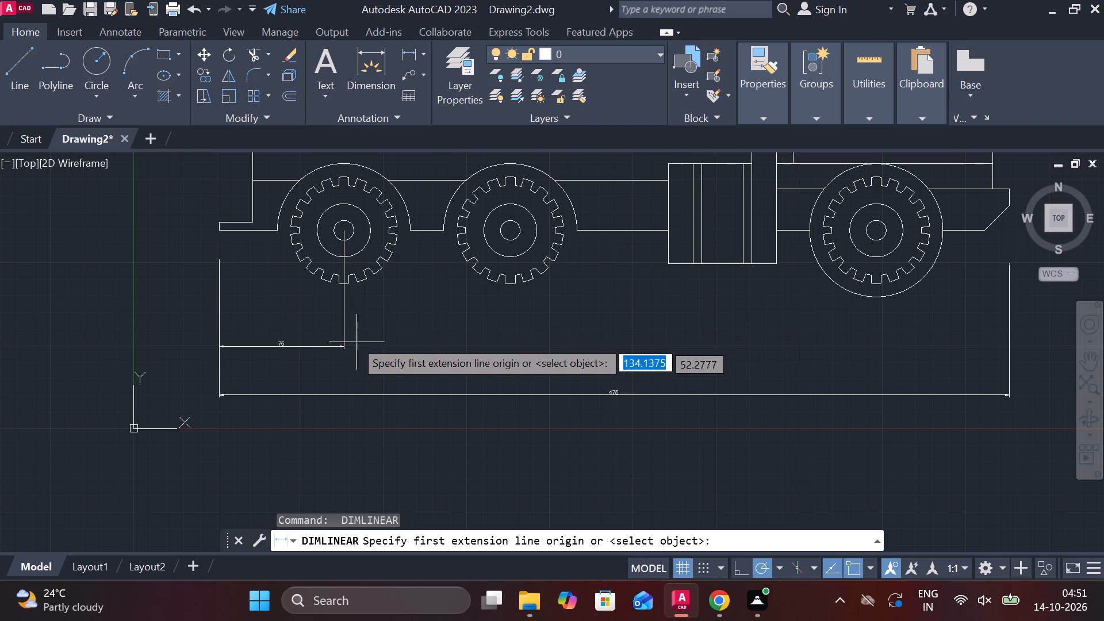
left_click(339, 319)
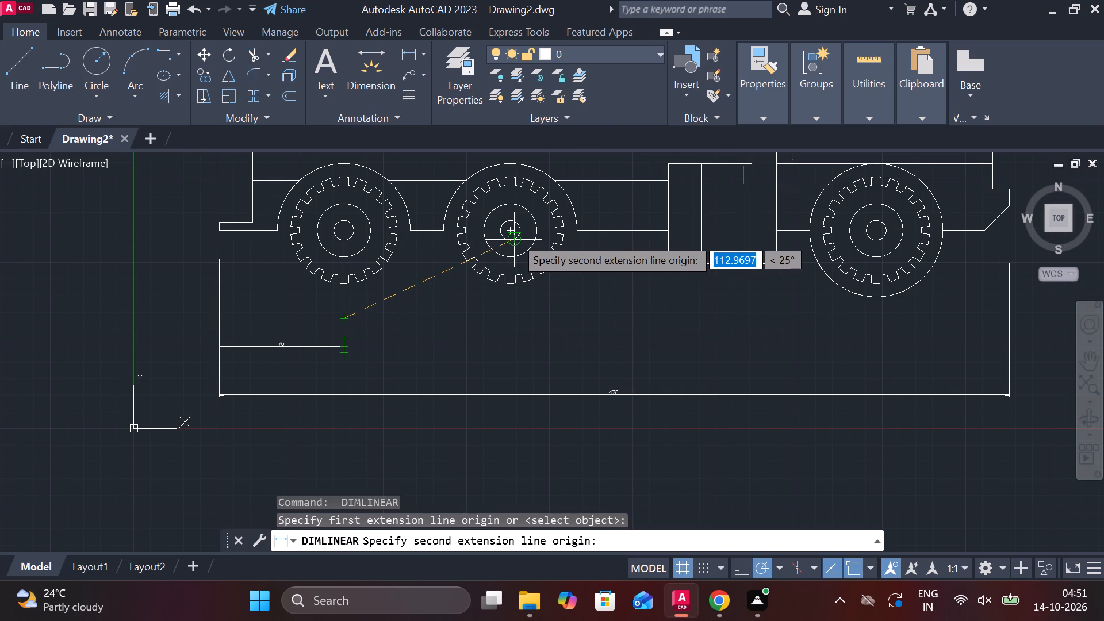
left_click(508, 227)
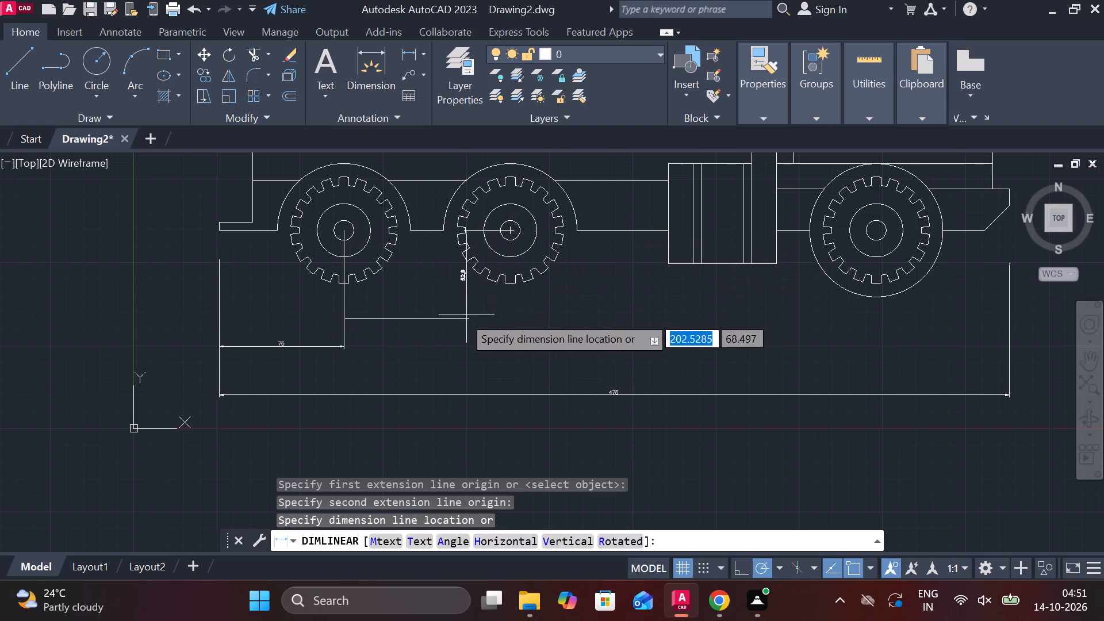
scroll(344, 344, "up", 2)
left_click(344, 347)
scroll(673, 297, "down", 2)
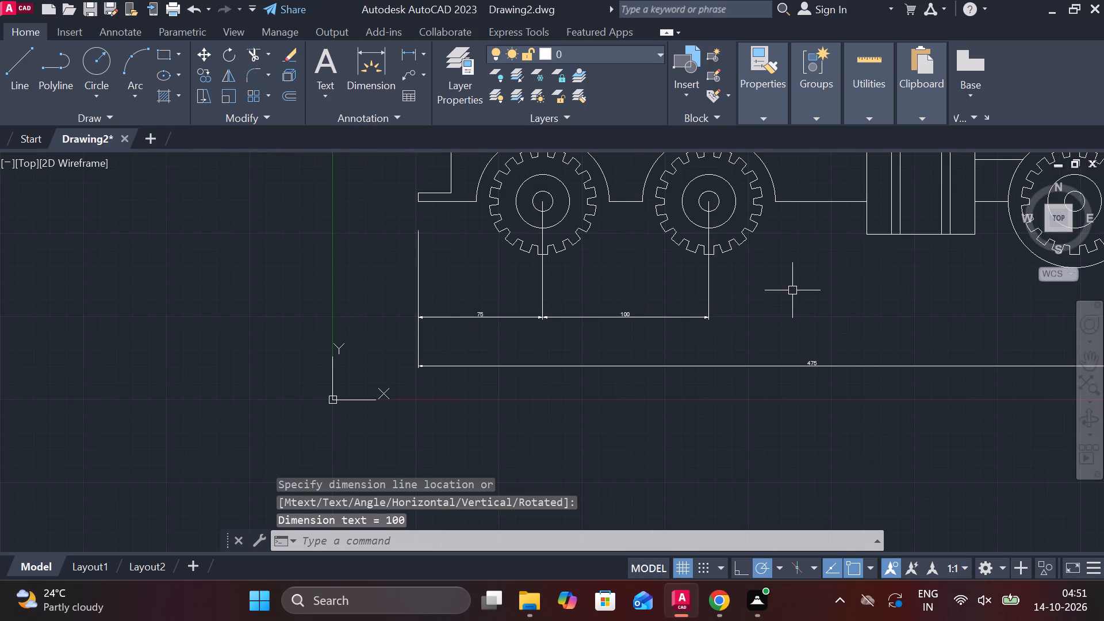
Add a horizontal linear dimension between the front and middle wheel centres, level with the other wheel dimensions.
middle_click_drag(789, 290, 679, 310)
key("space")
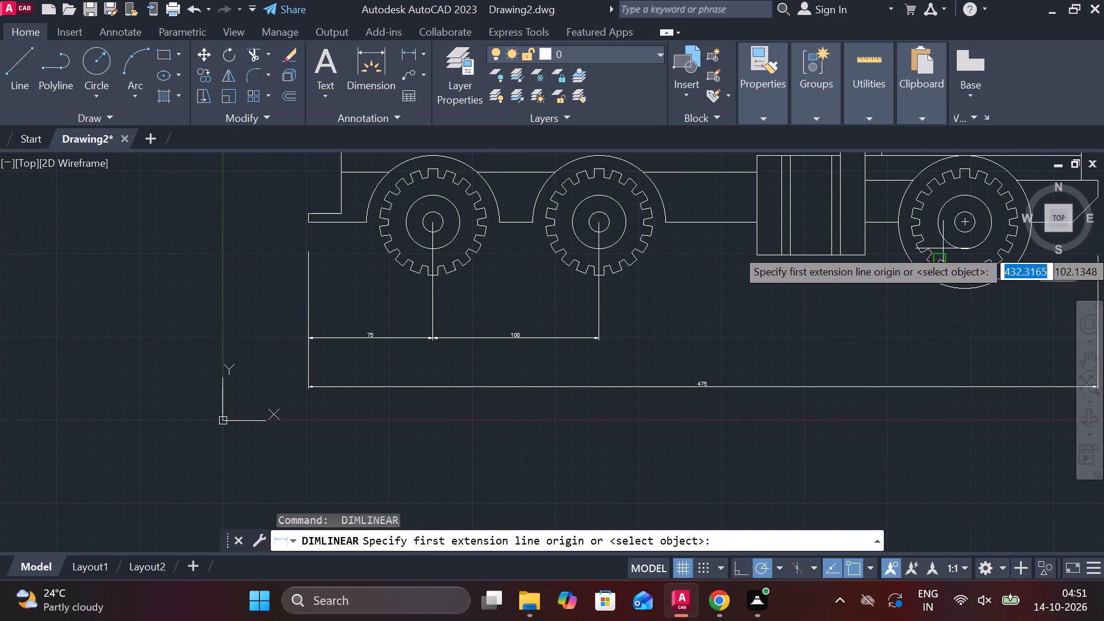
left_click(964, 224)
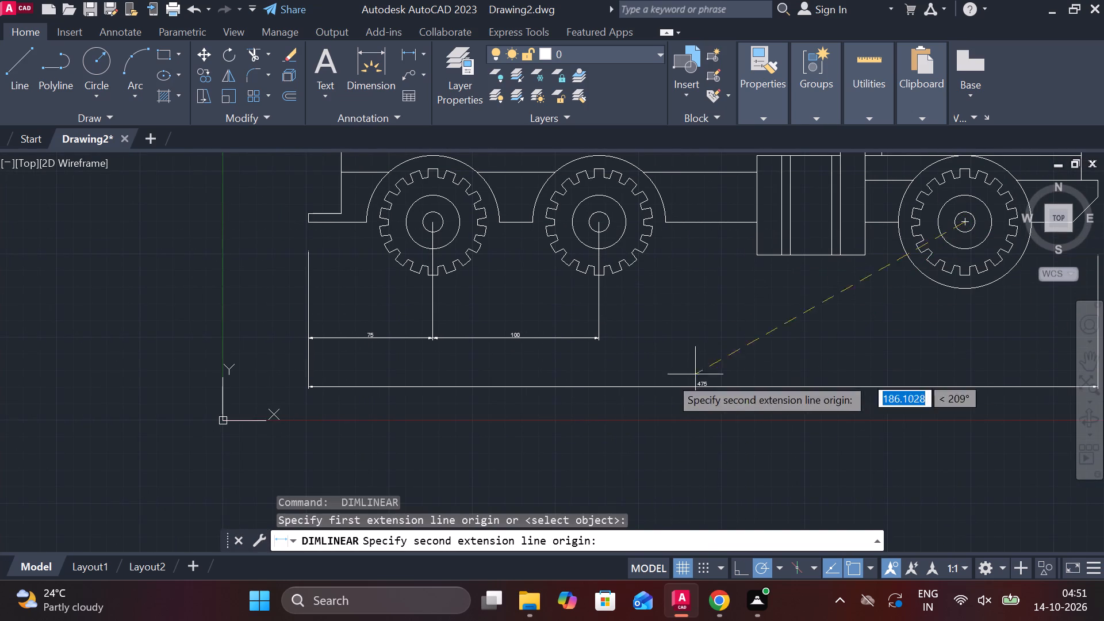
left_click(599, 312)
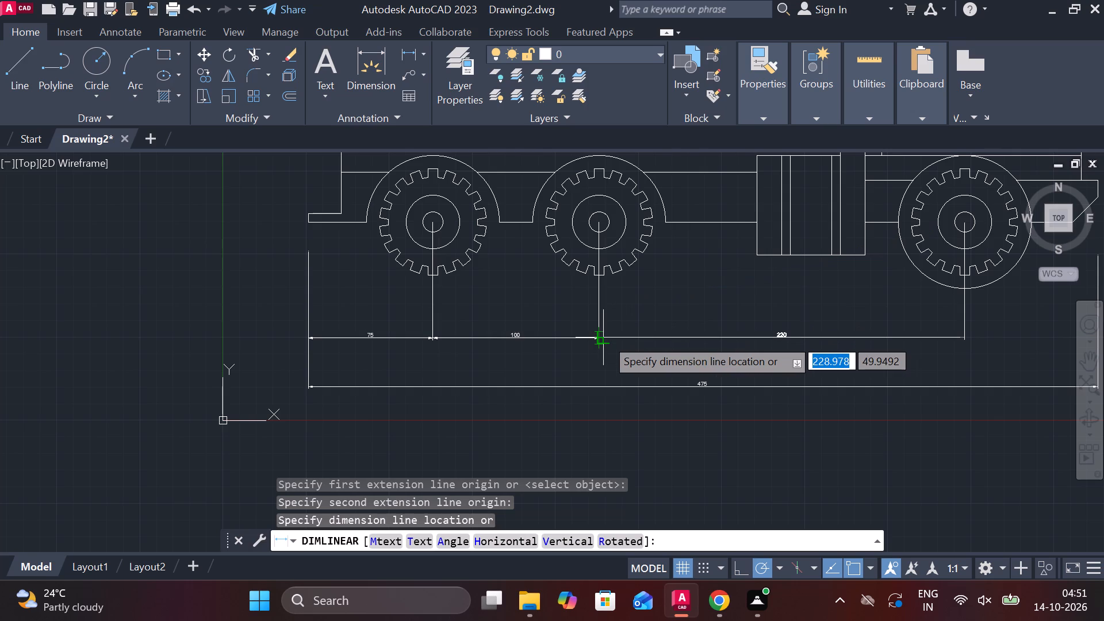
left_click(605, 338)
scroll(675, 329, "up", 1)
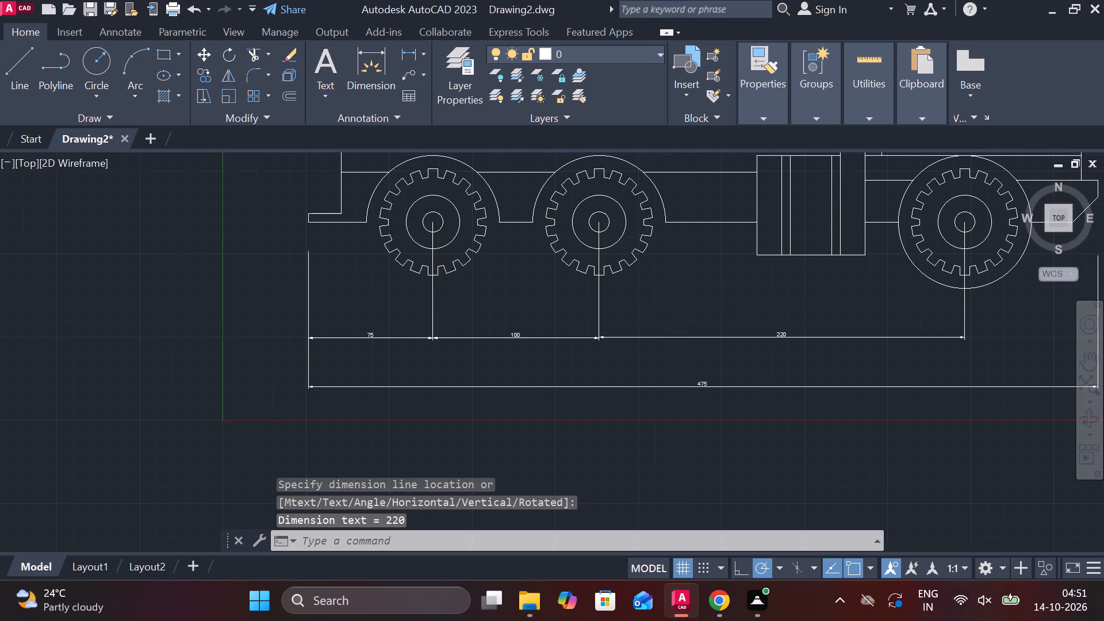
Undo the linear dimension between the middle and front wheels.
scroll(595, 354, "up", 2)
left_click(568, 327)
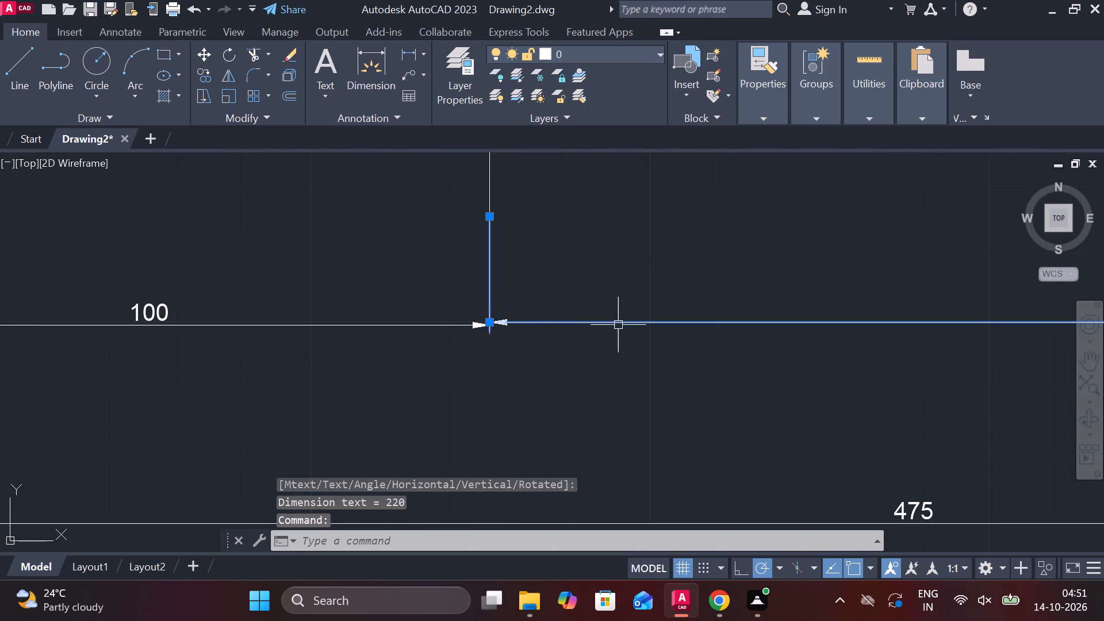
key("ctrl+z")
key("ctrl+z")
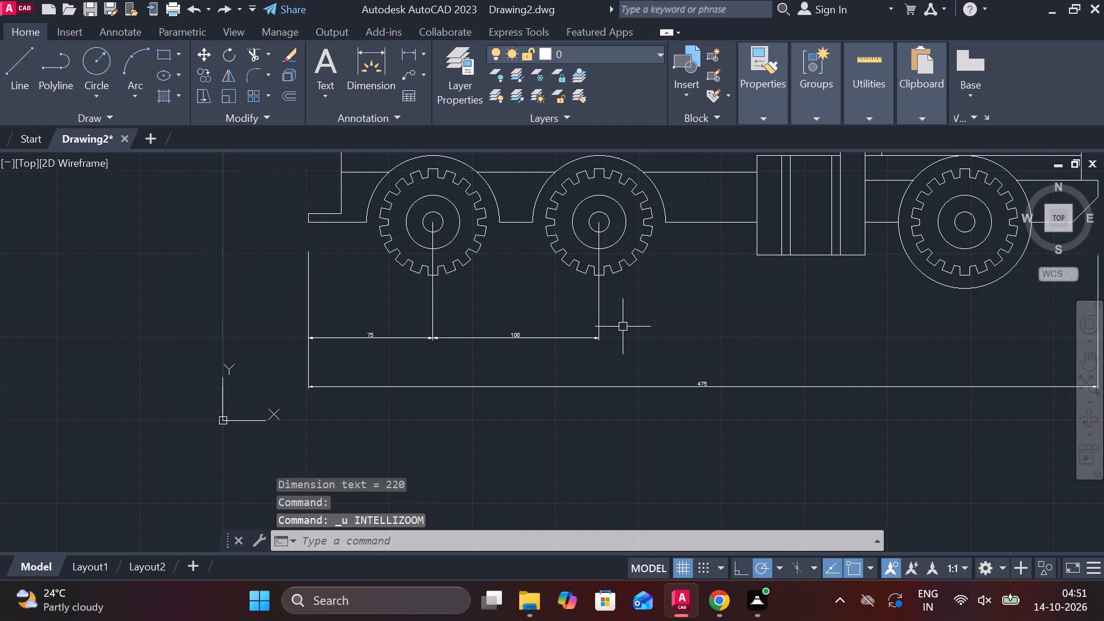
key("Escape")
Modify the ISO-25 dimension style to use ISO standard text alignment and a text height of 5.
type("d")
key("space")
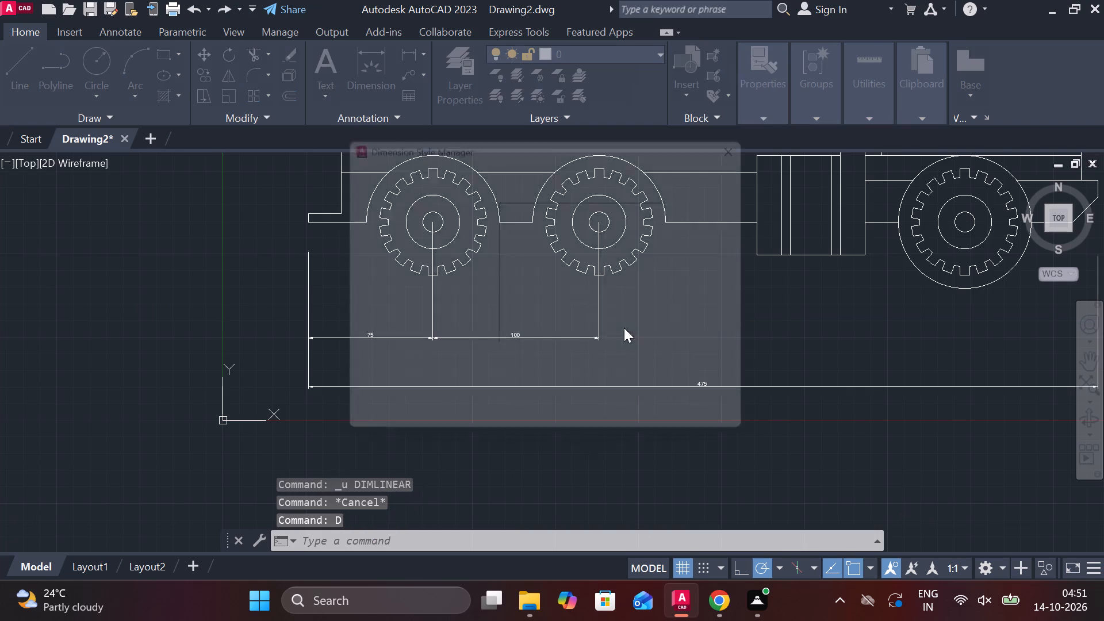
left_click(736, 263)
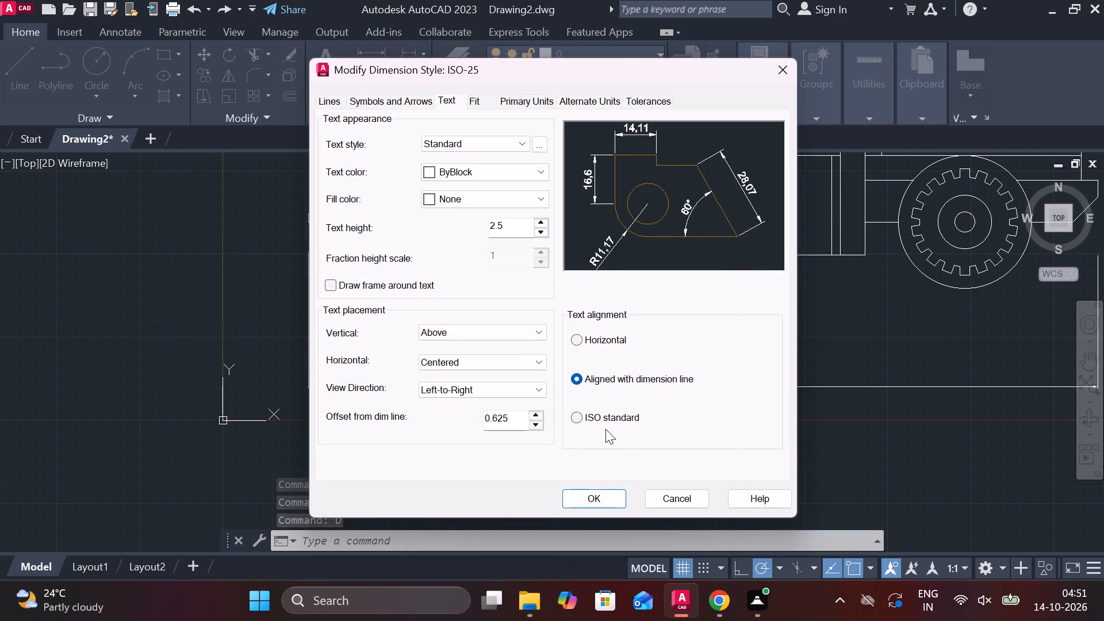
left_click(574, 415)
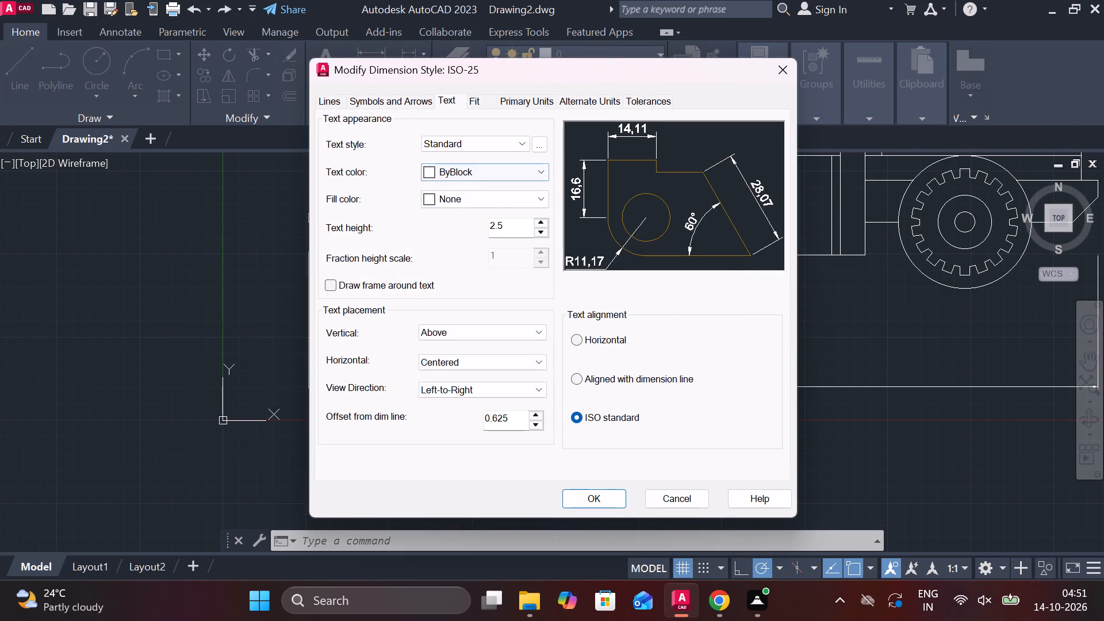
left_click_drag(510, 229, 449, 244)
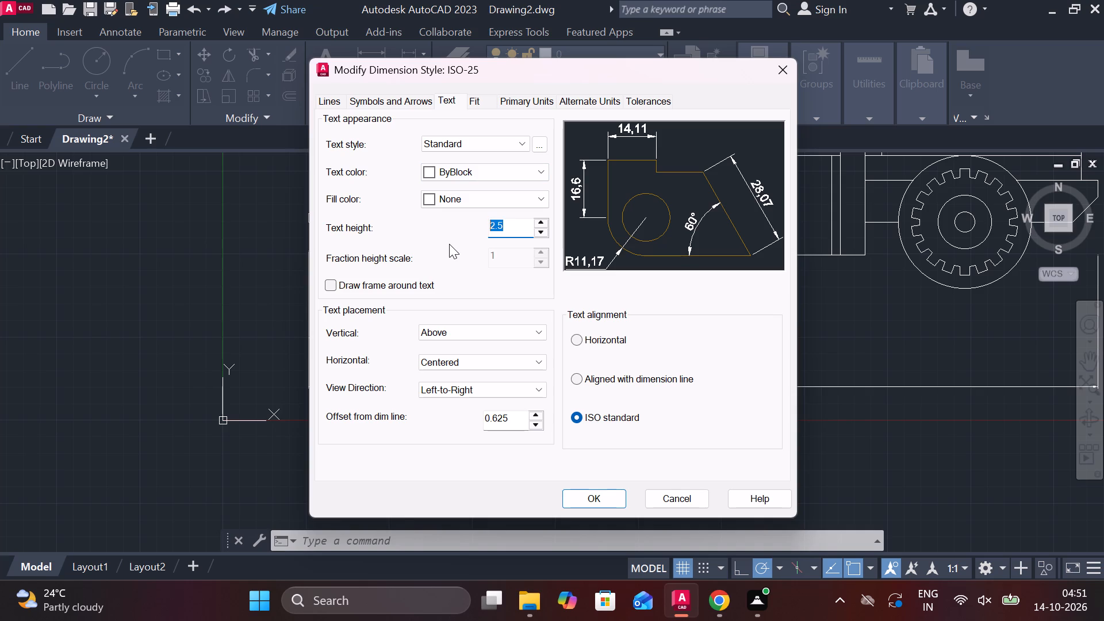
key("5")
Set the ISO-25 style's arrow size to 3 and its linear dimension precision to 0.
left_click(402, 94)
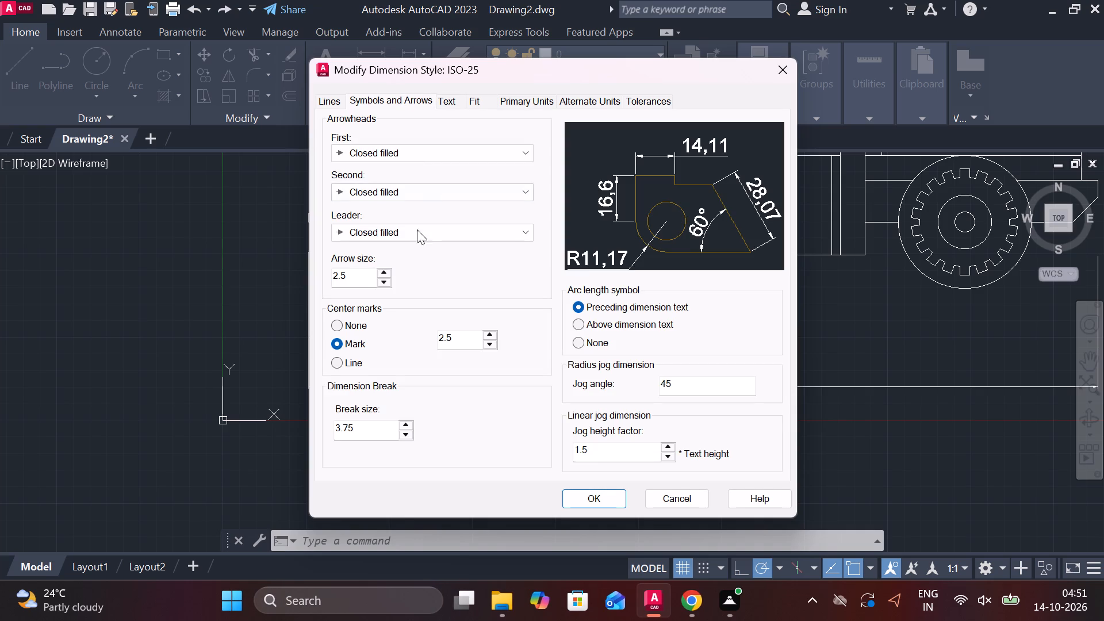
left_click_drag(354, 278, 281, 280)
key("3")
left_click(516, 99)
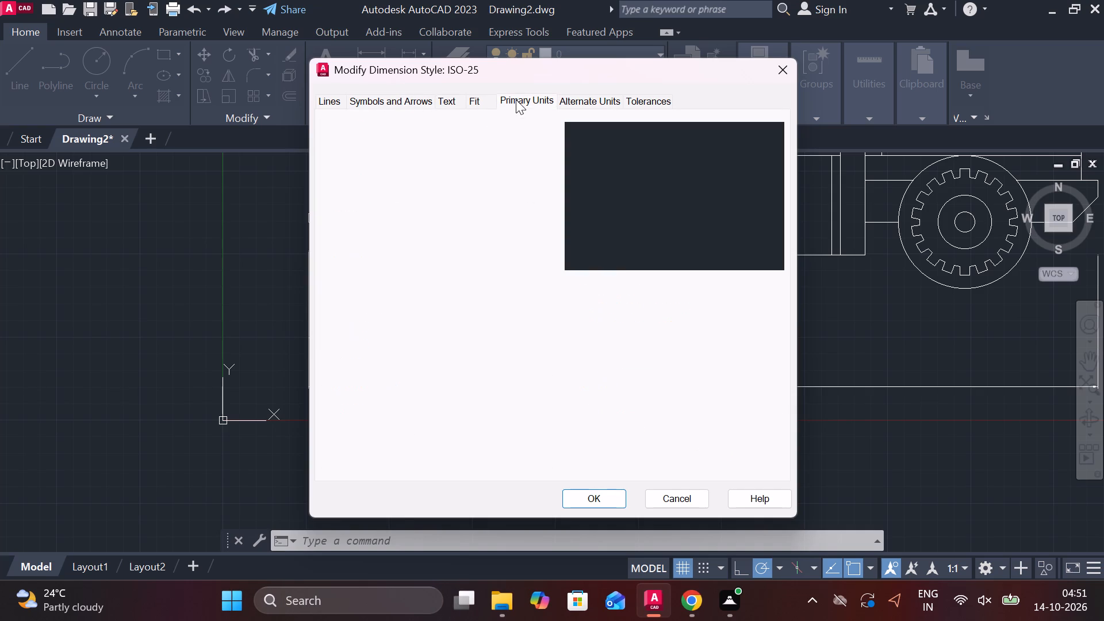
double_click(499, 163)
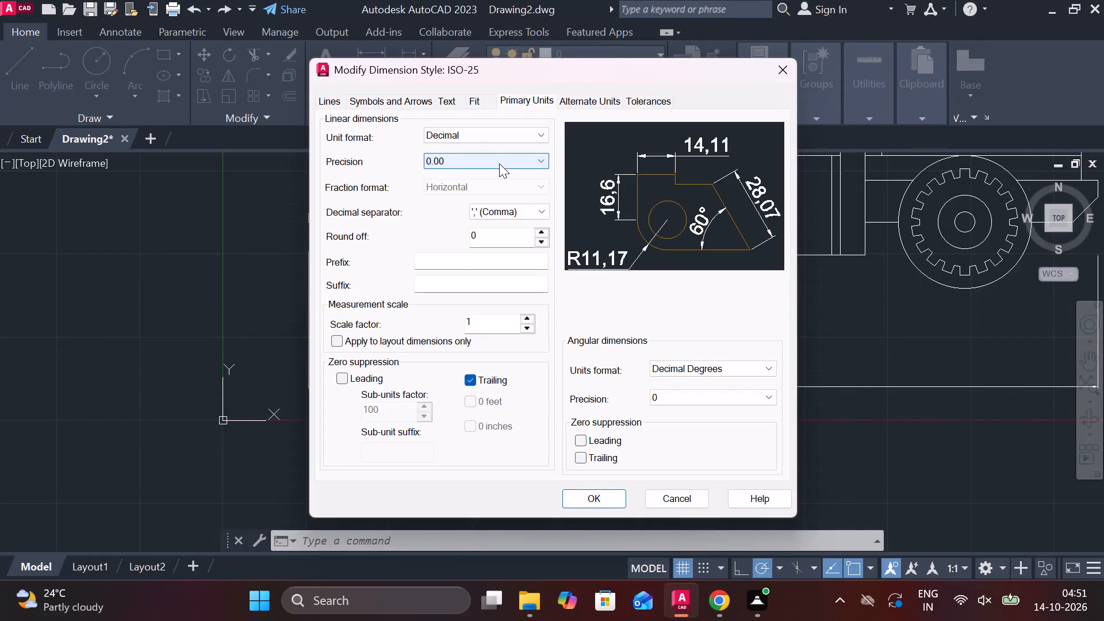
left_click(481, 158)
left_click(442, 174)
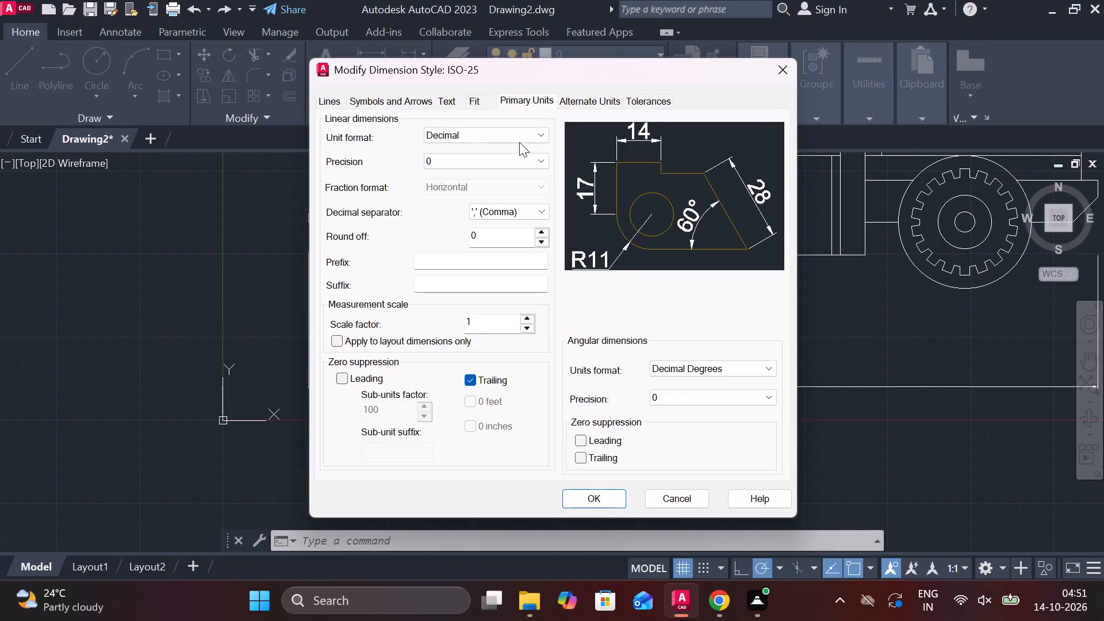
Turn off drawing the dim line between ext lines in ISO-25, and apply it as the current dimension style.
left_click(481, 101)
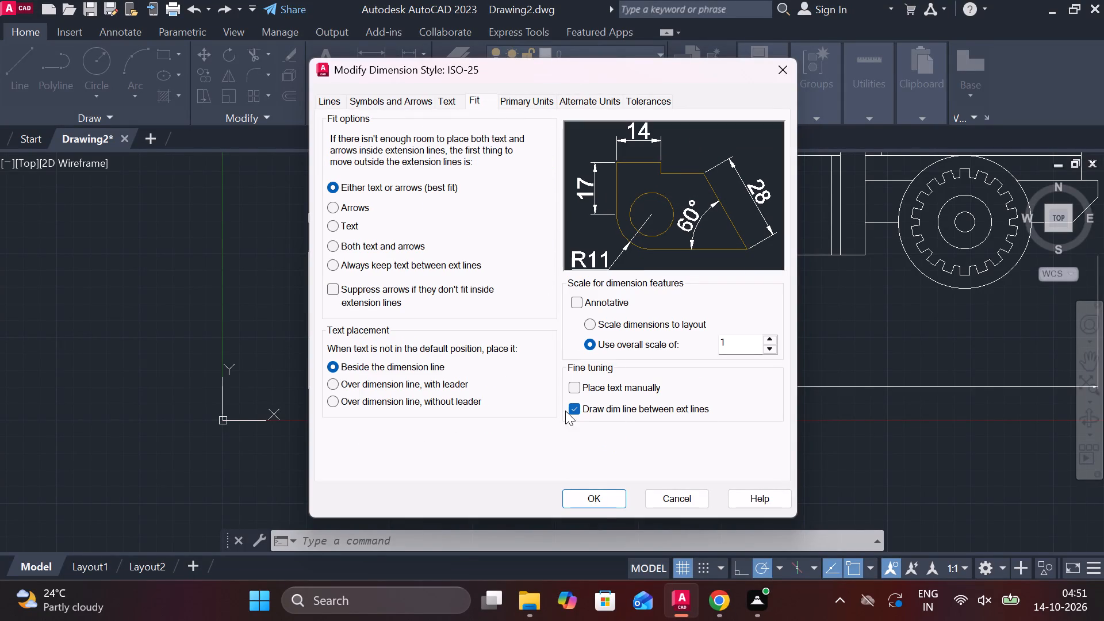
left_click(572, 407)
left_click(600, 494)
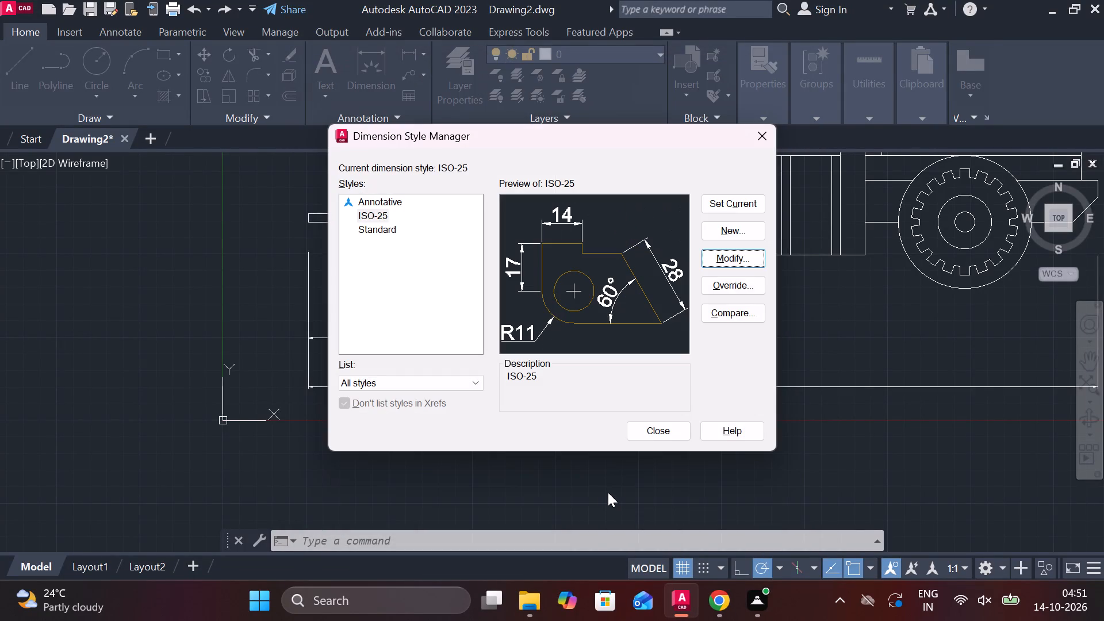
left_click(721, 205)
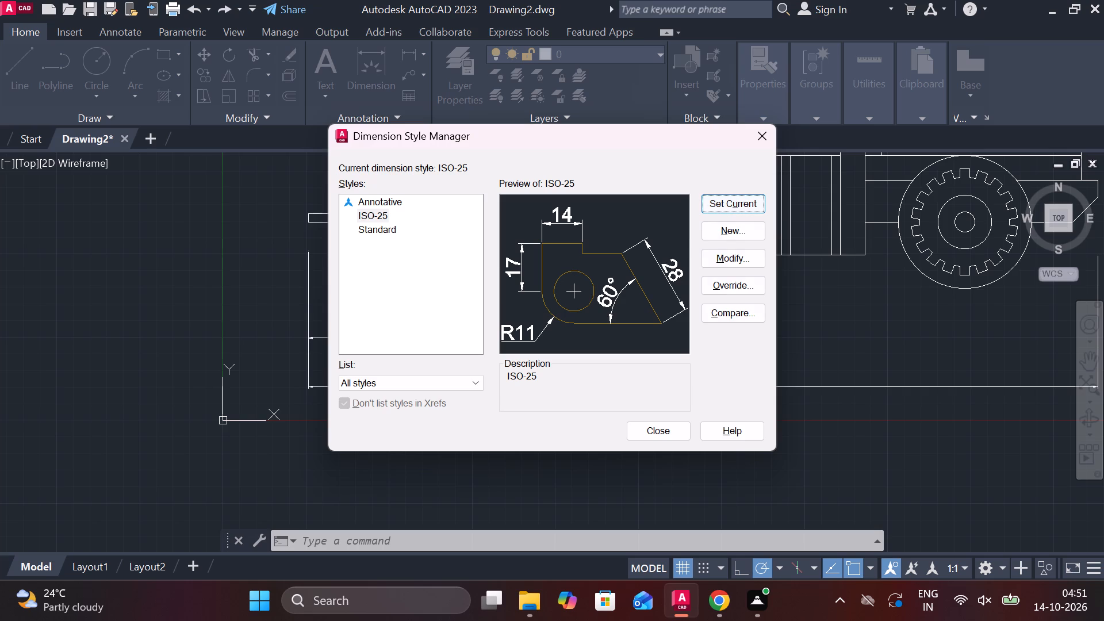
left_click(666, 434)
Modify the ISO-25 dimension style again, setting its text height to 7.
scroll(738, 395, "down", 2)
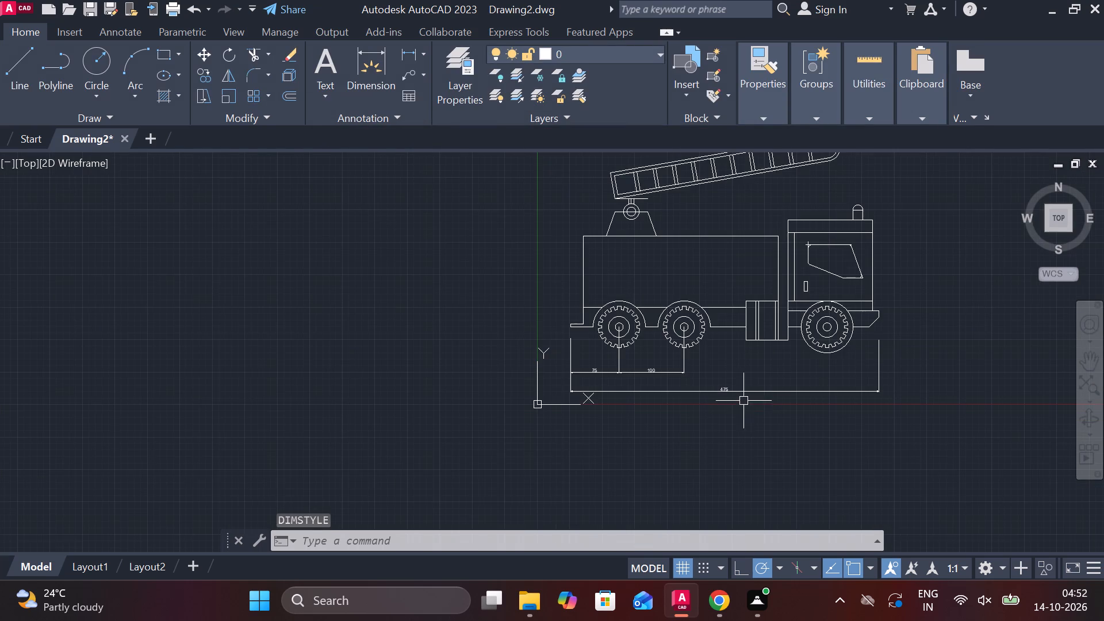
scroll(746, 407, "up", 1)
middle_click_drag(755, 405, 763, 406)
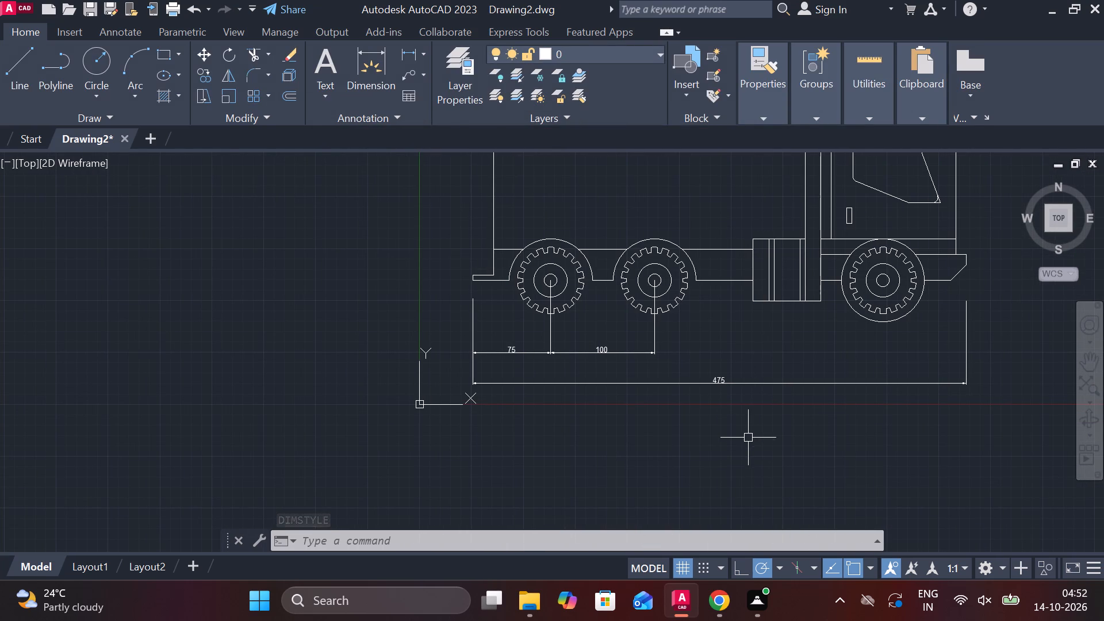
middle_click_drag(758, 413, 726, 476)
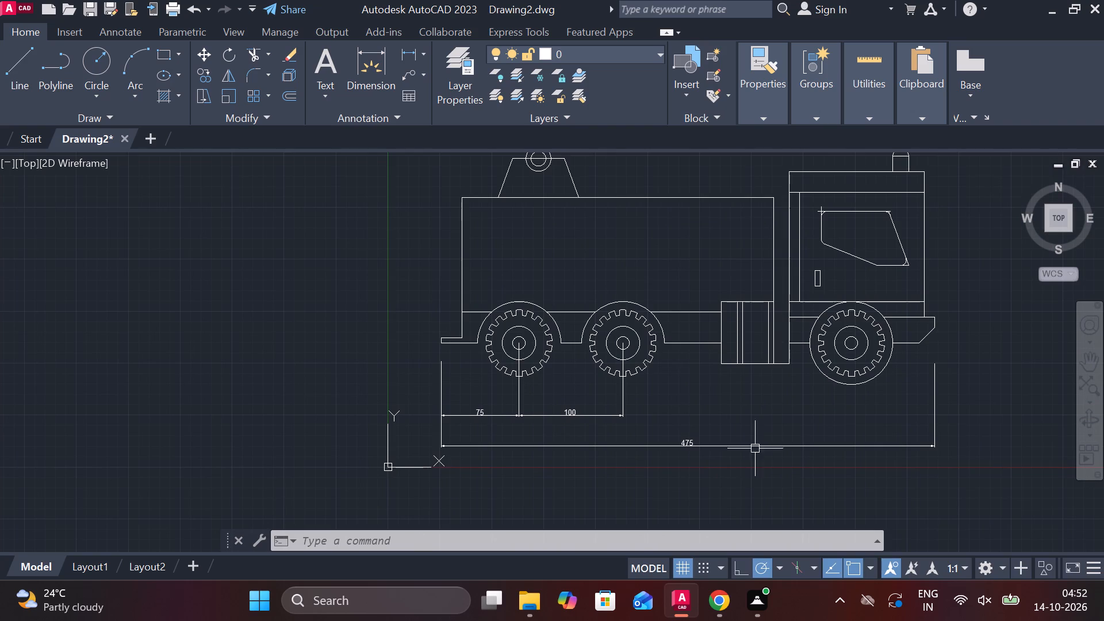
scroll(752, 443, "up", 1)
scroll(752, 443, "down", 1)
type("d")
key("space")
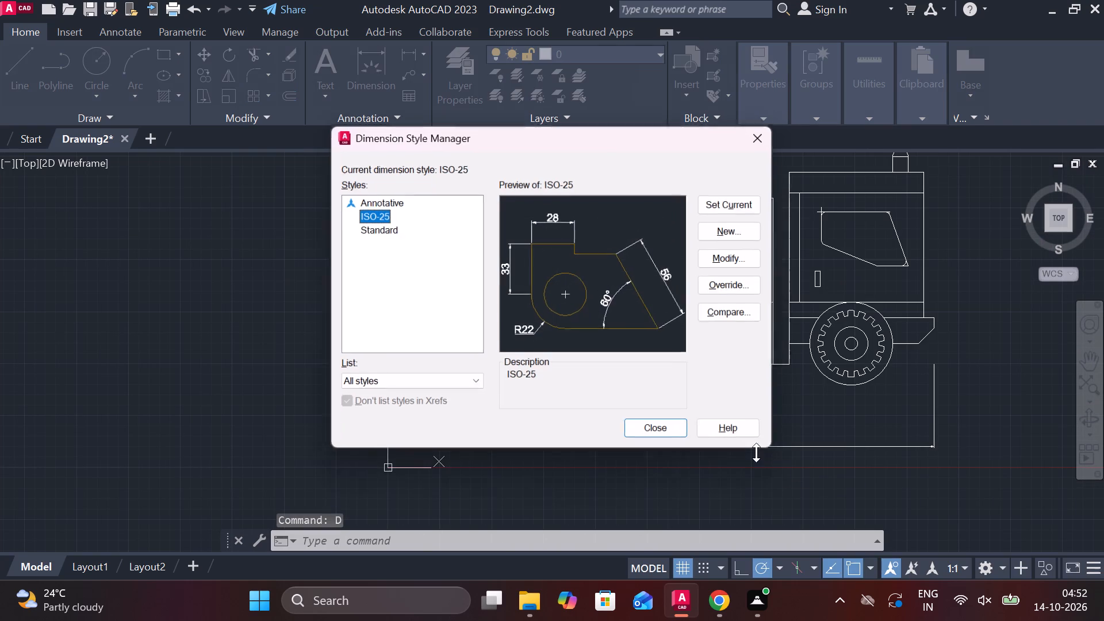
left_click(743, 260)
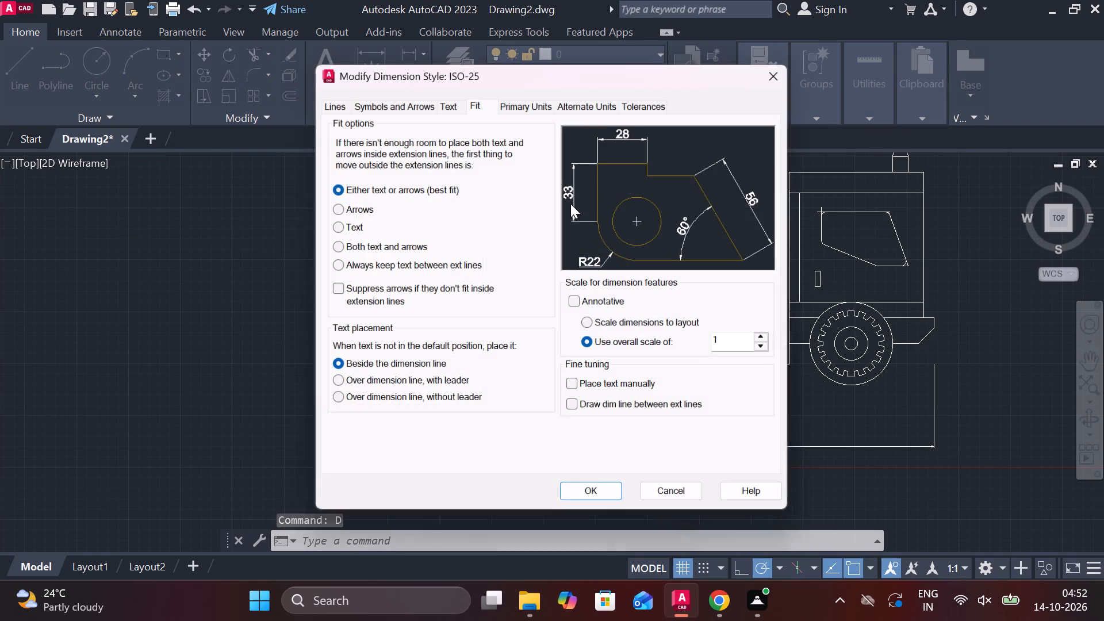
left_click(432, 98)
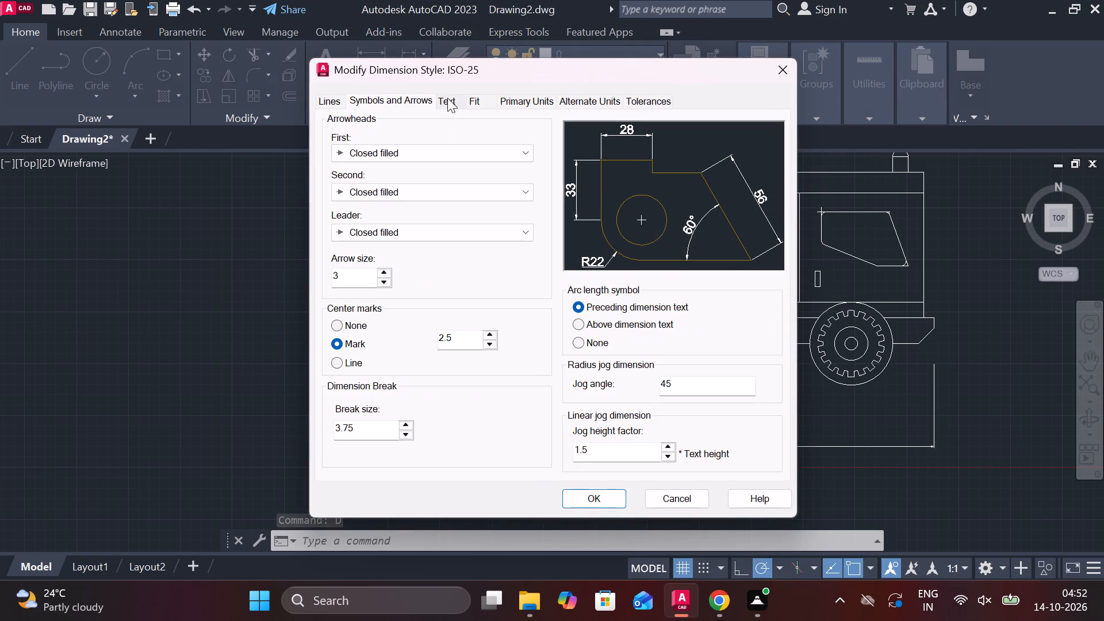
left_click(447, 98)
left_click_drag(497, 227, 464, 229)
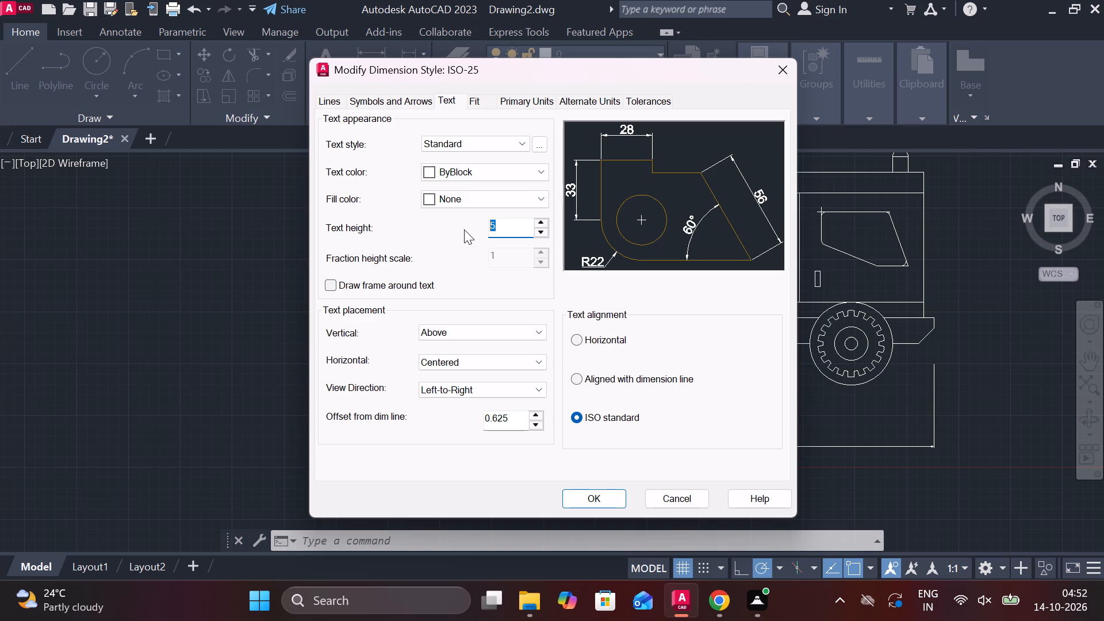
key("7")
Set the ISO-25 style's arrow size to 5 and apply it as the current dimension style.
left_click(400, 97)
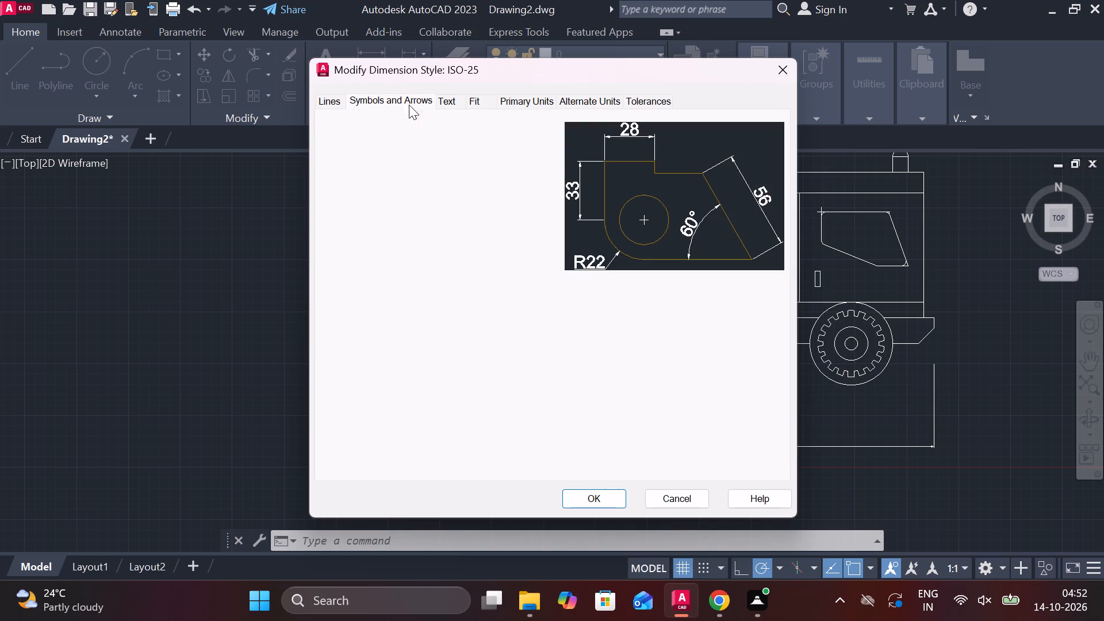
left_click_drag(356, 275, 288, 275)
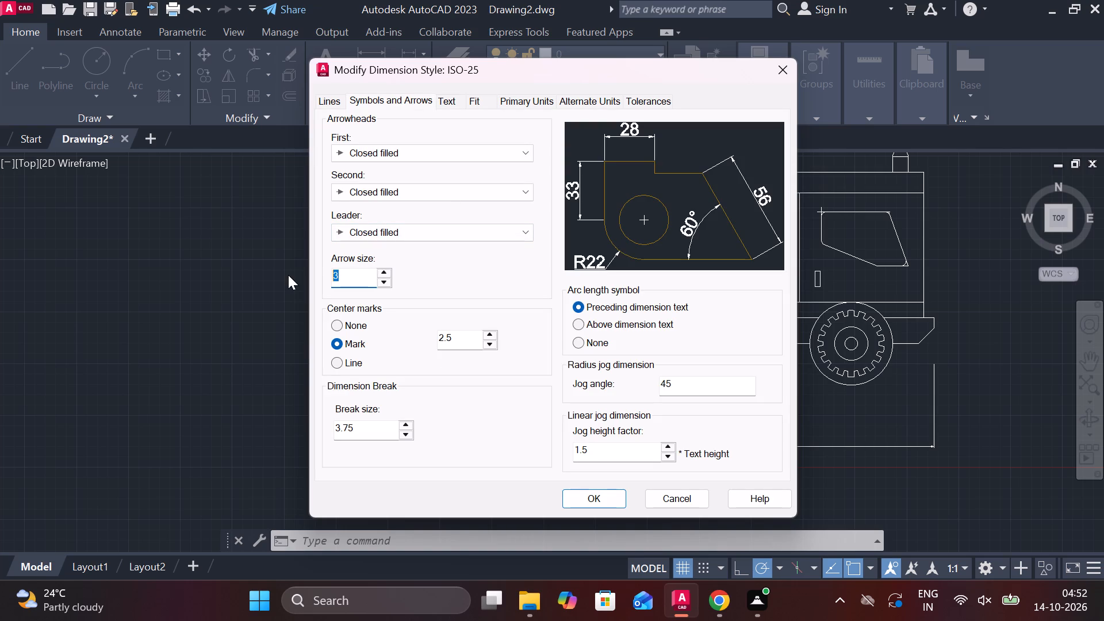
key("5")
left_click(601, 505)
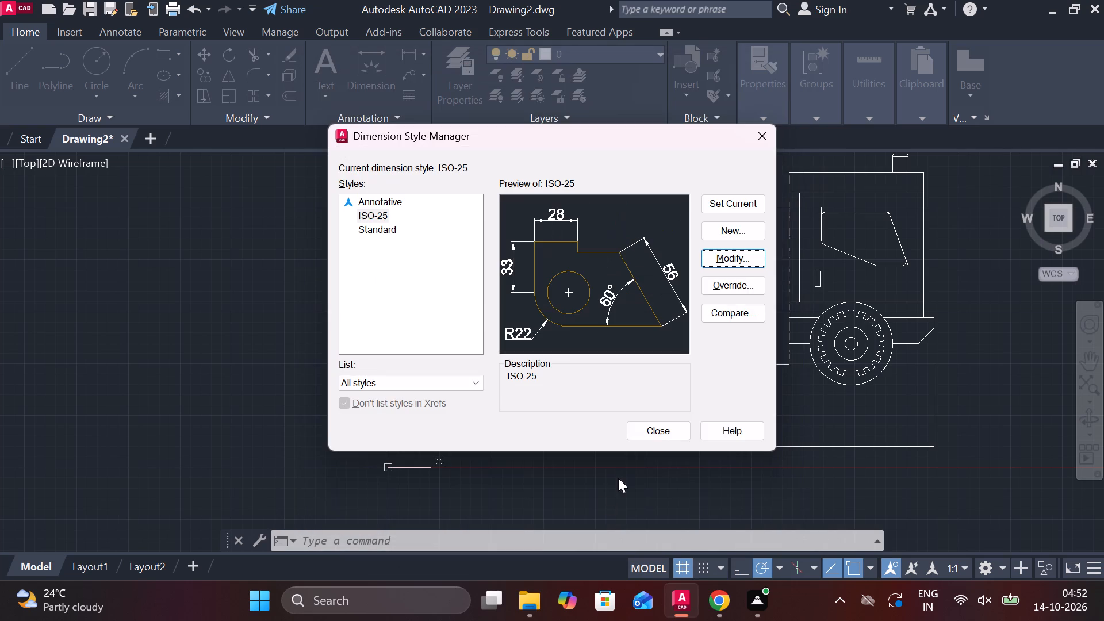
left_click(729, 200)
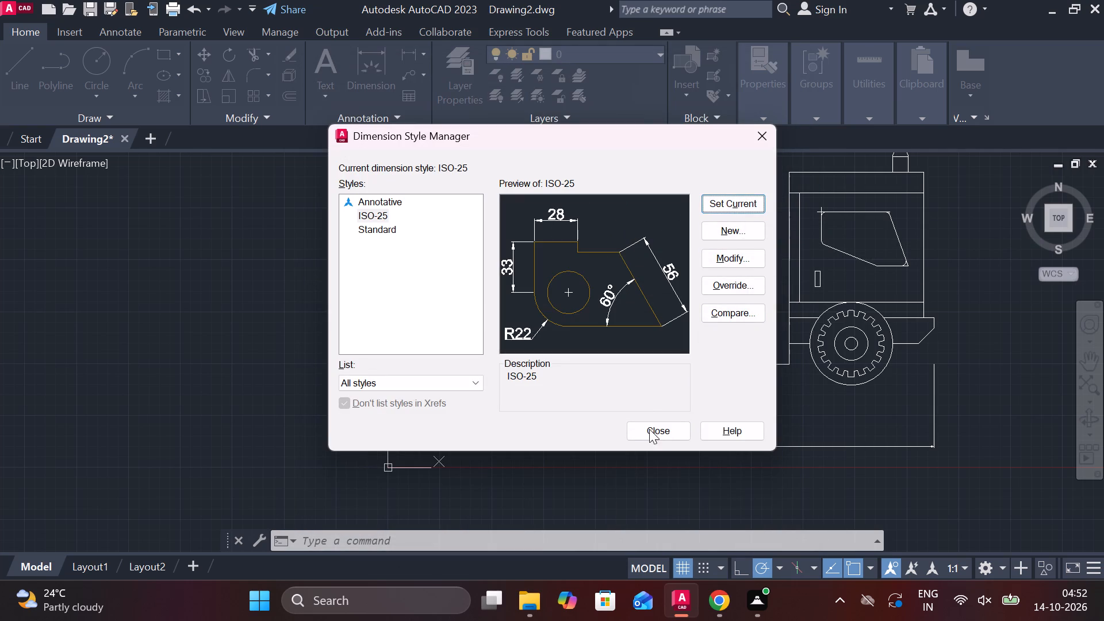
left_click(649, 432)
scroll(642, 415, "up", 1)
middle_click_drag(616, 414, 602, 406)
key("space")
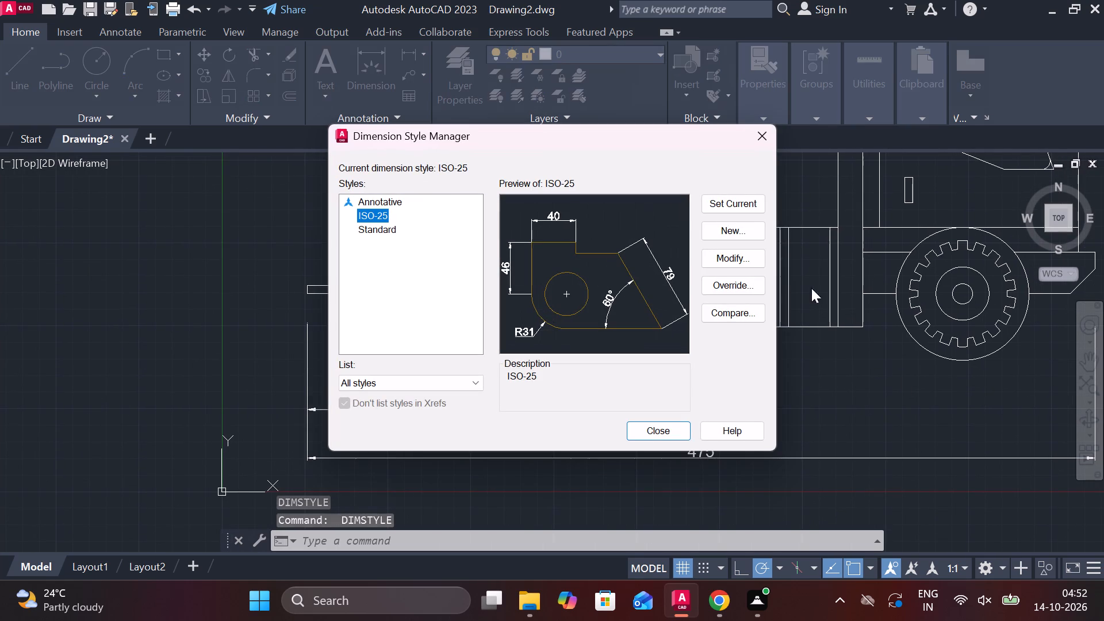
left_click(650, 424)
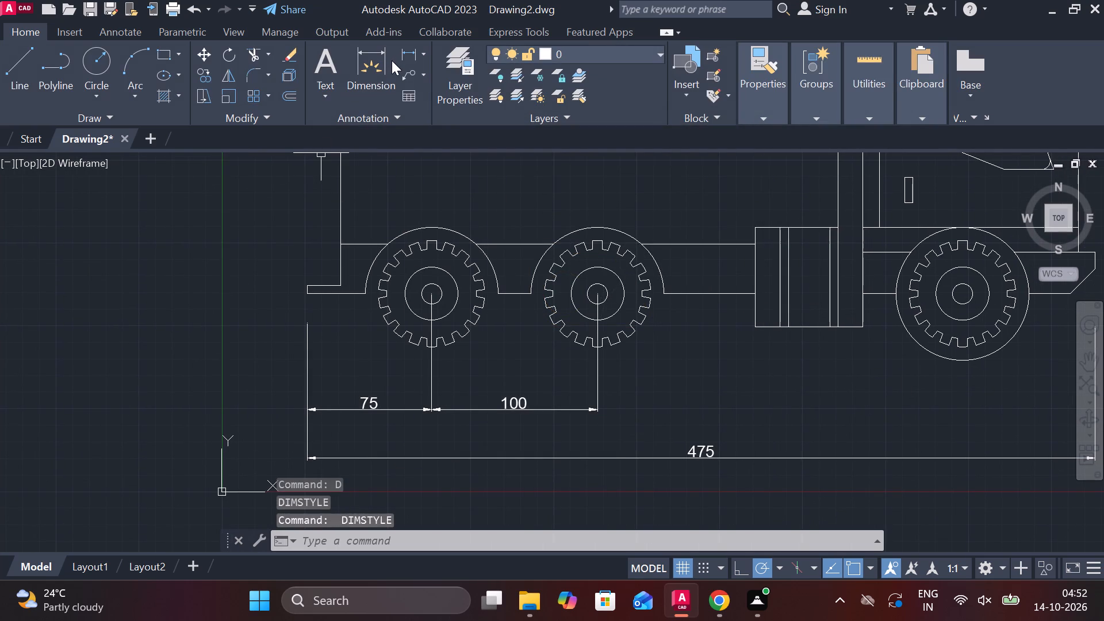
Add a linear dimension between the front wheel's centre and the middle wheel's centre, in line with the existing wheel dimensions.
left_click(405, 53)
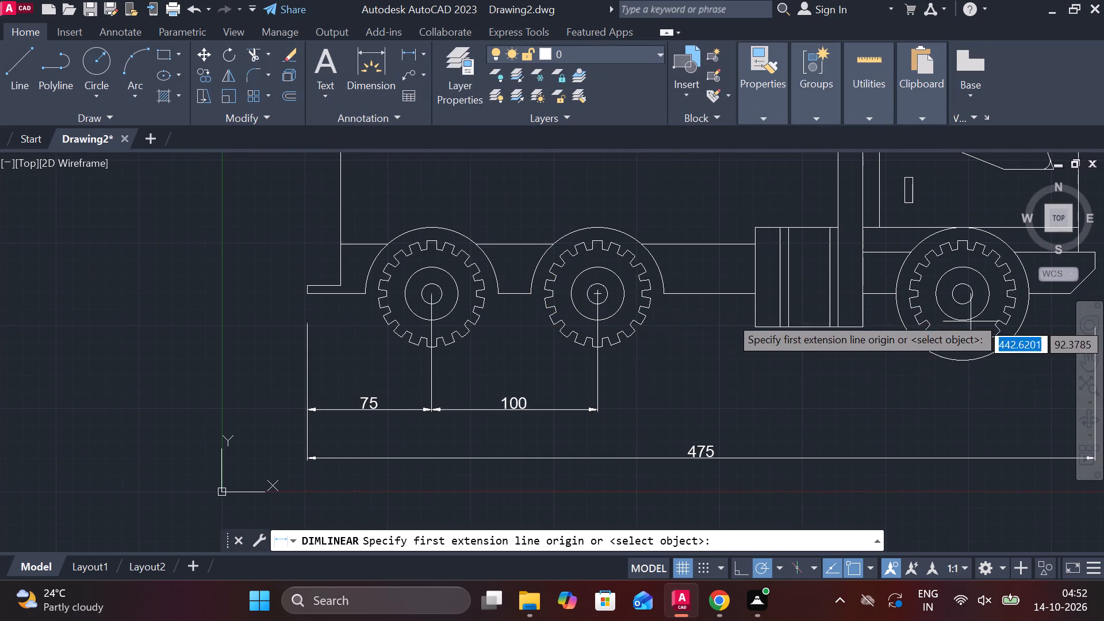
left_click(967, 293)
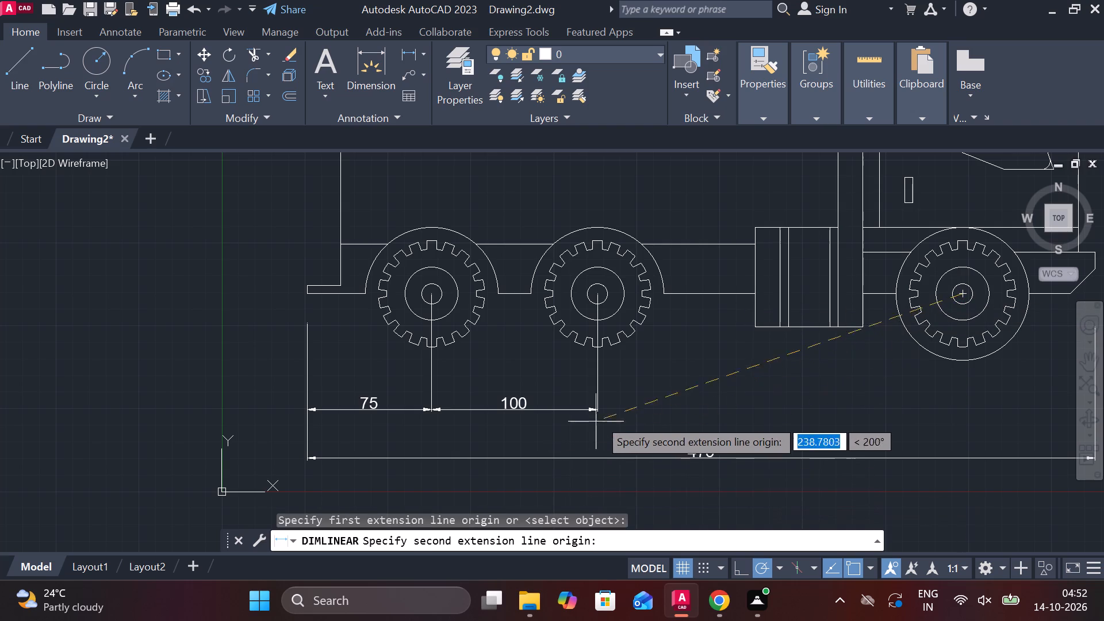
left_click(589, 385)
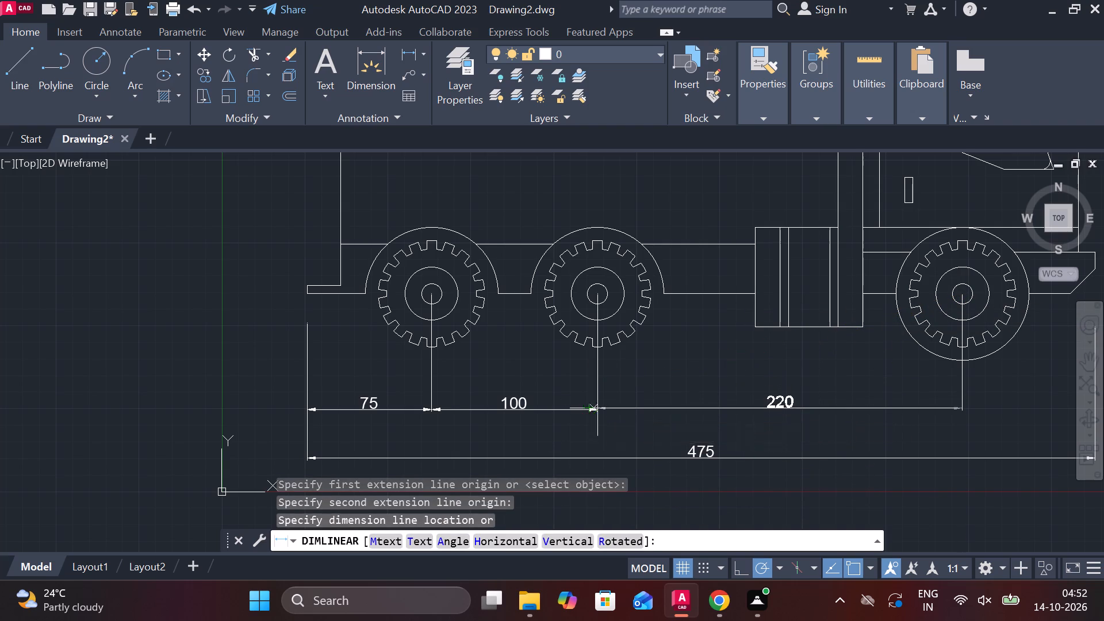
scroll(600, 411, "up", 2)
left_click(599, 411)
scroll(681, 366, "down", 2)
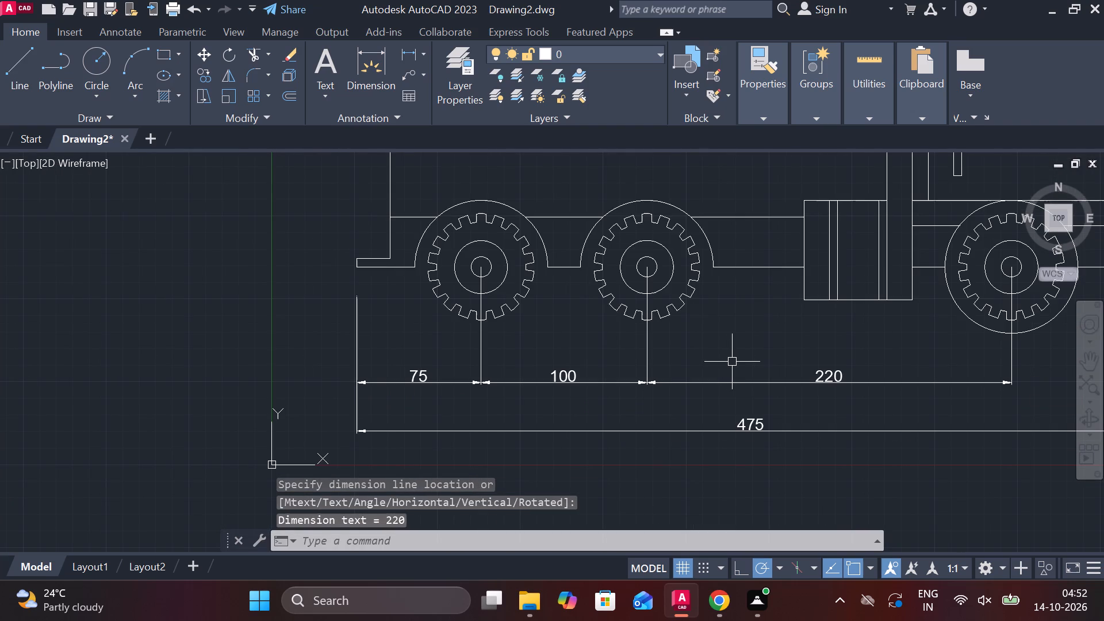
Add a linear dimension from the front wheel's centreline to the lower corner of the front bumper's chamfer, in the same row.
middle_click_drag(780, 362, 504, 340)
middle_click_drag(589, 371, 518, 373)
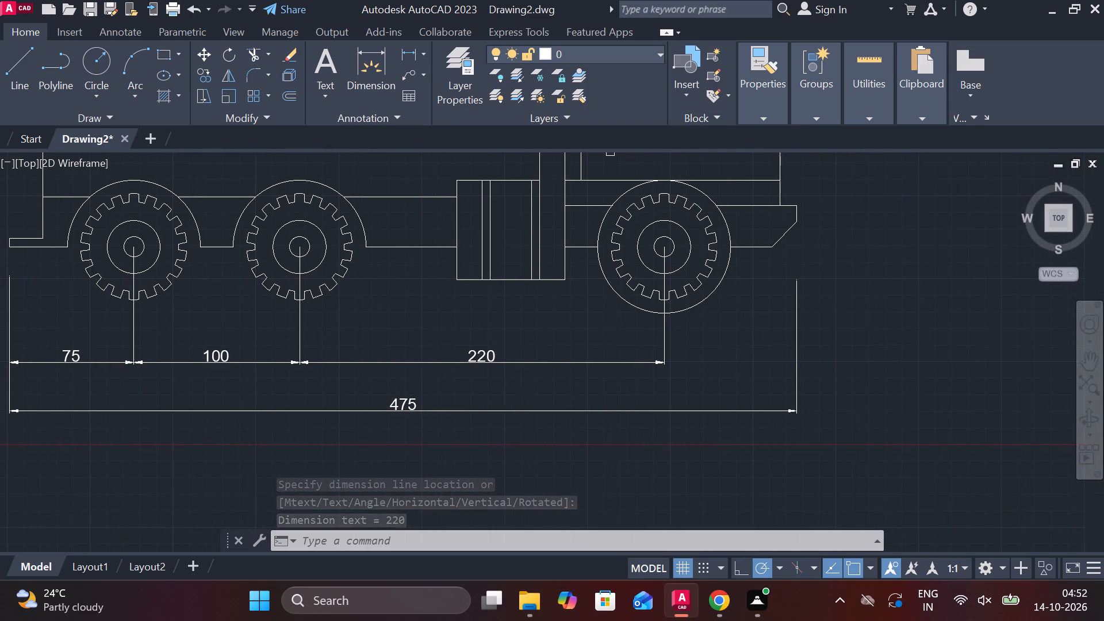
key("space")
left_click(669, 344)
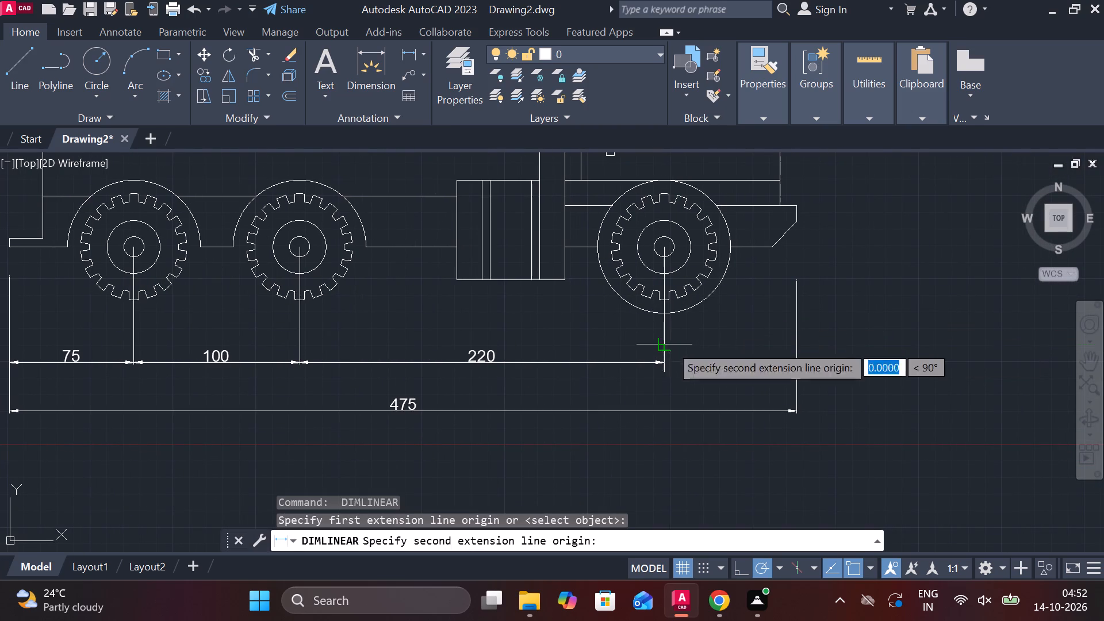
left_click(768, 331)
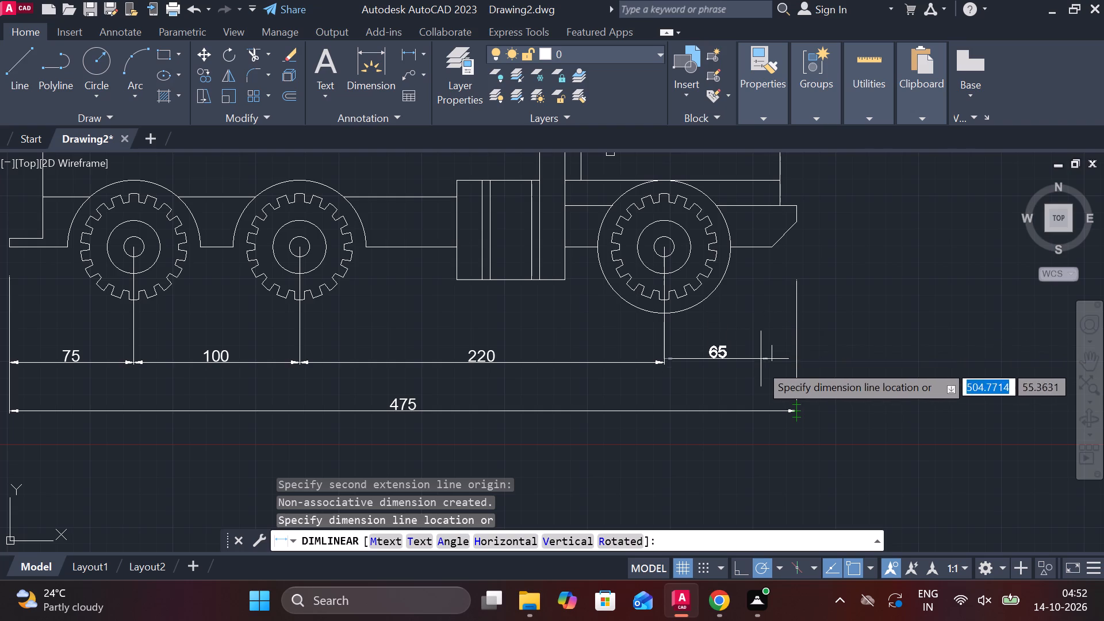
left_click(667, 361)
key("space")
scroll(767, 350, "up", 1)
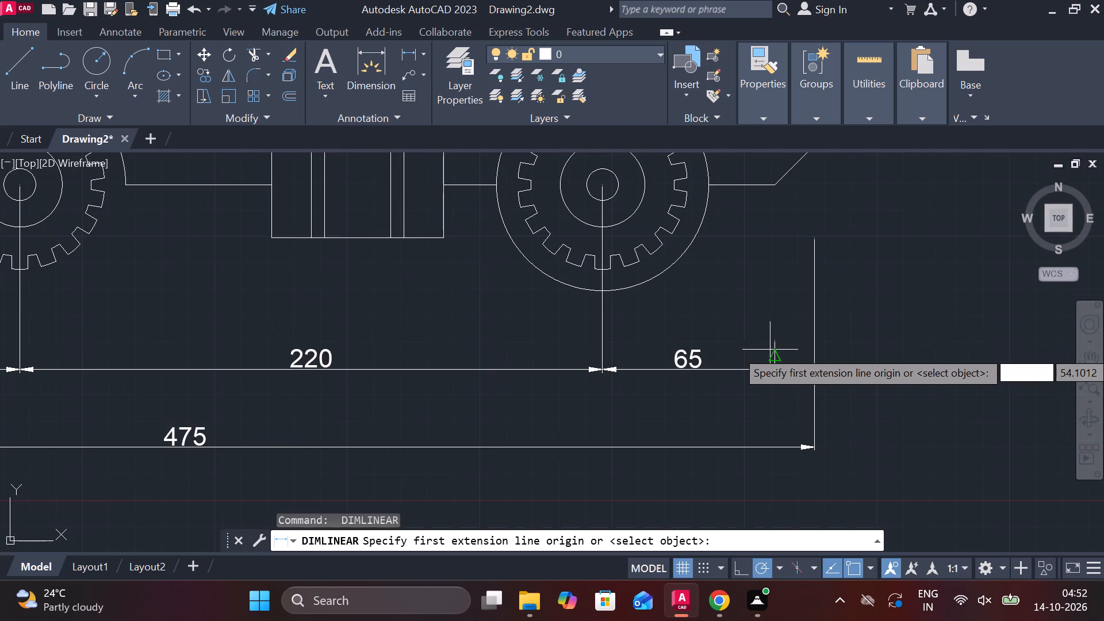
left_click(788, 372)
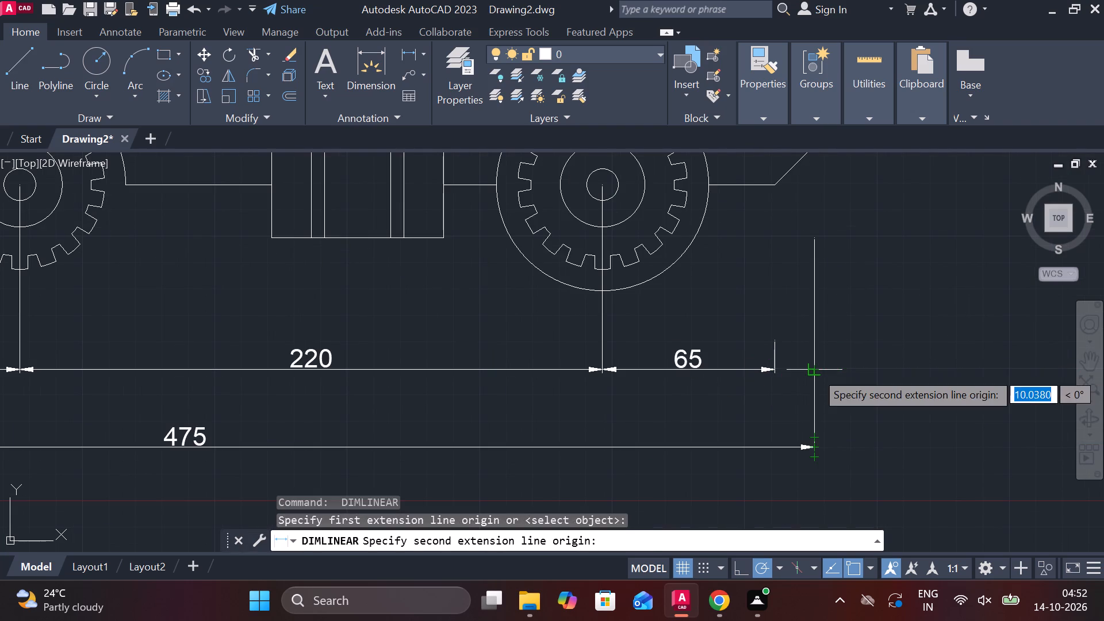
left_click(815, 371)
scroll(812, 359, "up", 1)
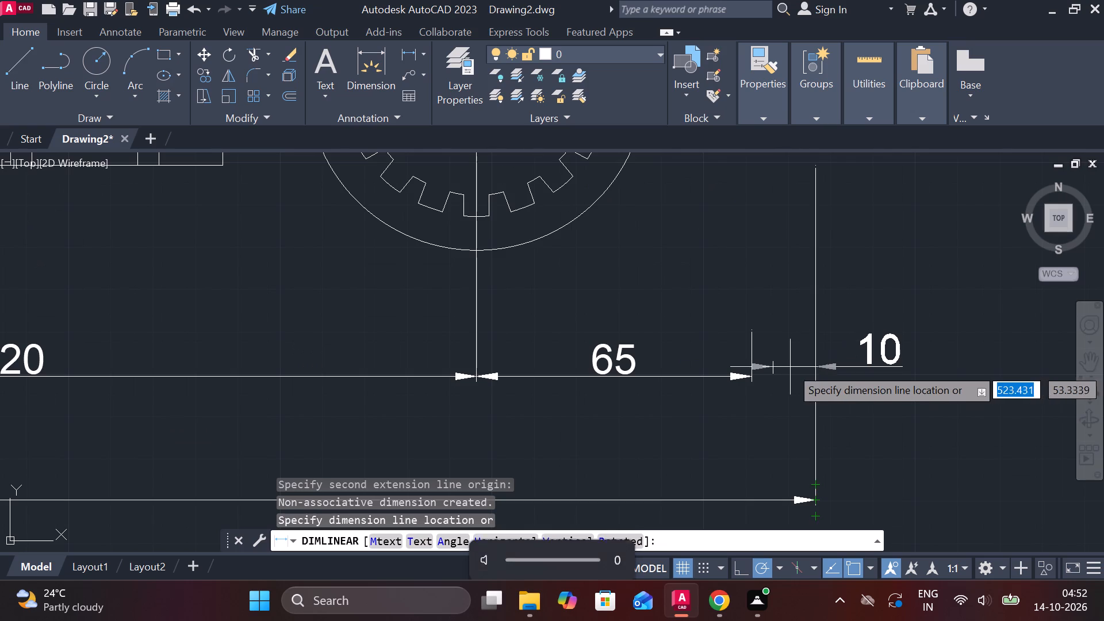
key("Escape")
Add a linear dimension from the bumper chamfer's lower corner to the truck's front end, completing the row of wheel dimensions.
middle_click_drag(779, 371, 711, 348)
key("space")
scroll(694, 356, "up", 2)
left_click(668, 347)
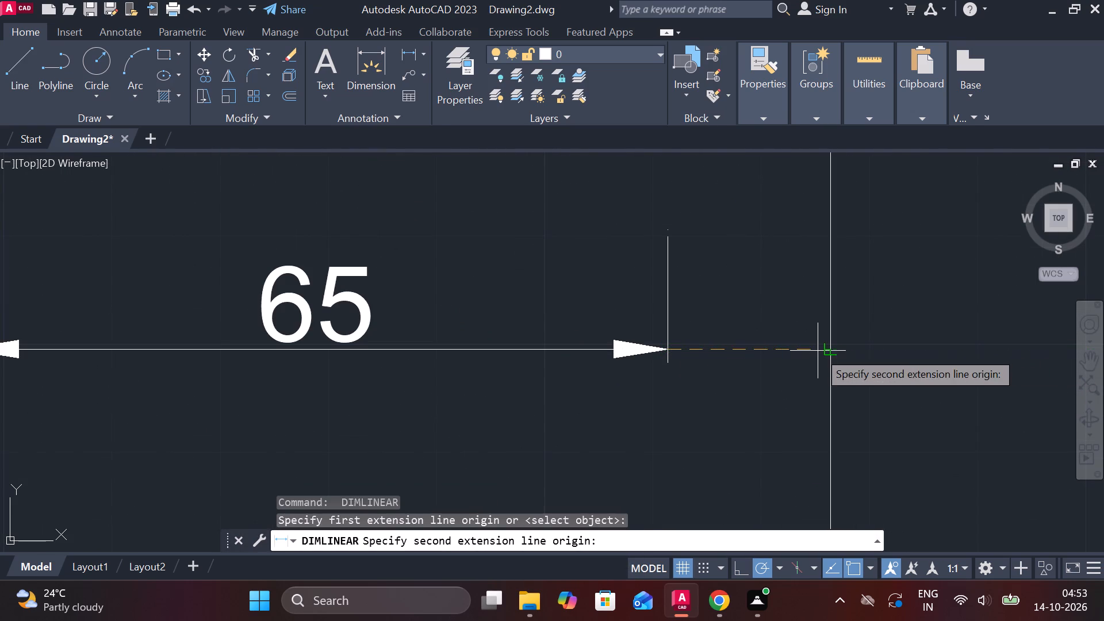
left_click(831, 351)
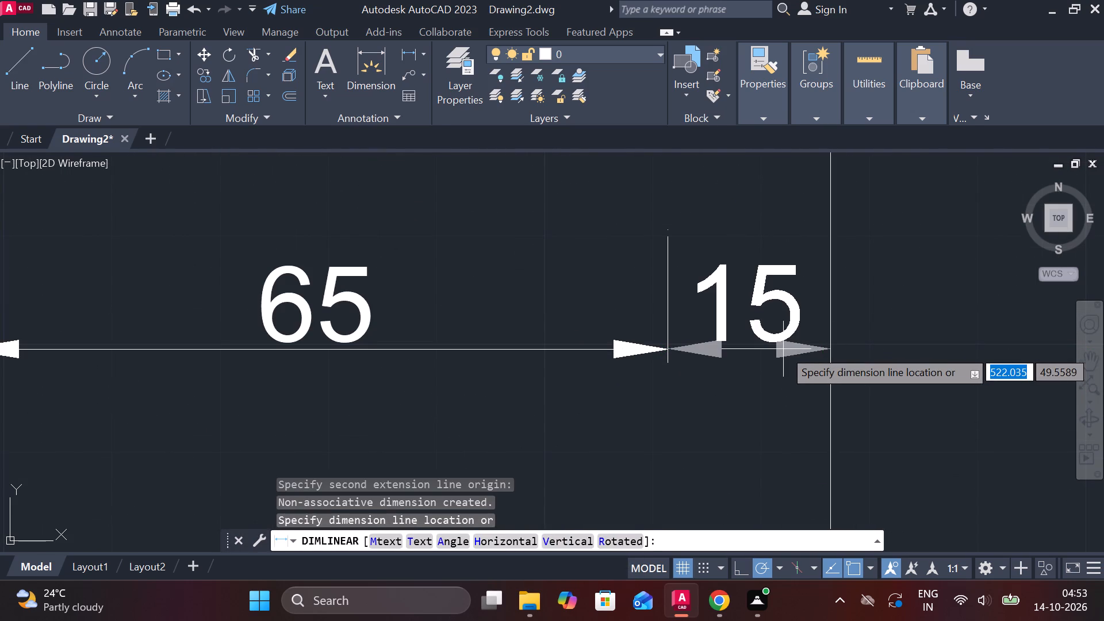
left_click(783, 349)
Dimension the rear step's bottom edge from its rear end to the rear wheel arch, placing the dimension just below it.
scroll(837, 358, "down", 4)
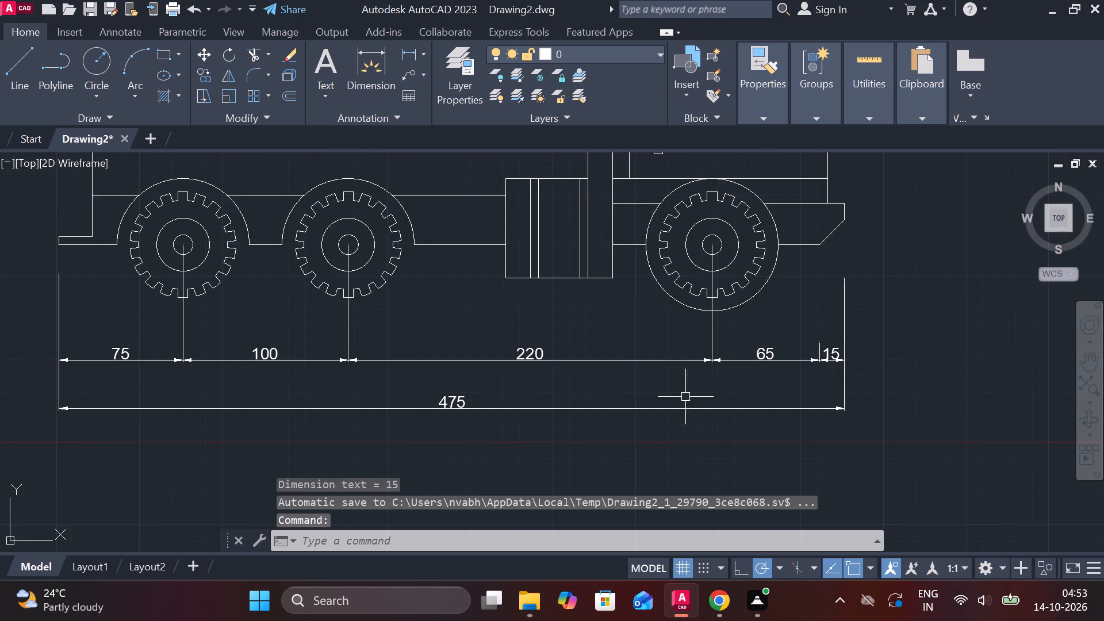
middle_click_drag(515, 381, 596, 399)
middle_click_drag(389, 344, 414, 356)
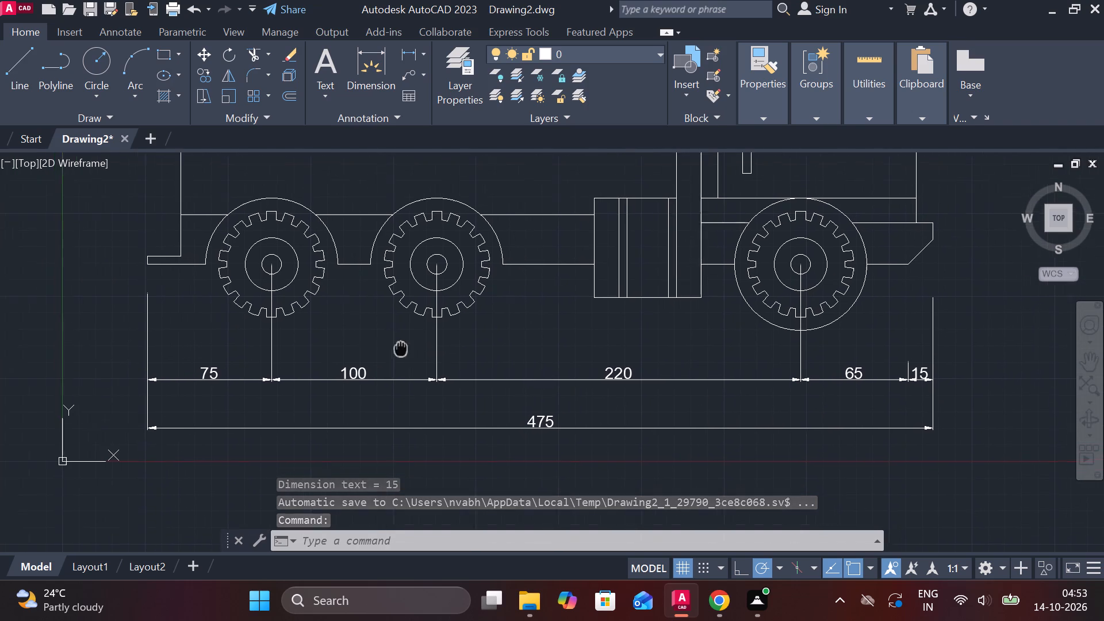
middle_click_drag(414, 356, 559, 436)
scroll(265, 353, "up", 1)
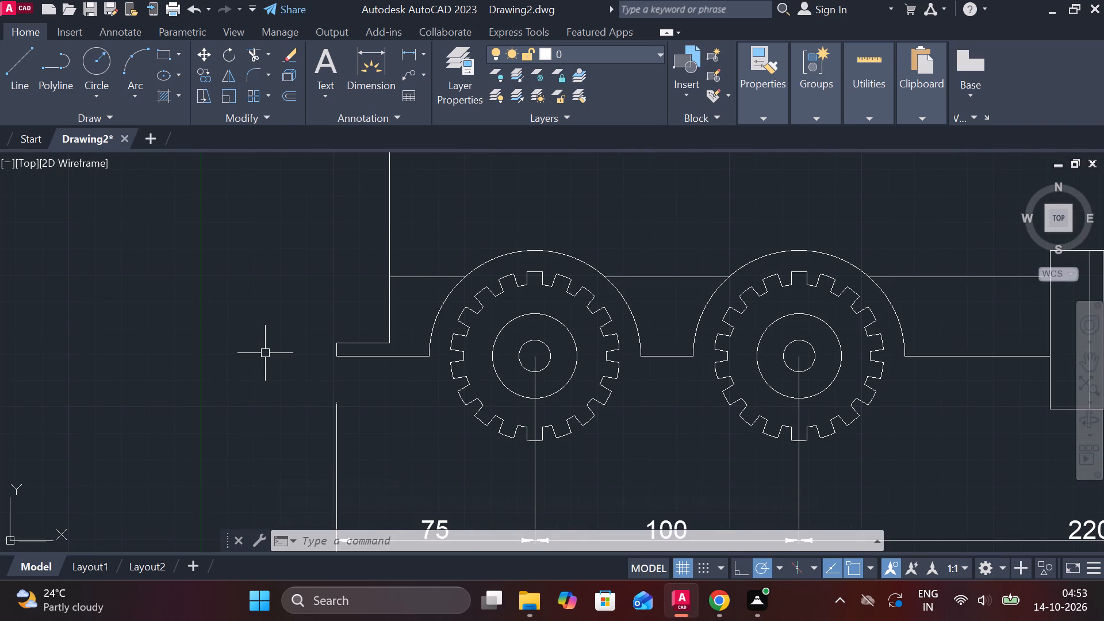
key("space")
left_click(429, 360)
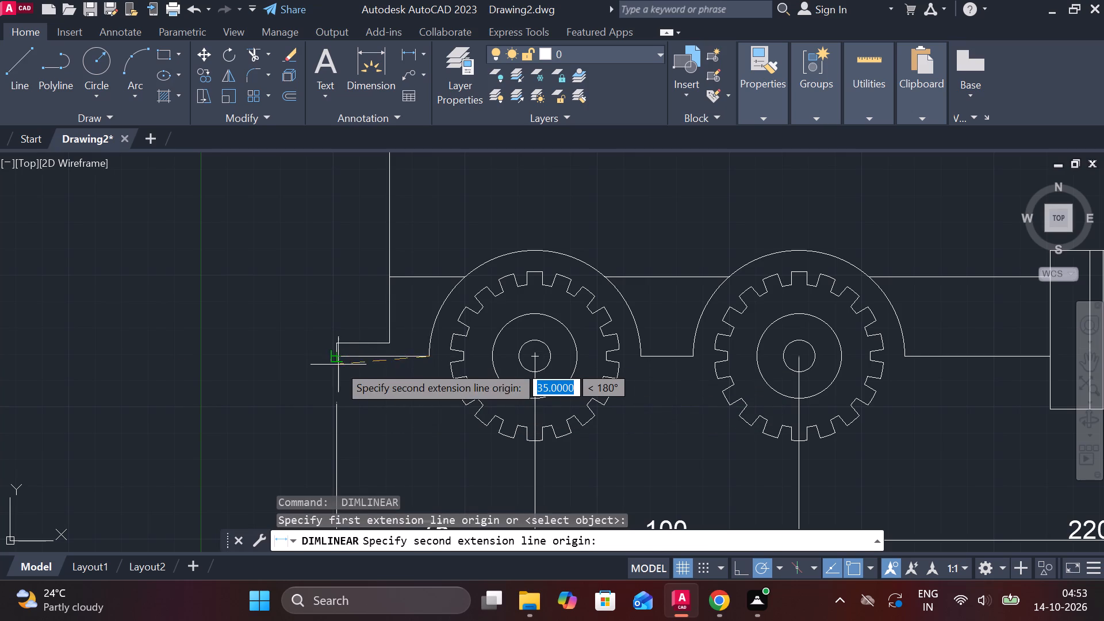
left_click(336, 361)
left_click(340, 384)
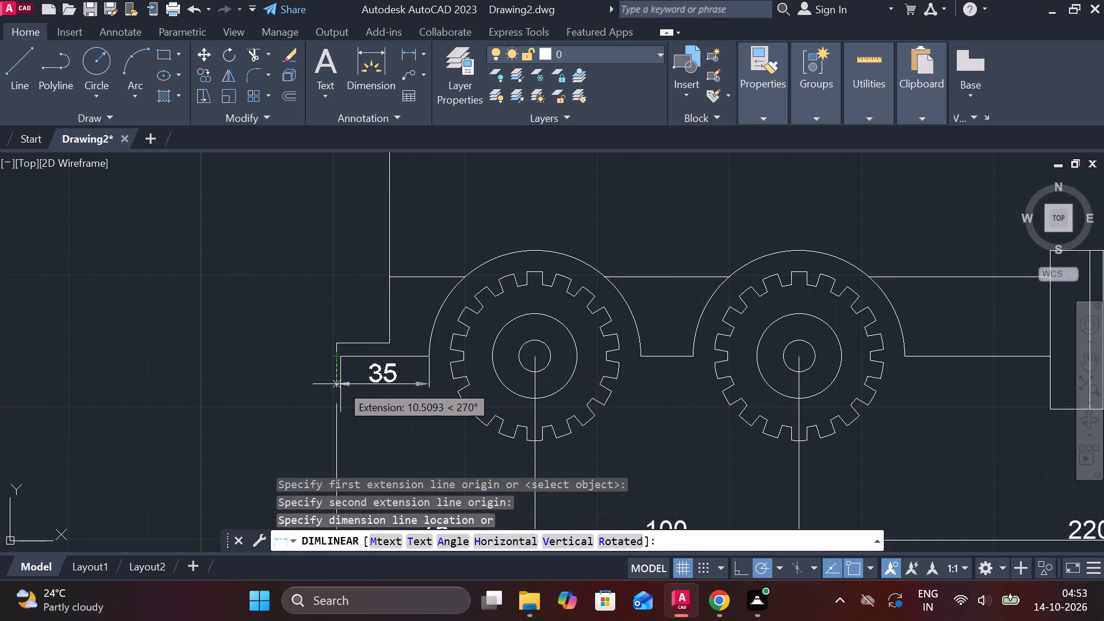
Dimension the rear step's thickness behind it and the length of its top edge just above it.
key("space")
left_click(341, 343)
left_click(341, 356)
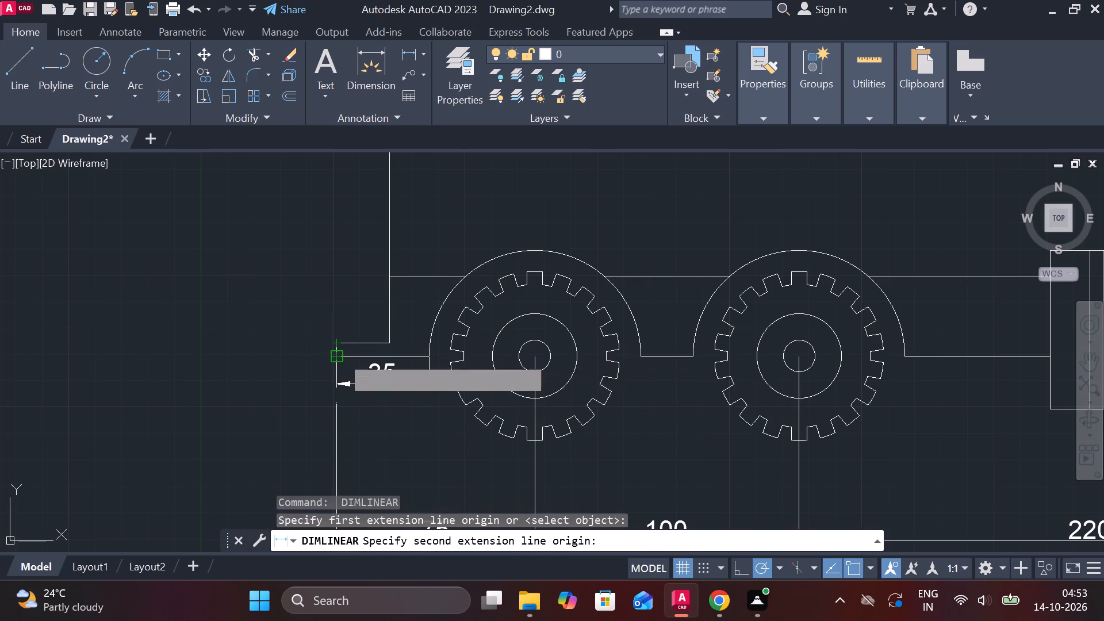
left_click(309, 356)
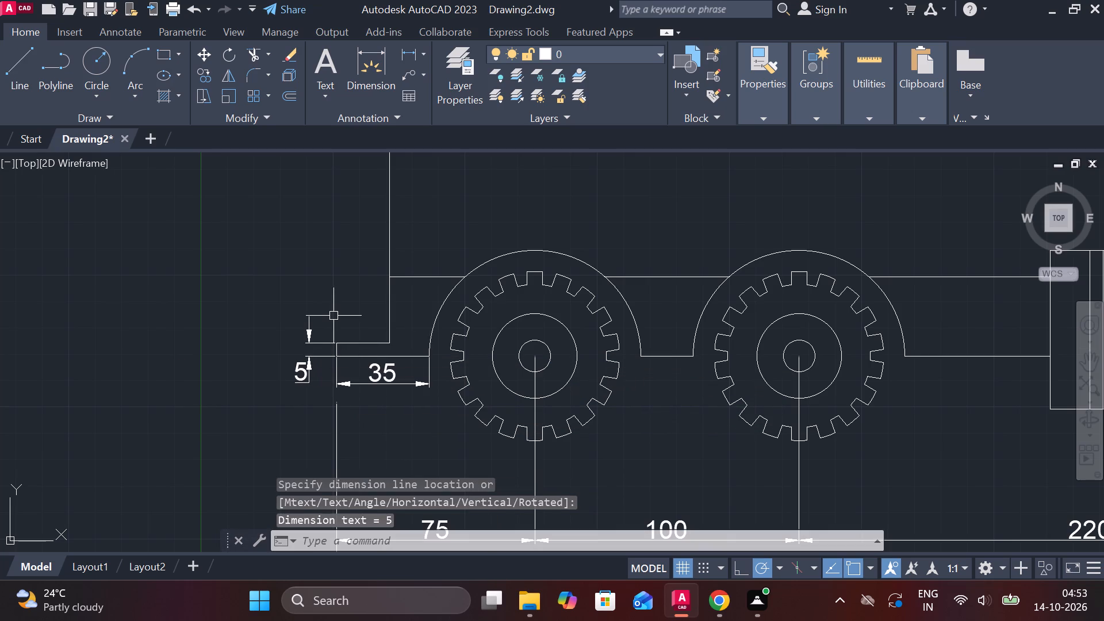
key("space")
left_click(334, 336)
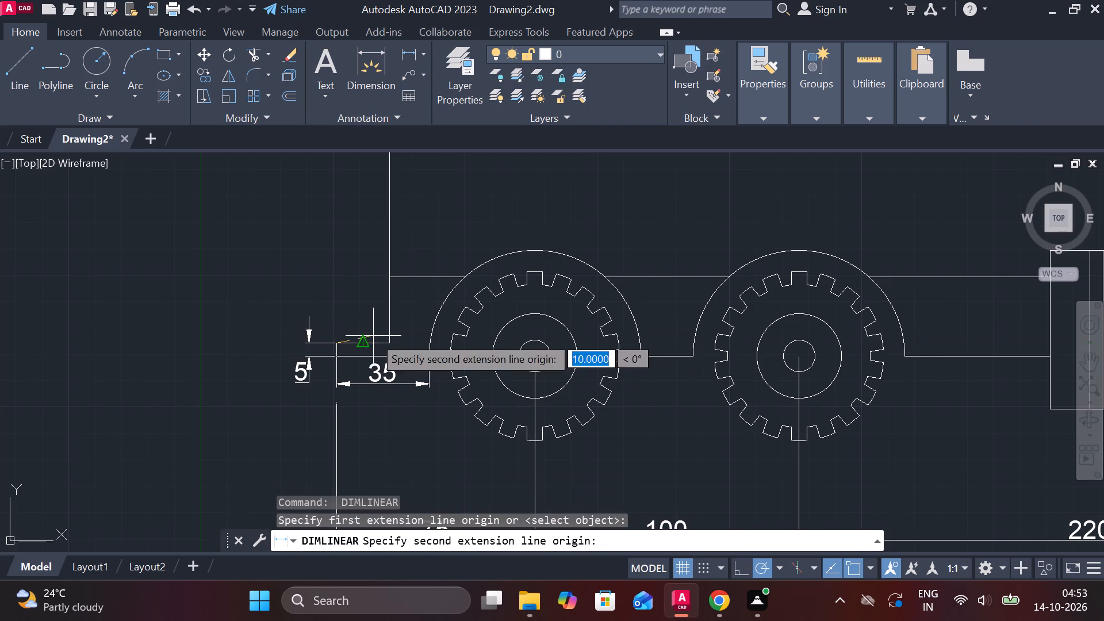
left_click(393, 346)
left_click(374, 330)
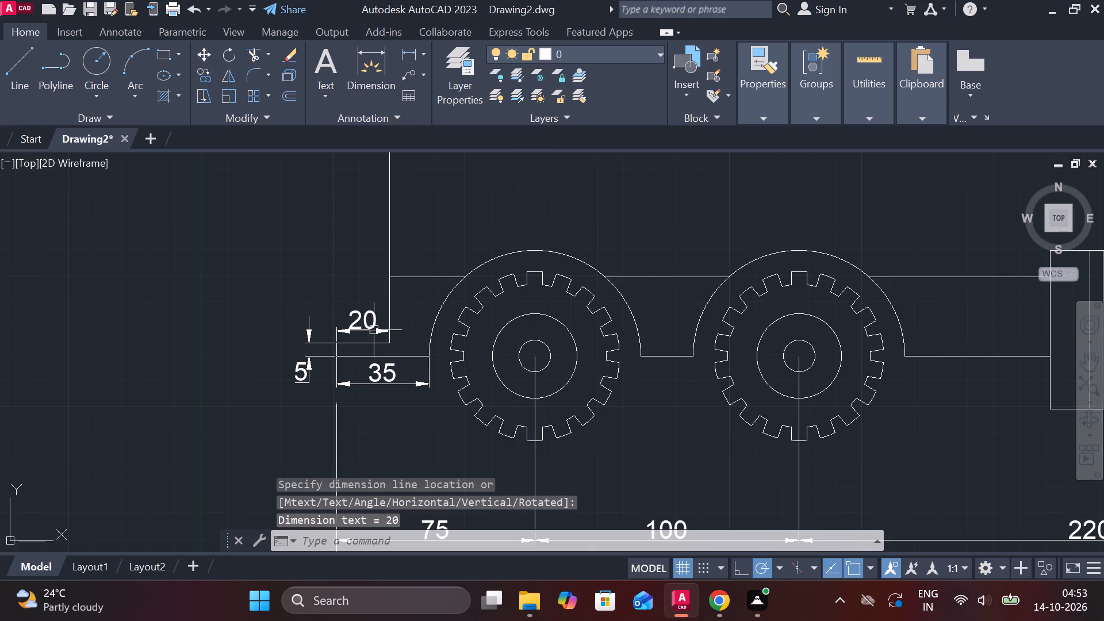
Add a vertical dimension from the body's lower line to the rear step's top edge, placed just behind the rear wheel arch.
scroll(309, 283, "down", 1)
scroll(365, 317, "up", 2)
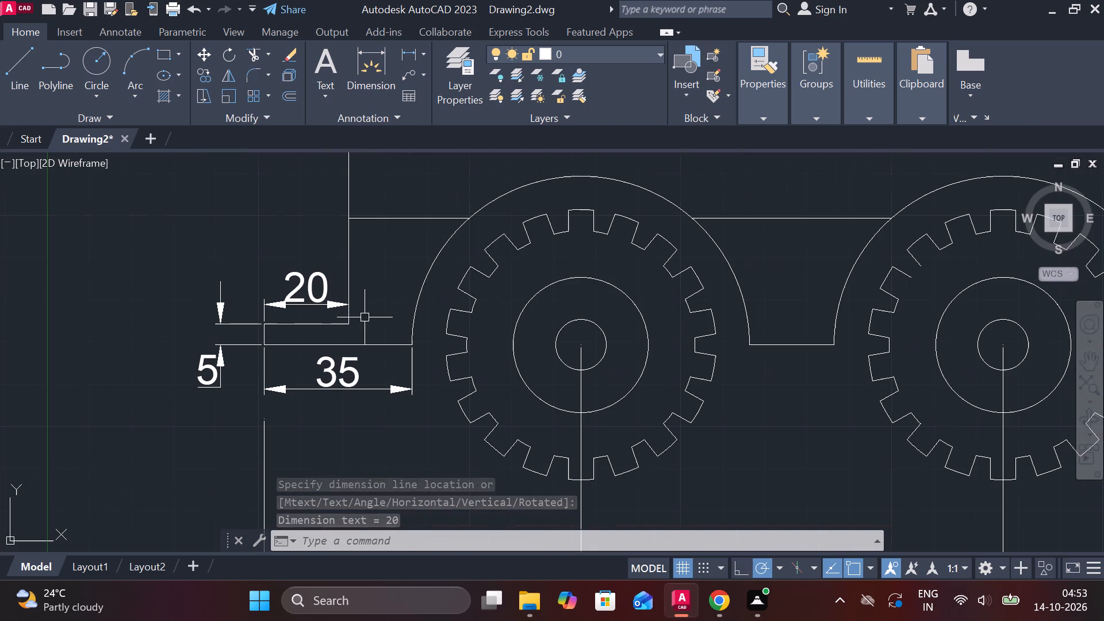
key("space")
left_click(365, 228)
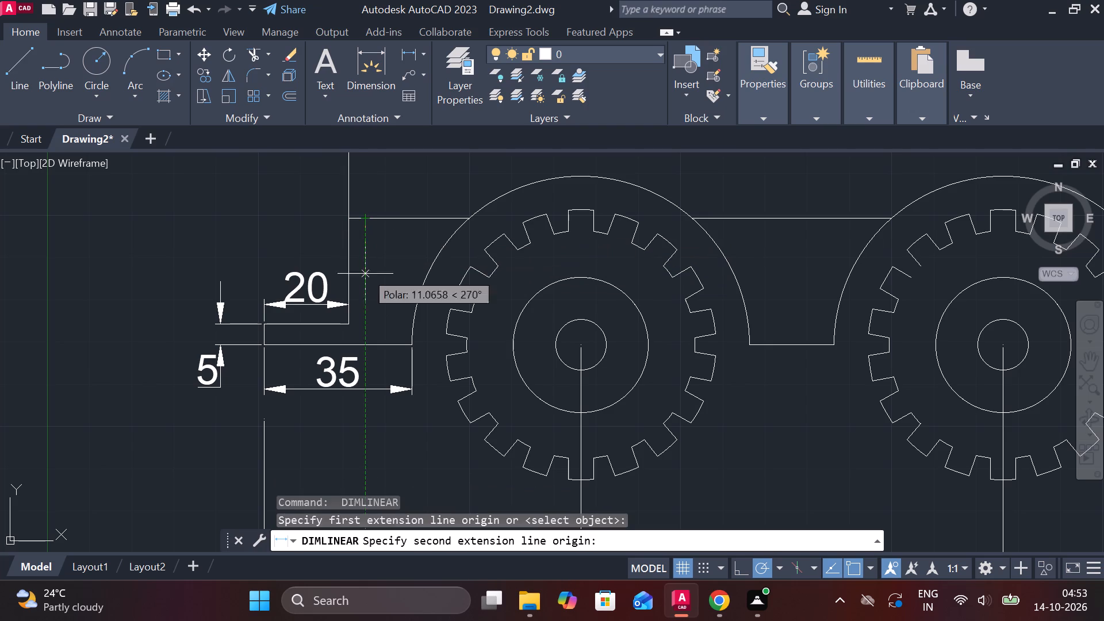
left_click(356, 318)
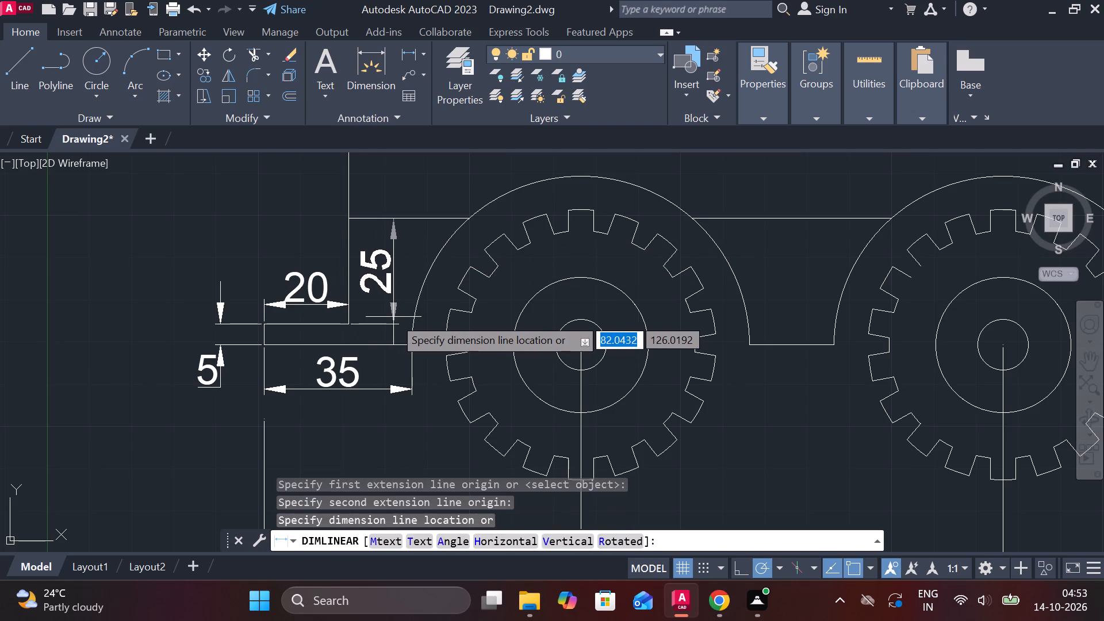
left_click(396, 317)
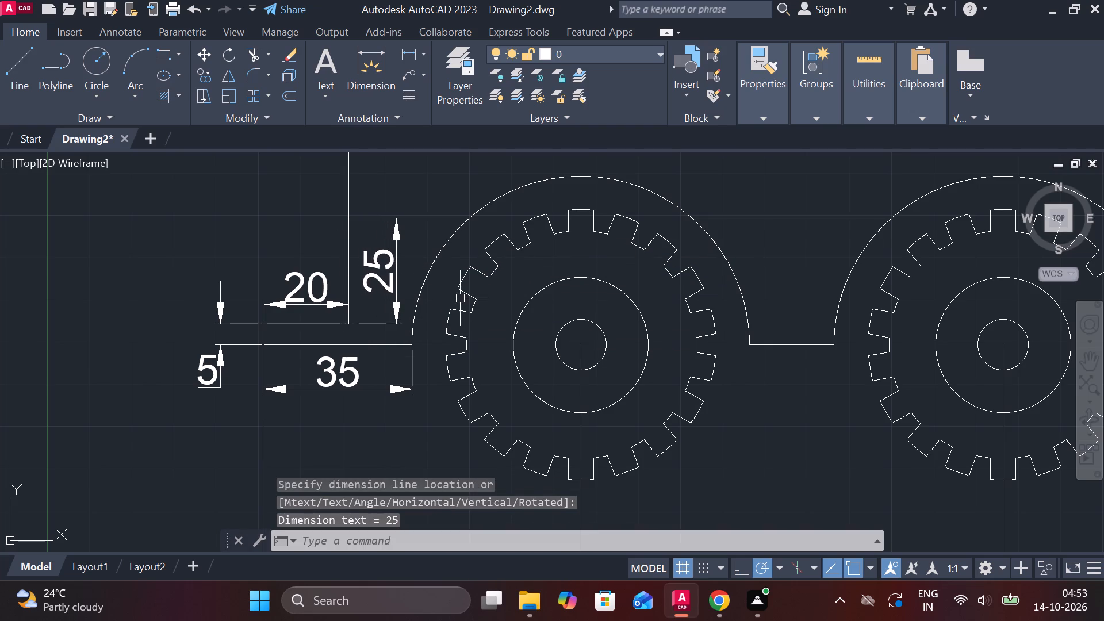
Add a vertical dimension from the body's top edge to the rear step's bottom edge, placed behind the truck.
scroll(467, 318, "down", 1)
scroll(436, 367, "down", 1)
scroll(329, 297, "down", 1)
middle_click_drag(359, 307, 369, 326)
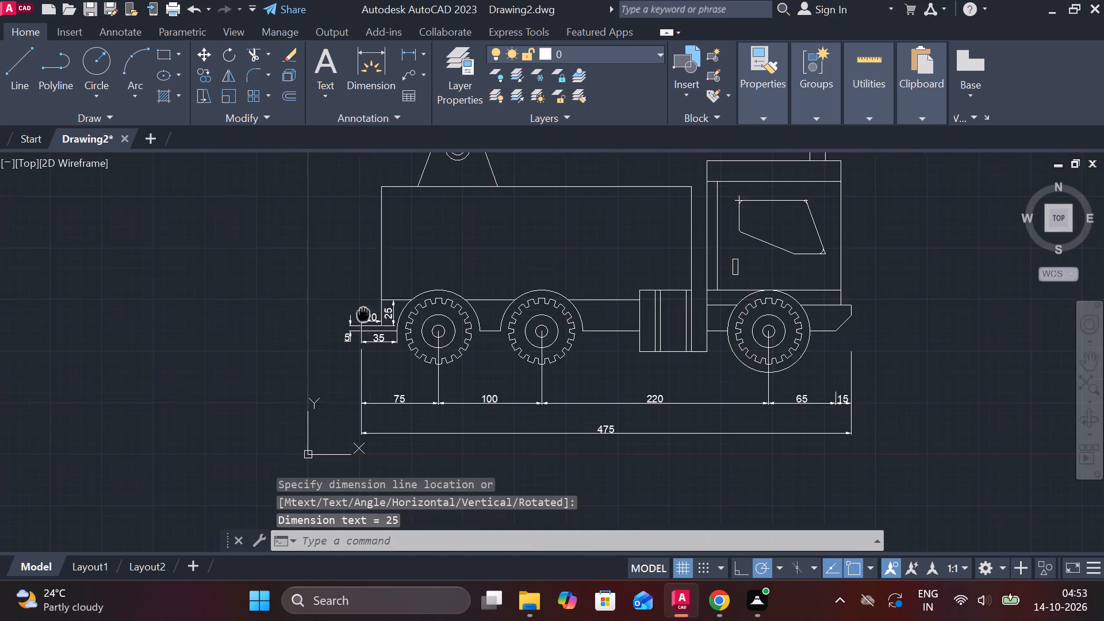
middle_click_drag(369, 326, 382, 342)
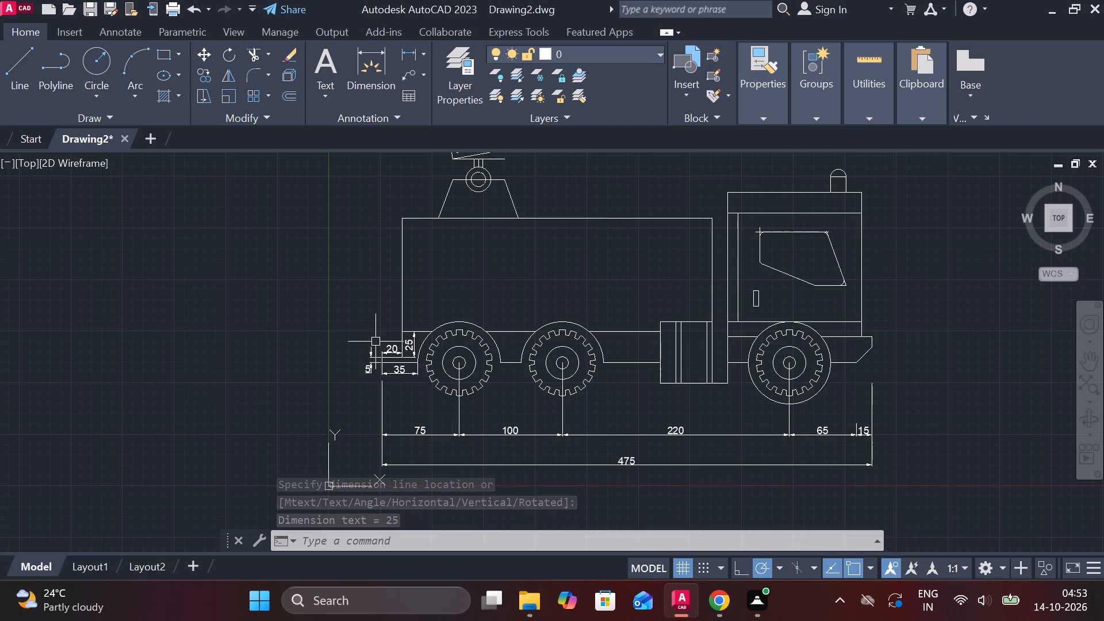
key("space")
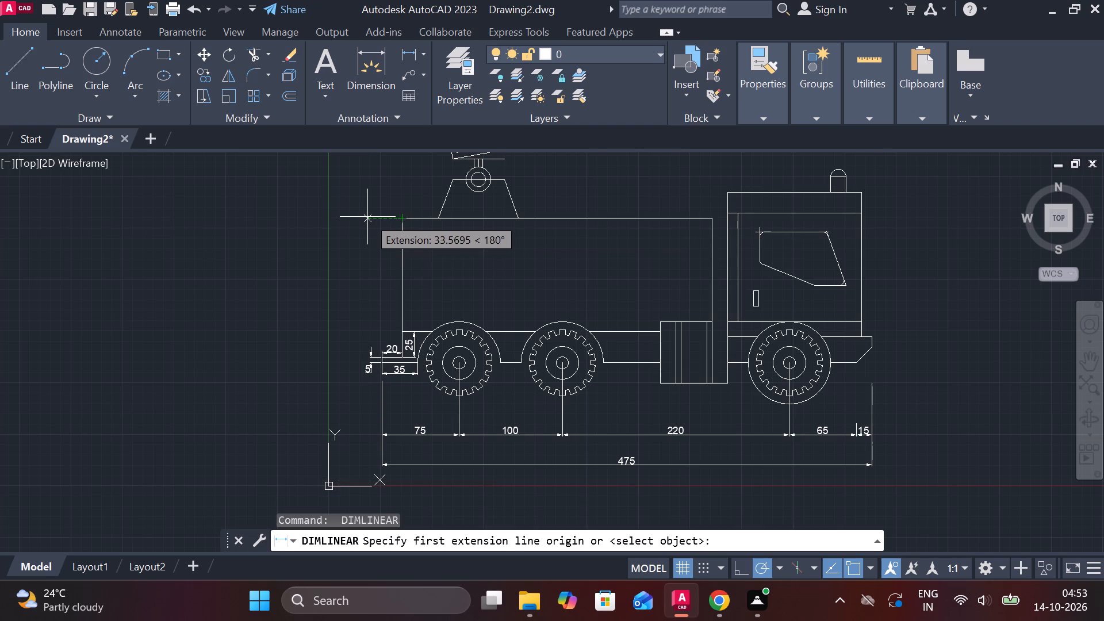
left_click(367, 217)
scroll(350, 375, "up", 2)
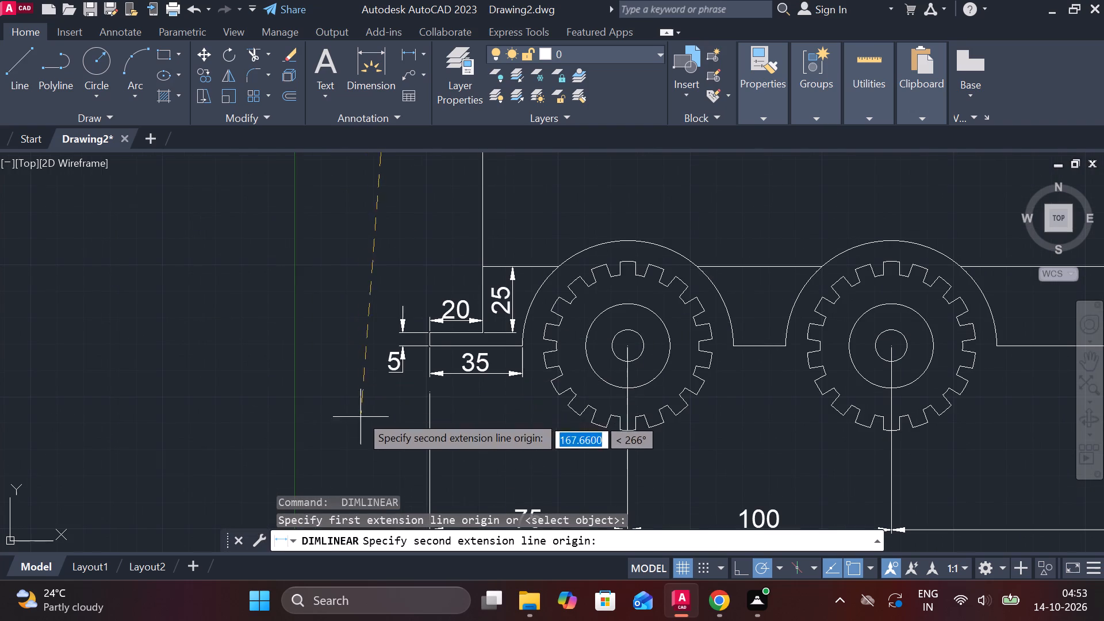
left_click(394, 350)
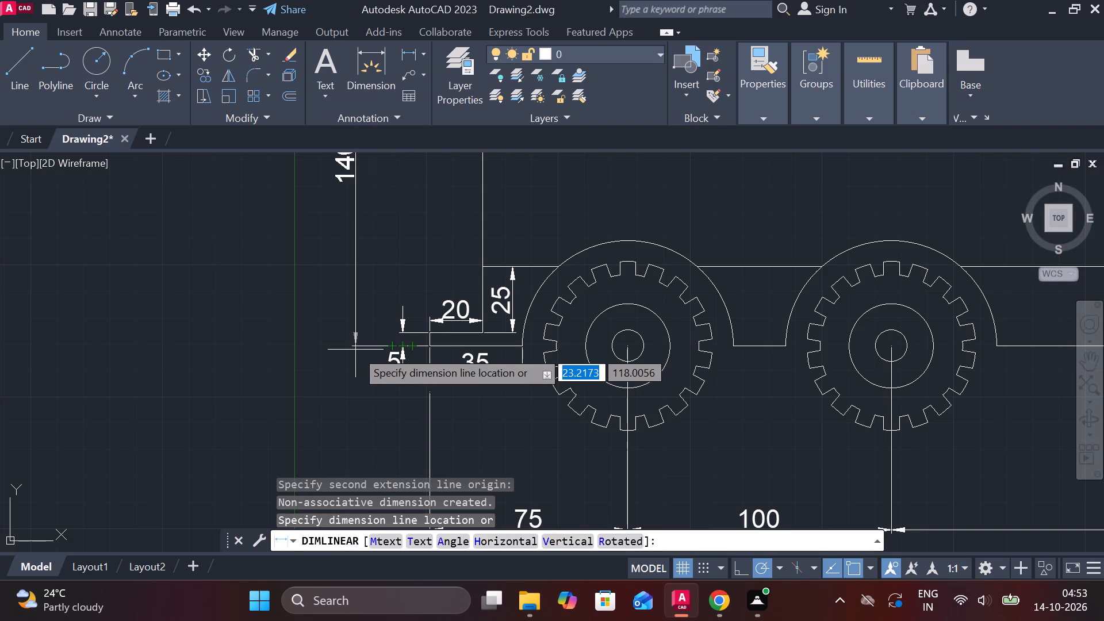
scroll(355, 350, "down", 1)
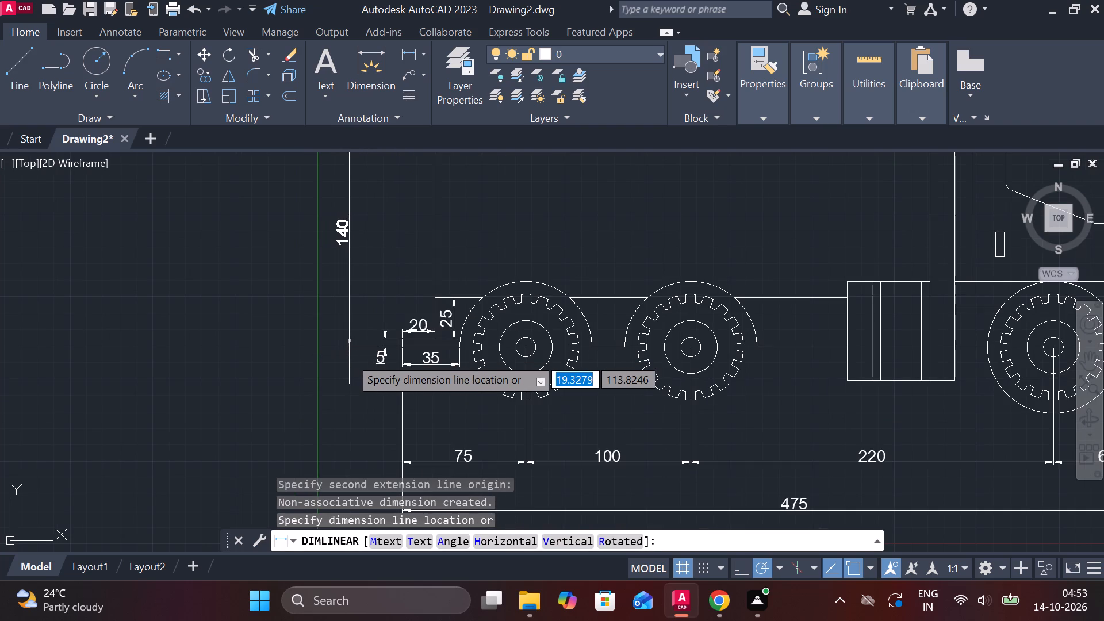
left_click(349, 356)
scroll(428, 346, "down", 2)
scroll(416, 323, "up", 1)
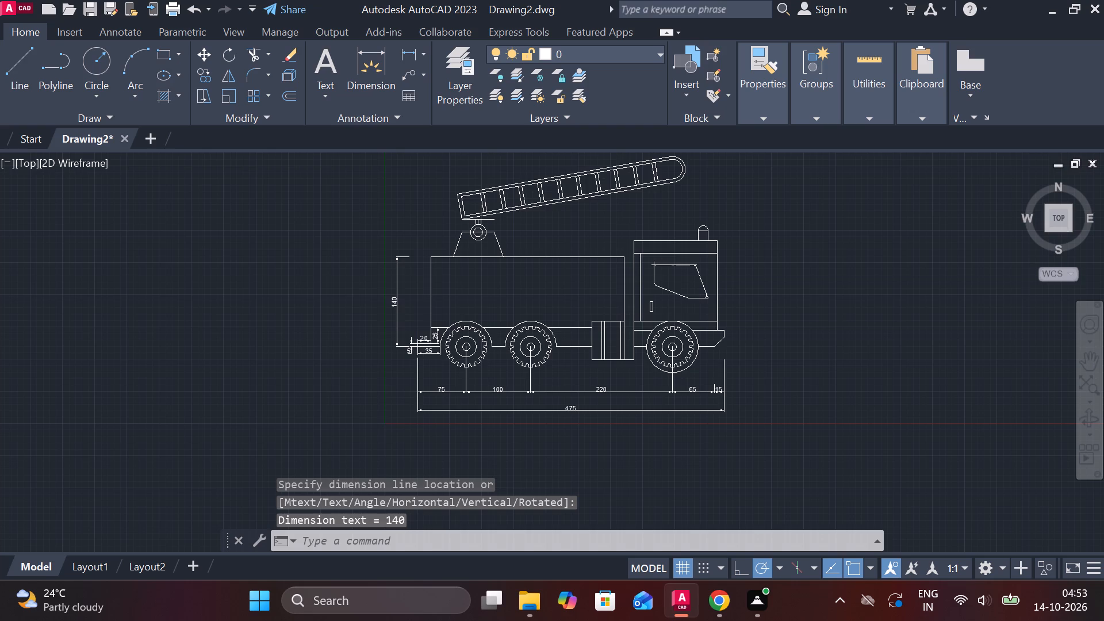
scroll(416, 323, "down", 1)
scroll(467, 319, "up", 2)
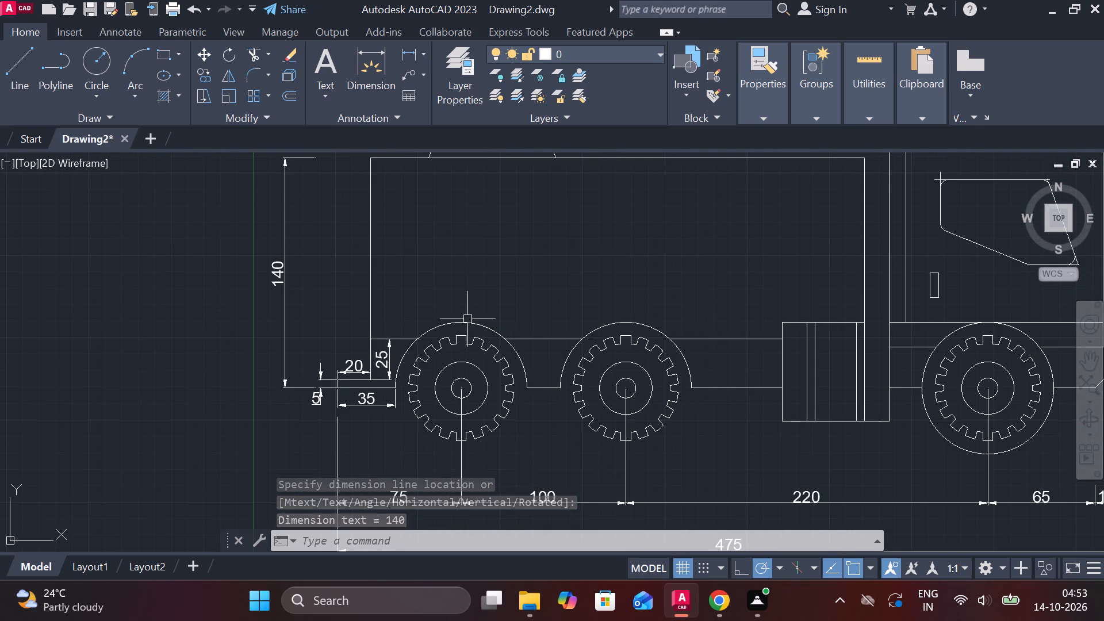
Add a vertical dimension from the body's lower line to its top edge, placed just inside the body's rear edge.
key("space")
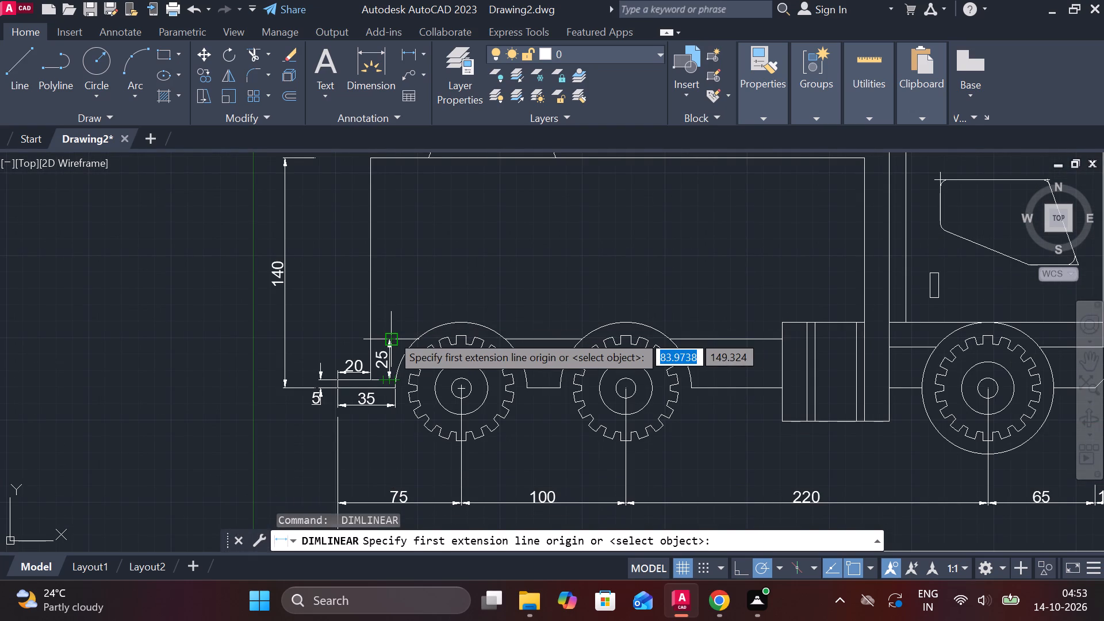
left_click(387, 342)
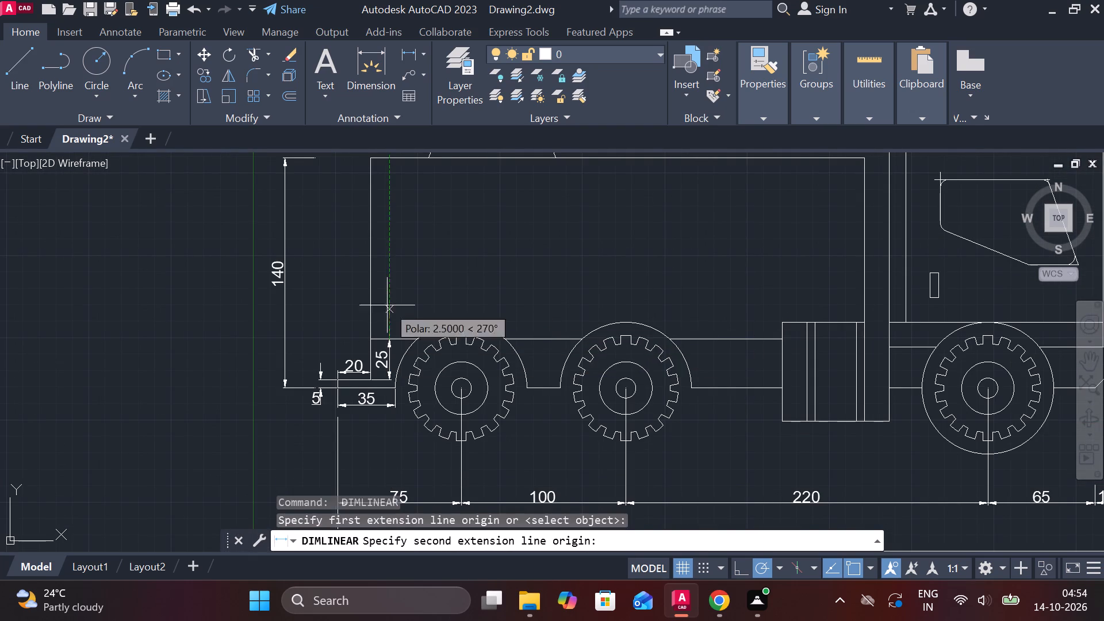
left_click(389, 164)
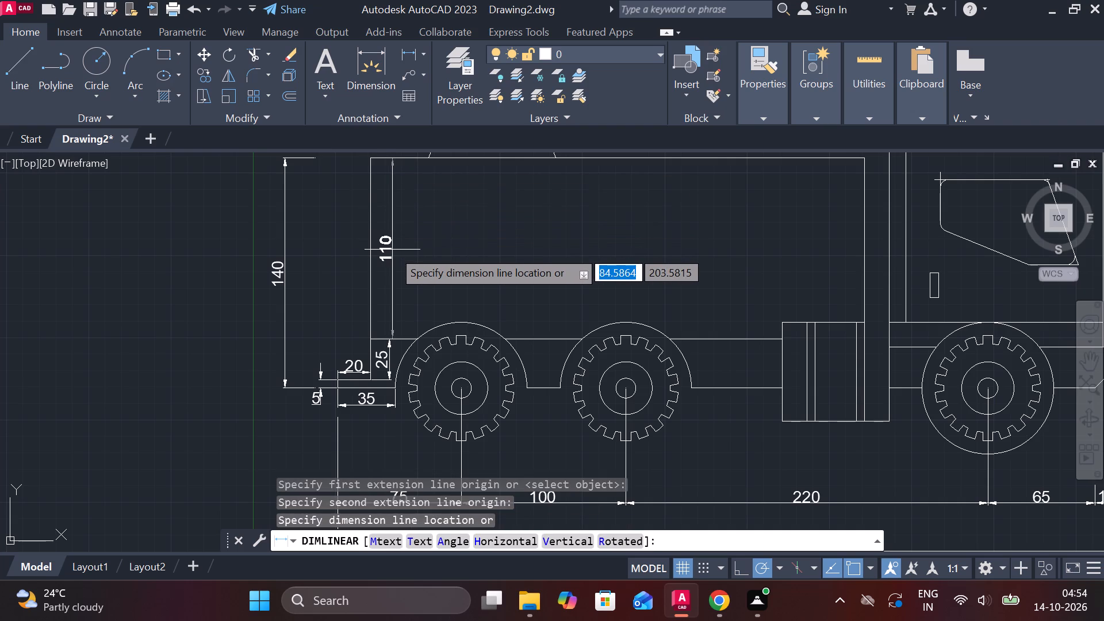
left_click(390, 252)
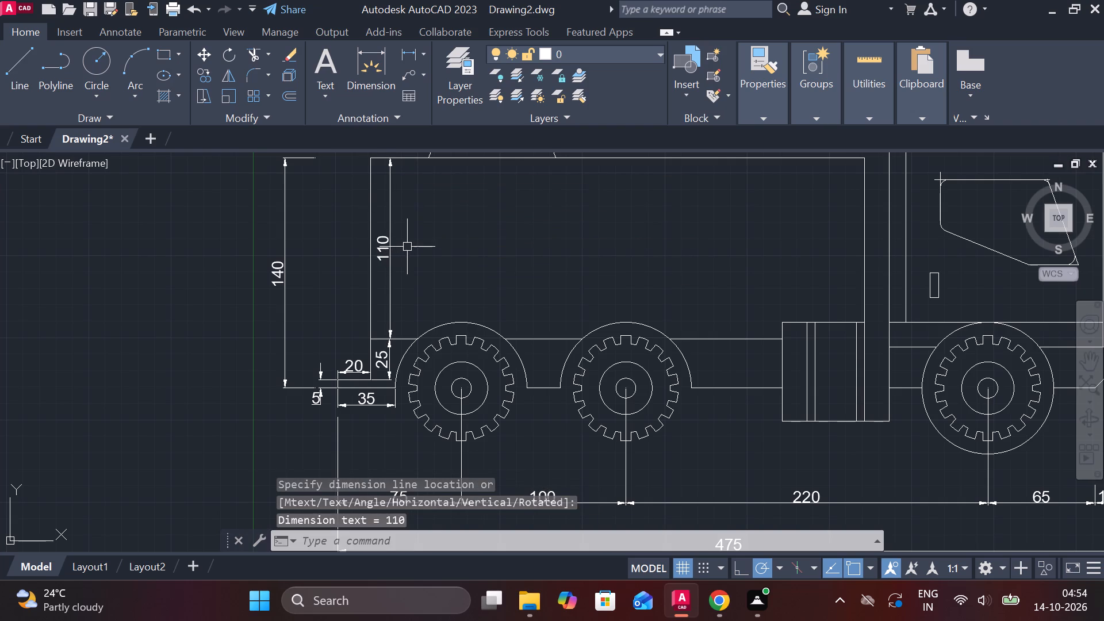
Erase the misaligned 25 vertical dimension between the rear step's top edge and the body's lower line.
scroll(409, 287, "up", 2)
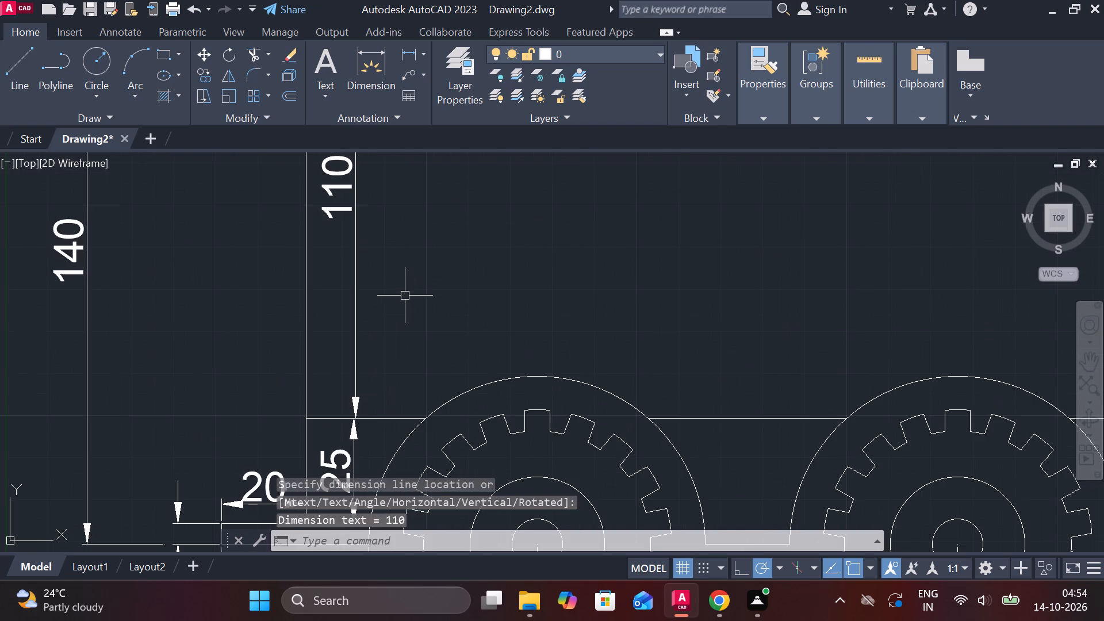
middle_click_drag(402, 336, 406, 337)
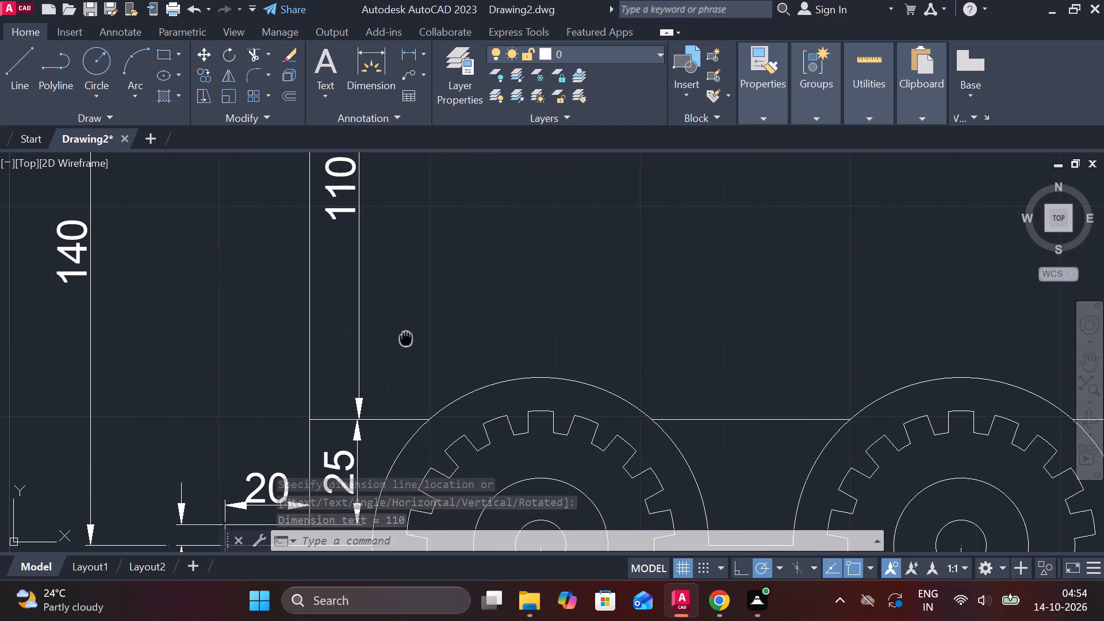
middle_click_drag(406, 337, 469, 232)
scroll(419, 334, "up", 1)
left_click(418, 329)
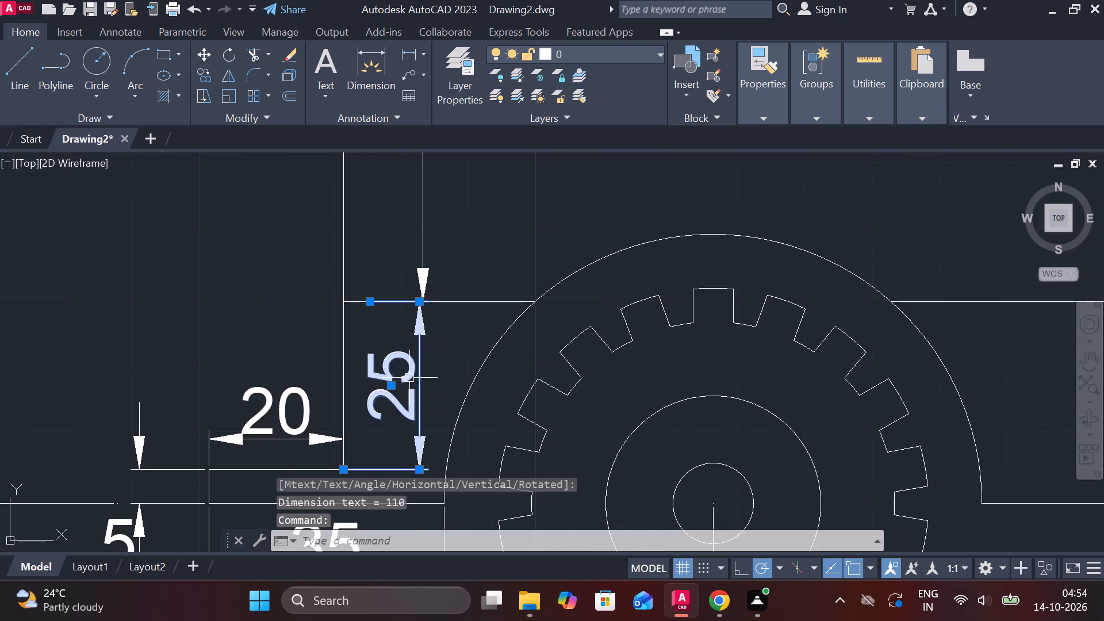
left_click(394, 387)
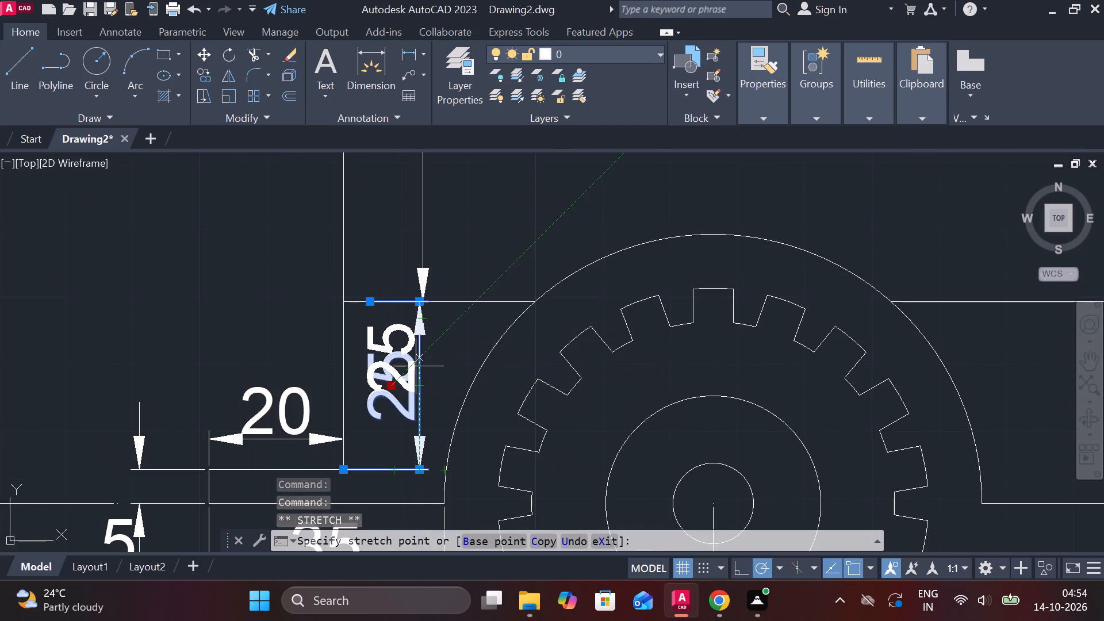
key("Escape")
type("e")
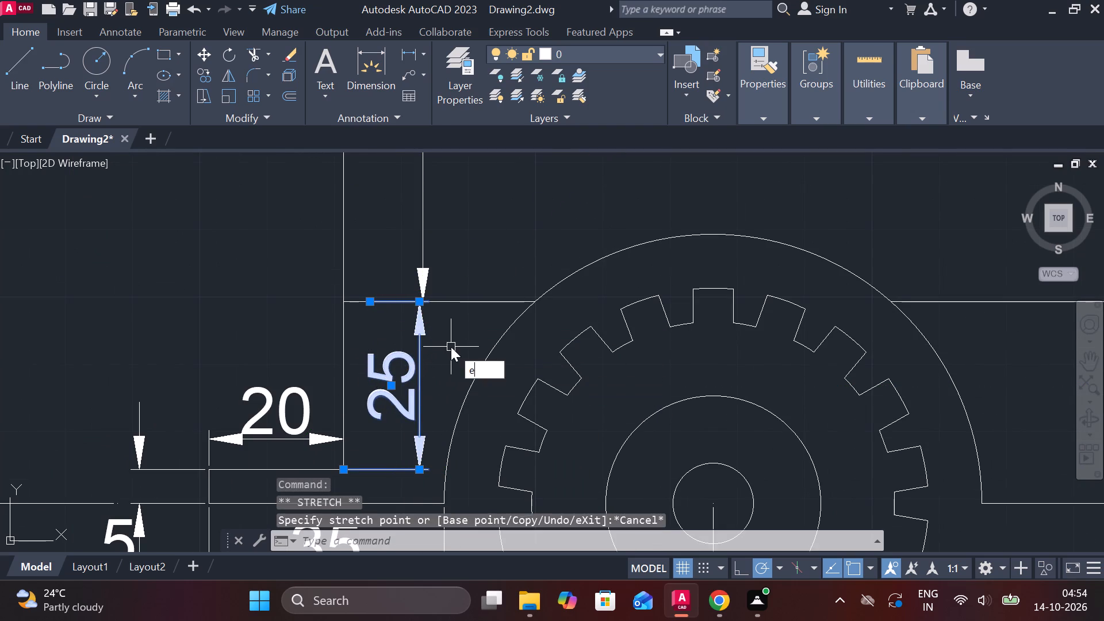
key("space")
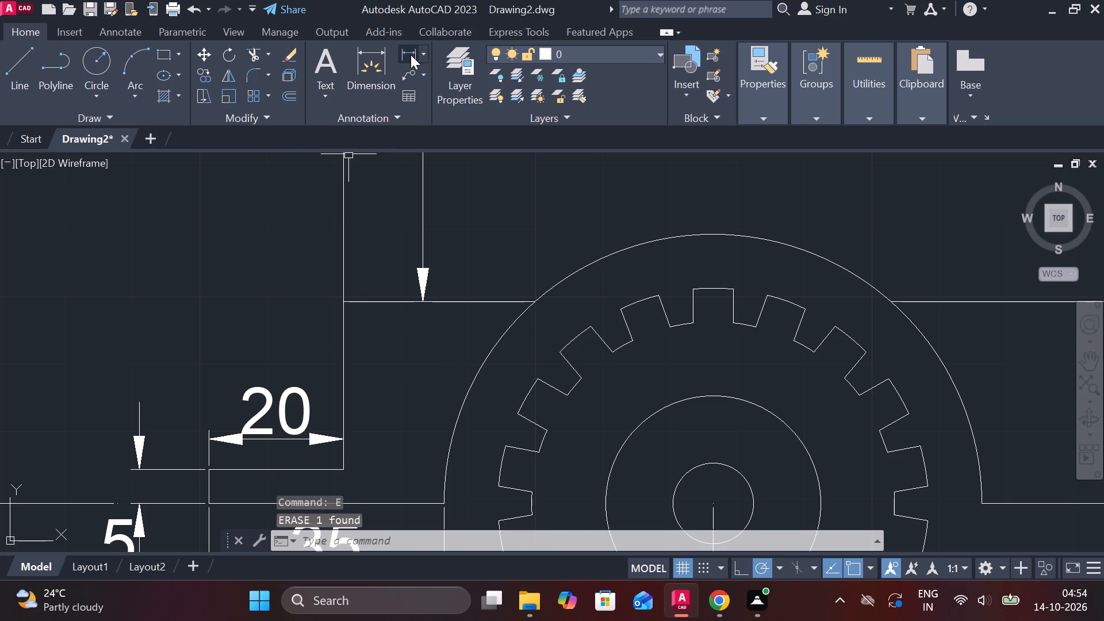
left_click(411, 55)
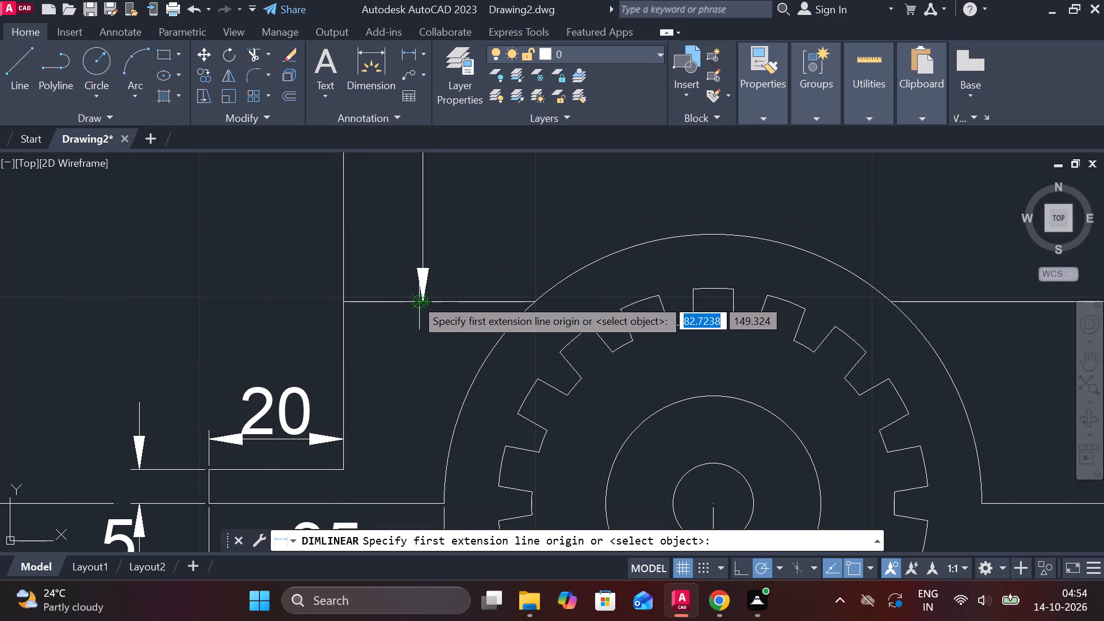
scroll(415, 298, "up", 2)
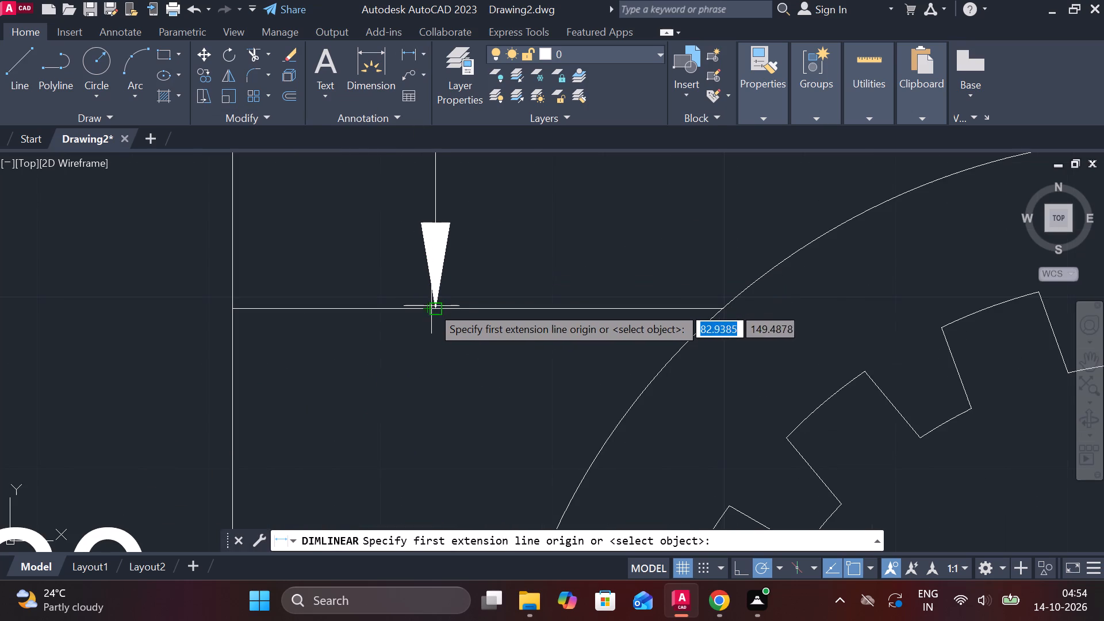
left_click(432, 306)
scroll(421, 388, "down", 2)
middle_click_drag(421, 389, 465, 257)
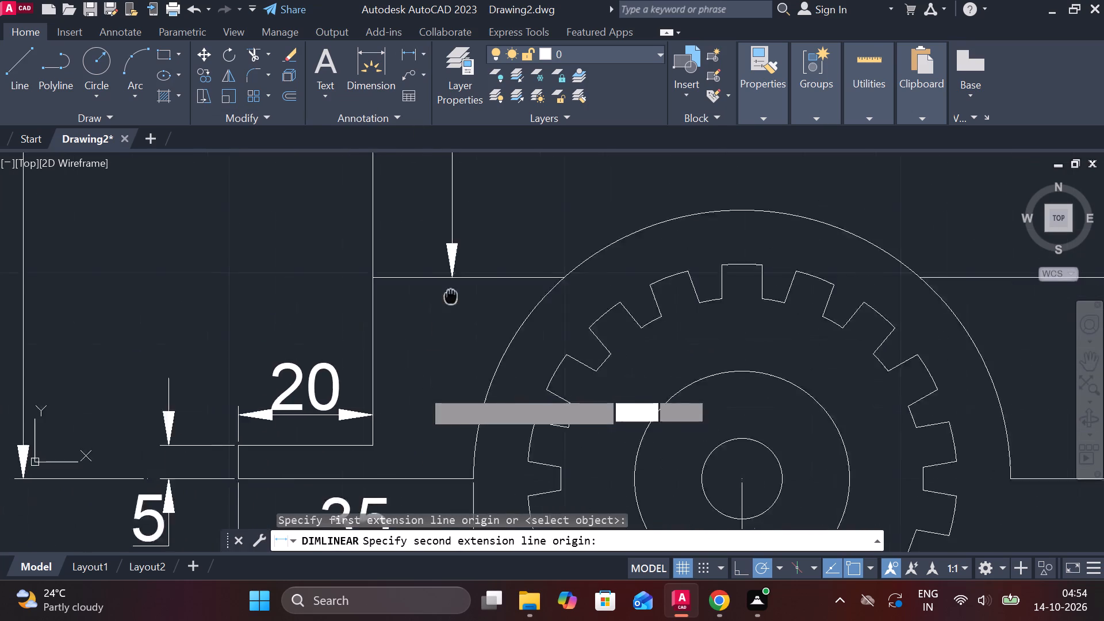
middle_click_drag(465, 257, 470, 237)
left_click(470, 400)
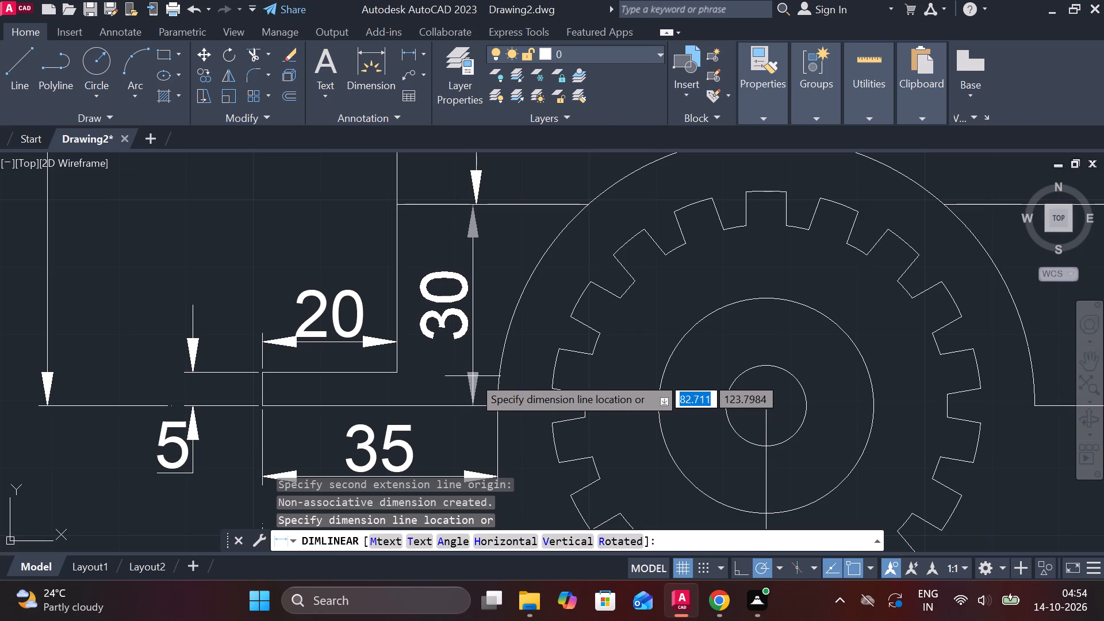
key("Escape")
Add a vertical dimension from the rear step's top level to the body's lower line, aligned with the 110 dimension above it.
key("space")
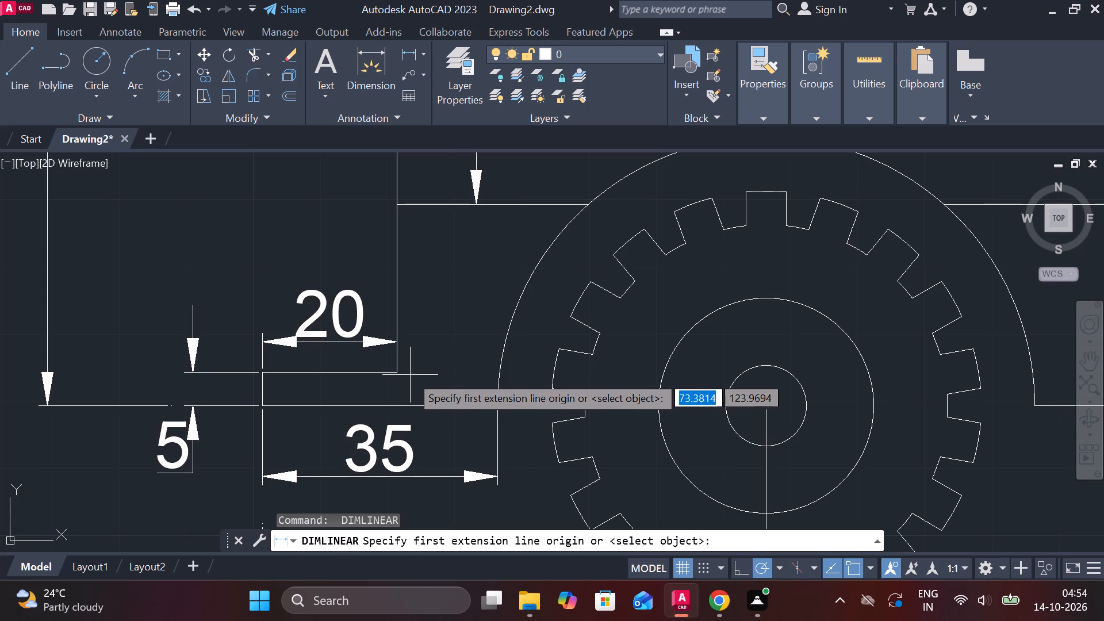
left_click(467, 374)
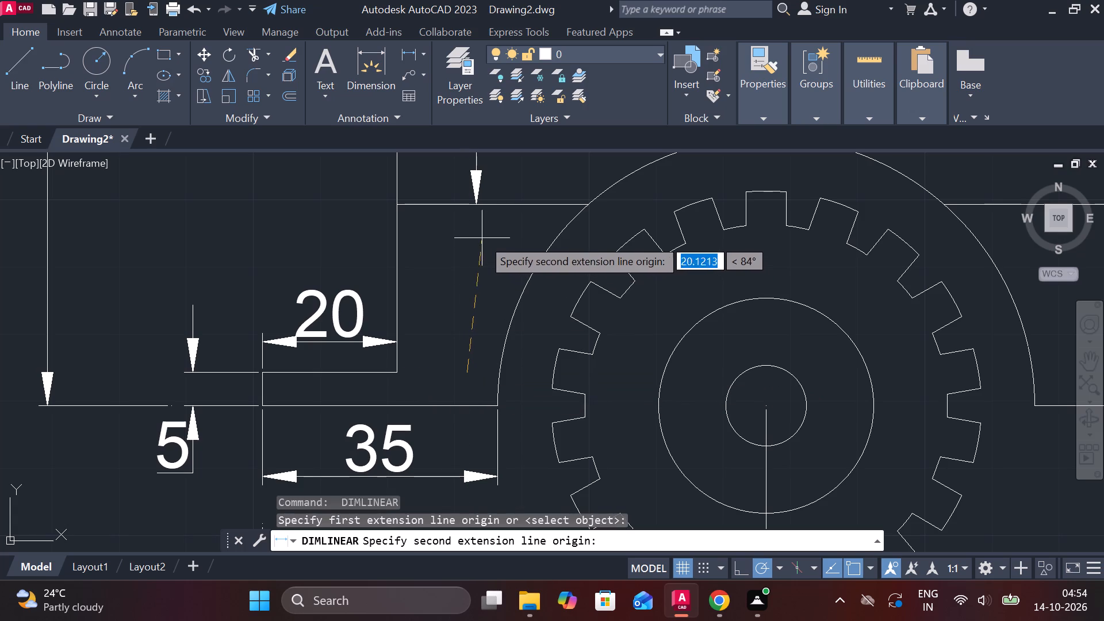
left_click(461, 206)
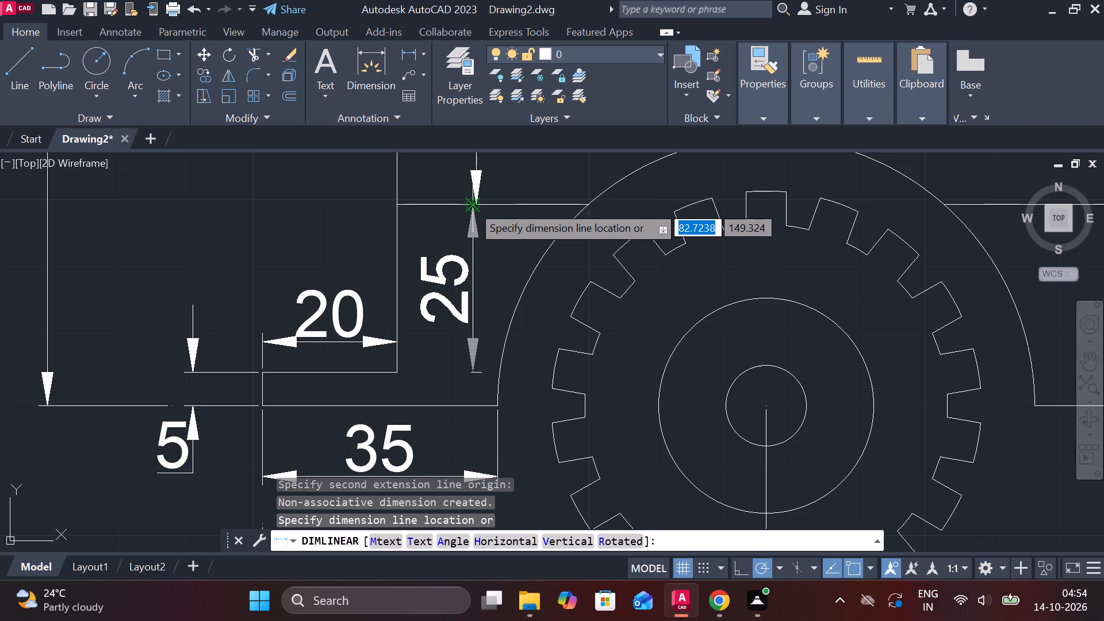
scroll(471, 205, "up", 1)
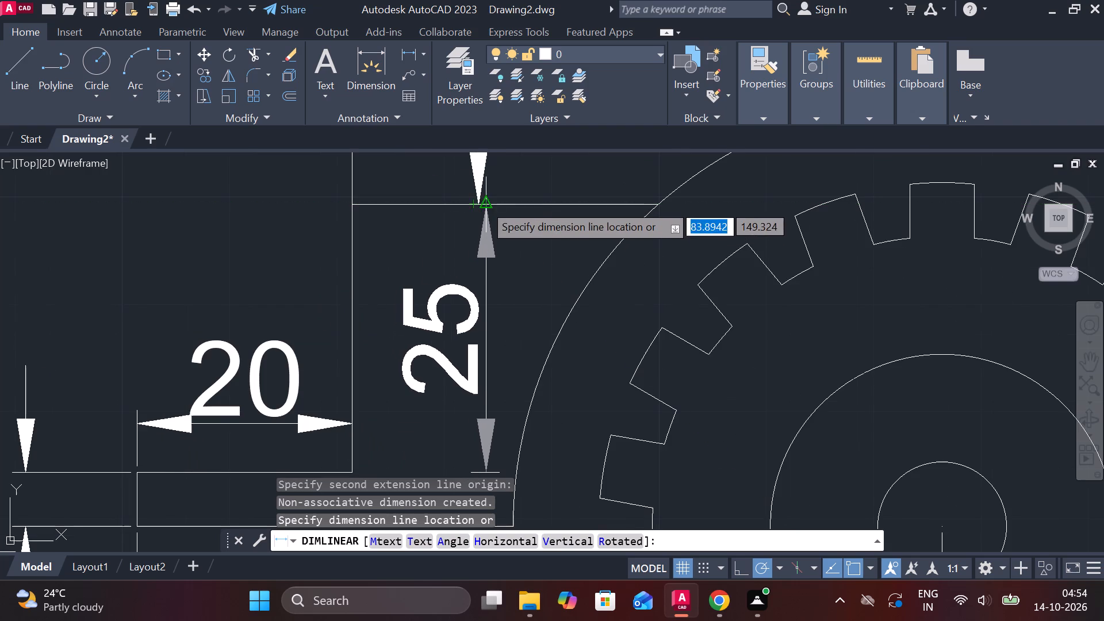
scroll(479, 201, "up", 3)
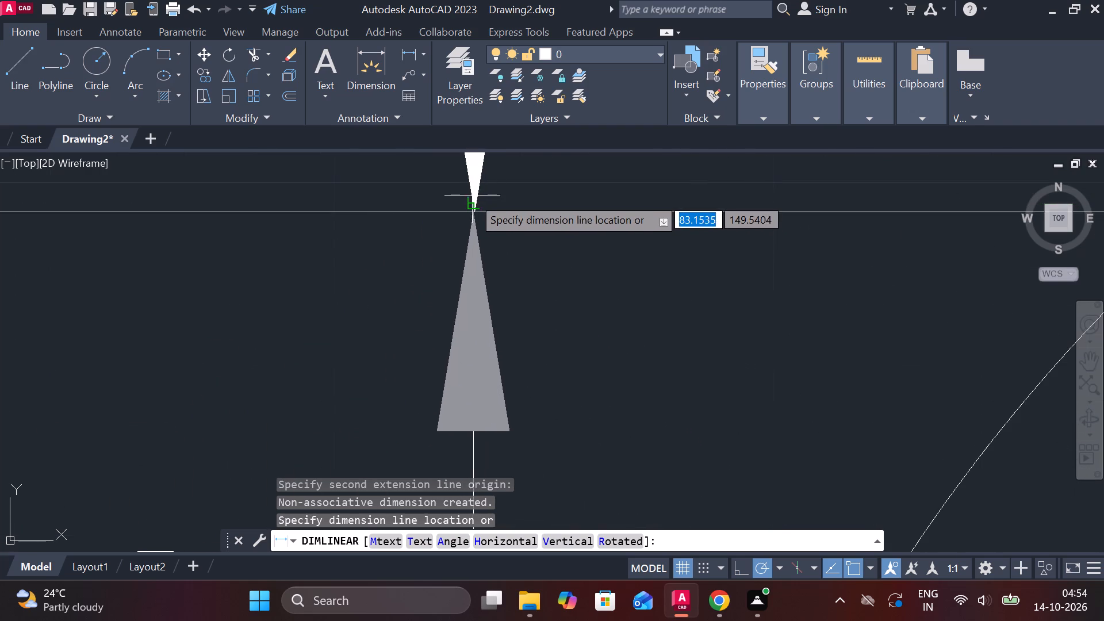
left_click(472, 212)
Dimension the horizontal distance from the body's top rear corner to the trapezoidal roof mount, placed just above the roof line.
scroll(525, 290, "down", 4)
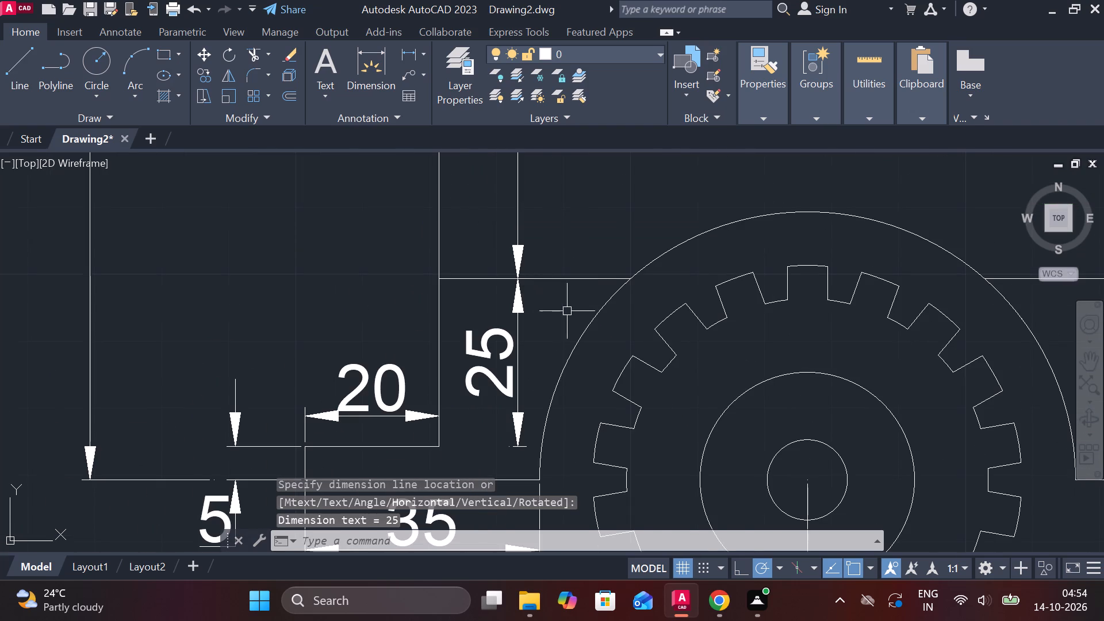
scroll(567, 310, "down", 3)
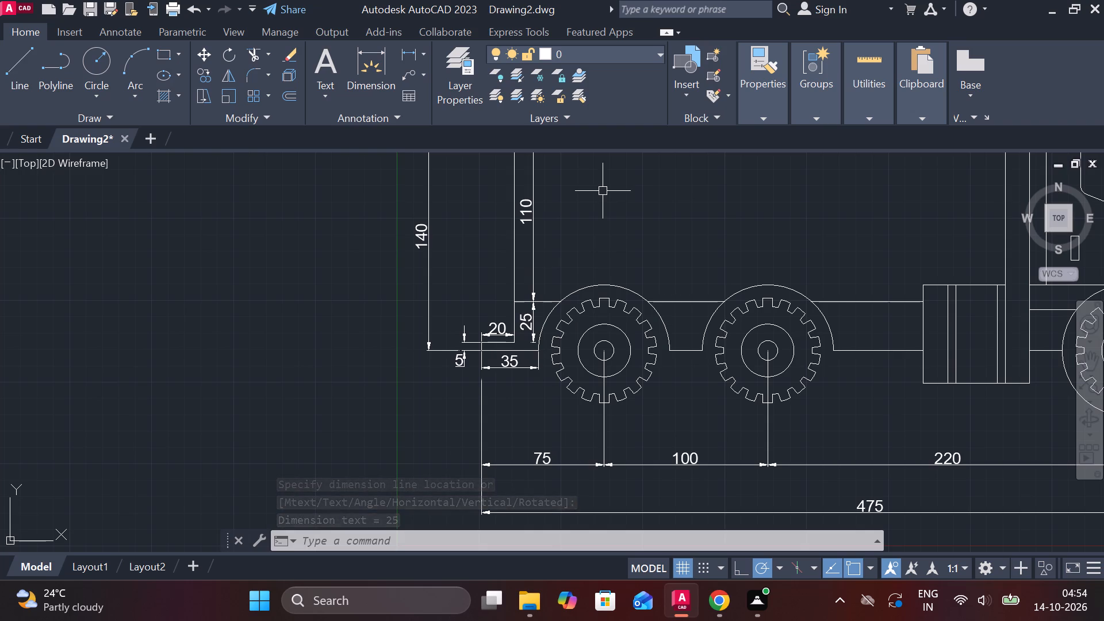
middle_click_drag(610, 199, 597, 255)
middle_click_drag(583, 252, 581, 296)
scroll(536, 222, "up", 1)
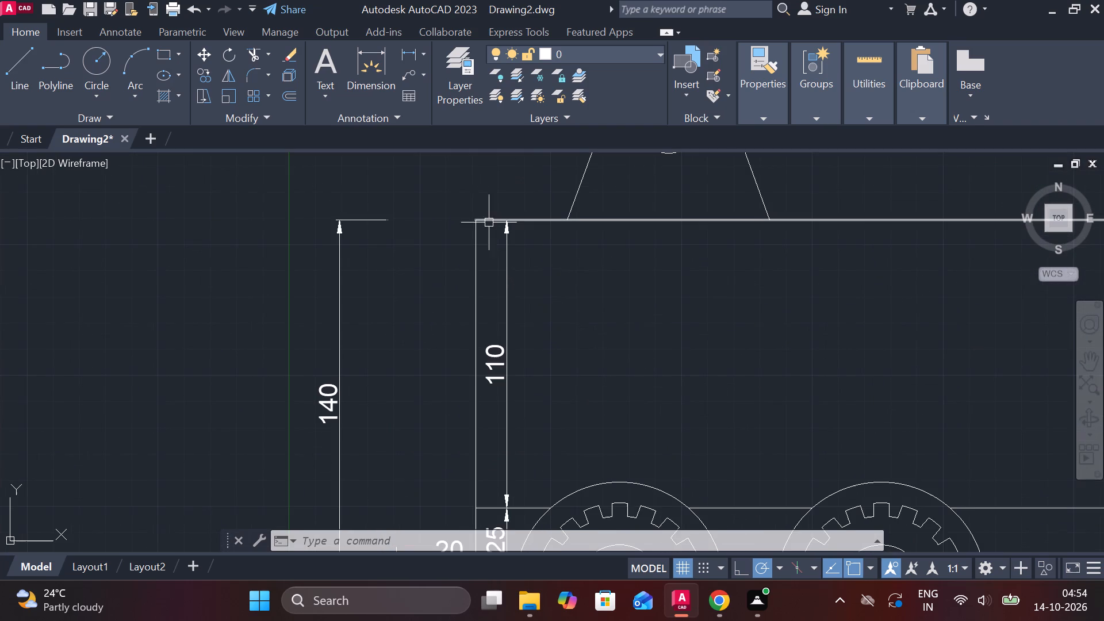
key("space")
left_click(484, 220)
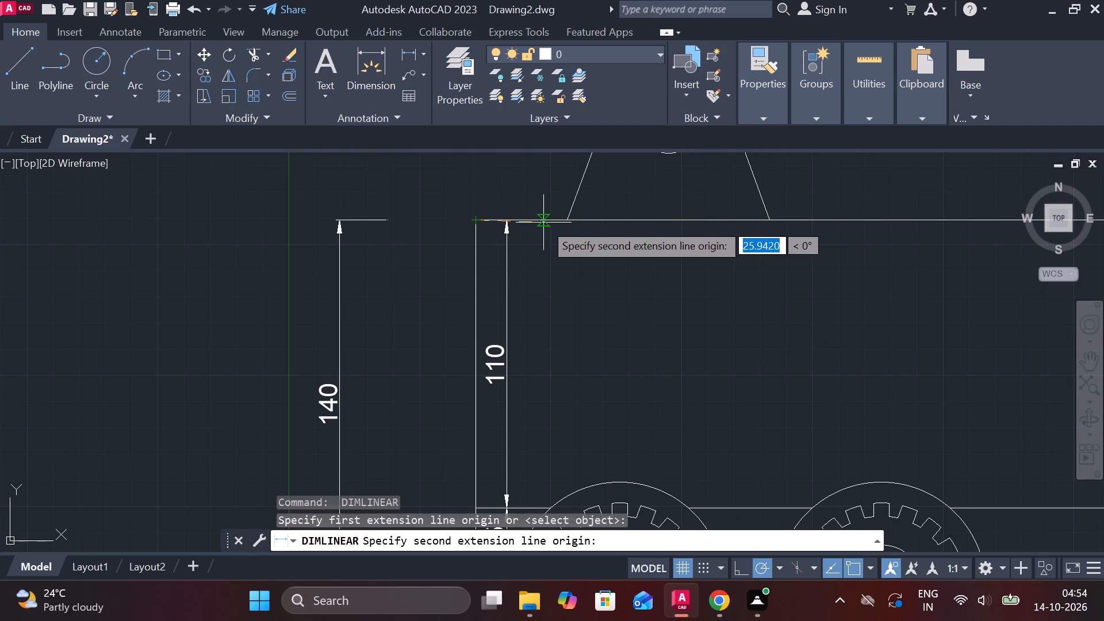
left_click(574, 223)
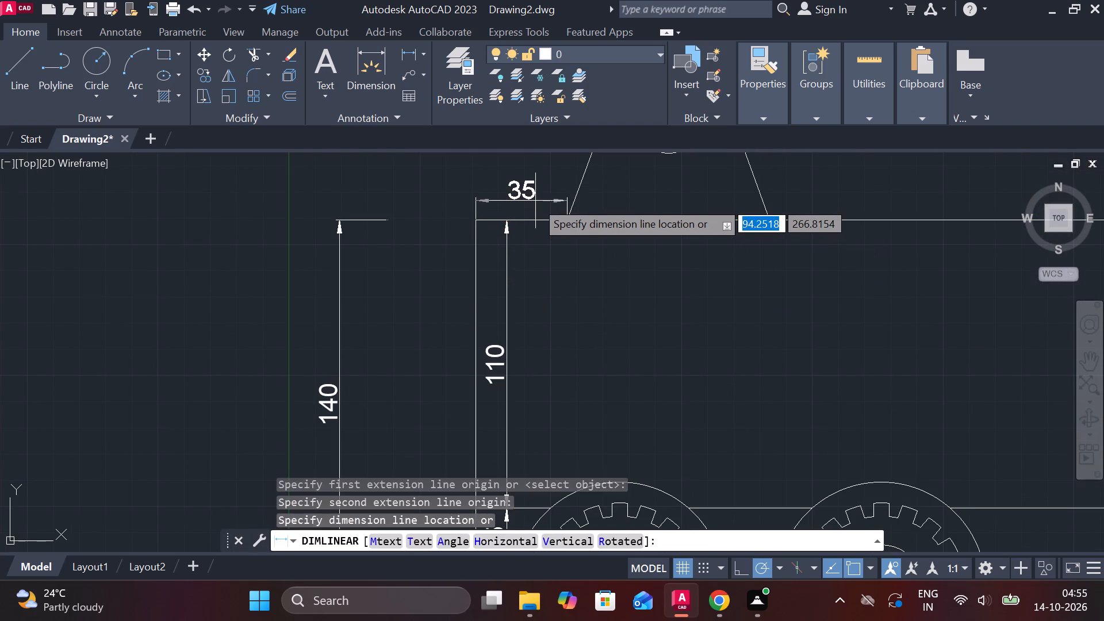
left_click(535, 197)
Dimension the bottom width of the trapezoidal roof mount, placing the dimension just below the roof line.
middle_click_drag(565, 261, 534, 384)
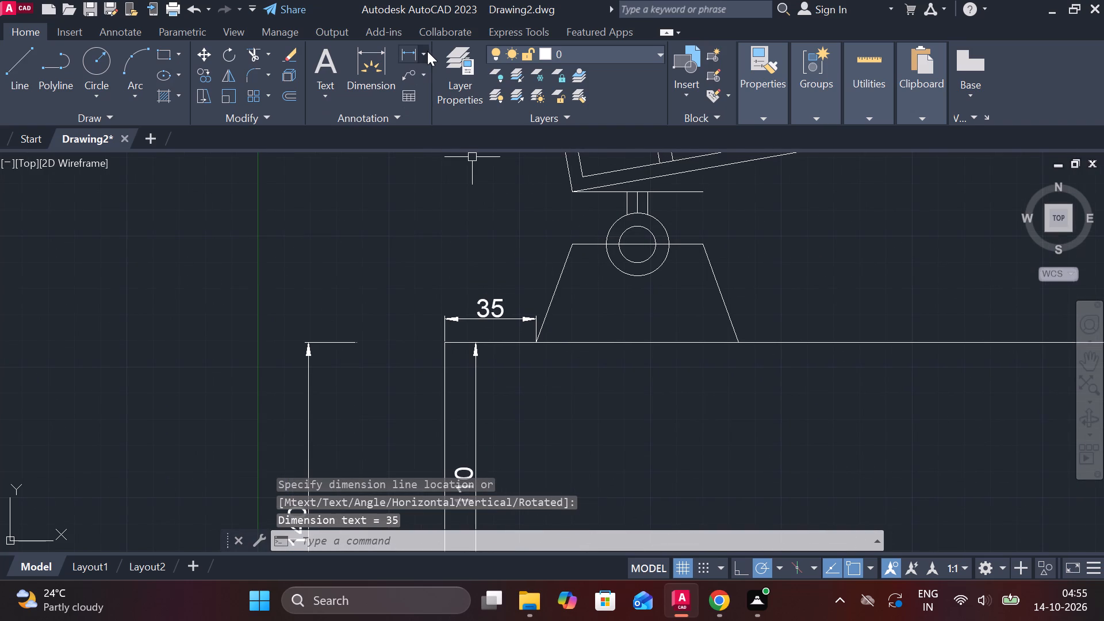
key("space")
left_click(533, 344)
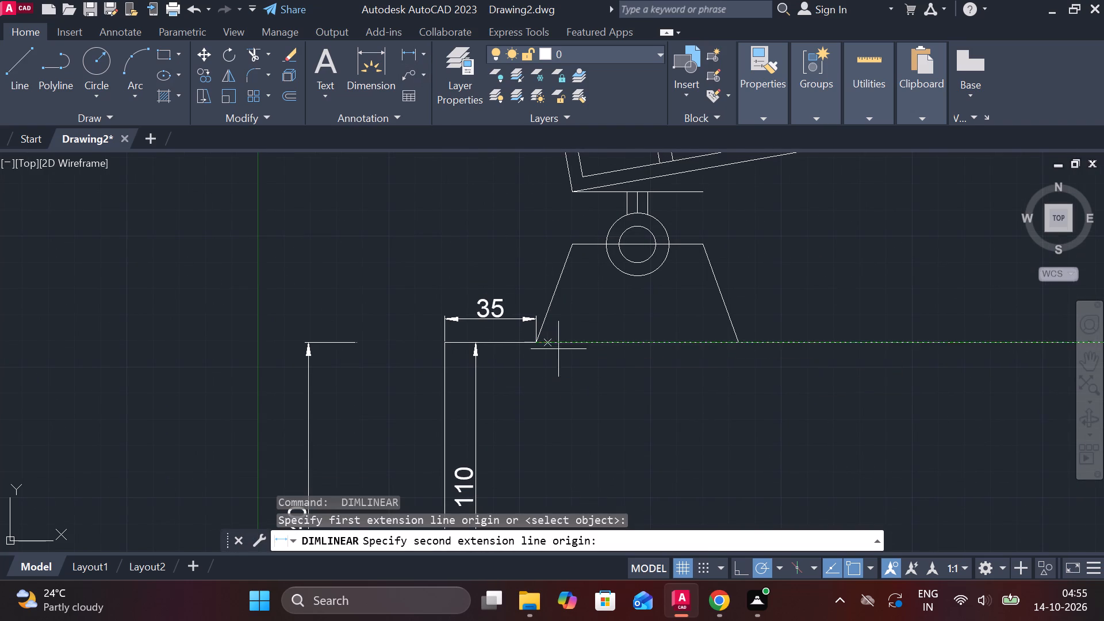
left_click(741, 347)
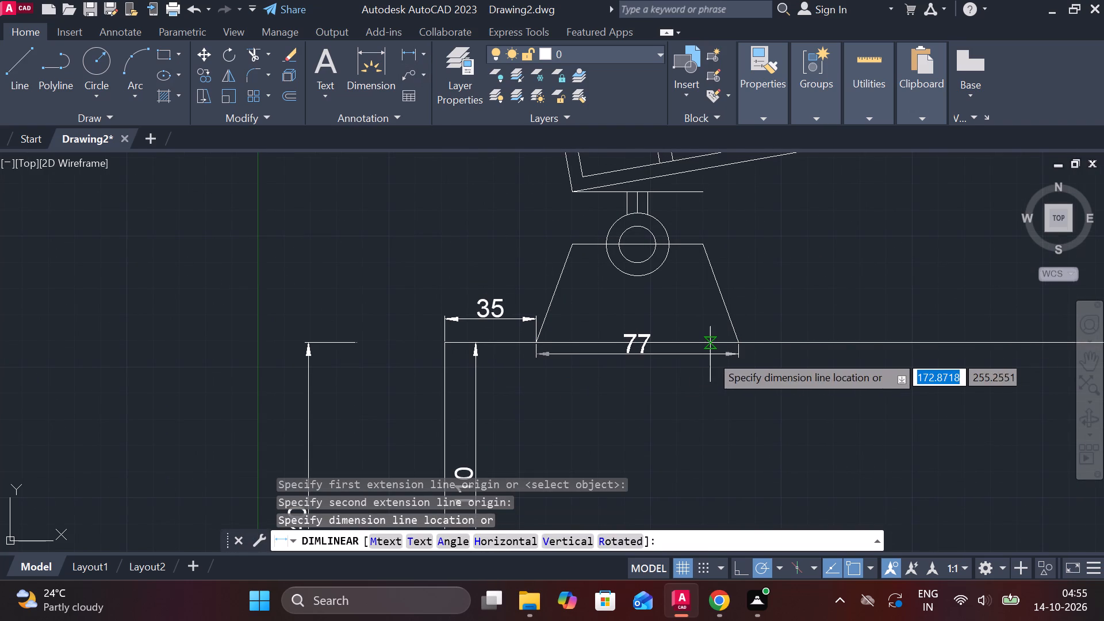
left_click(700, 373)
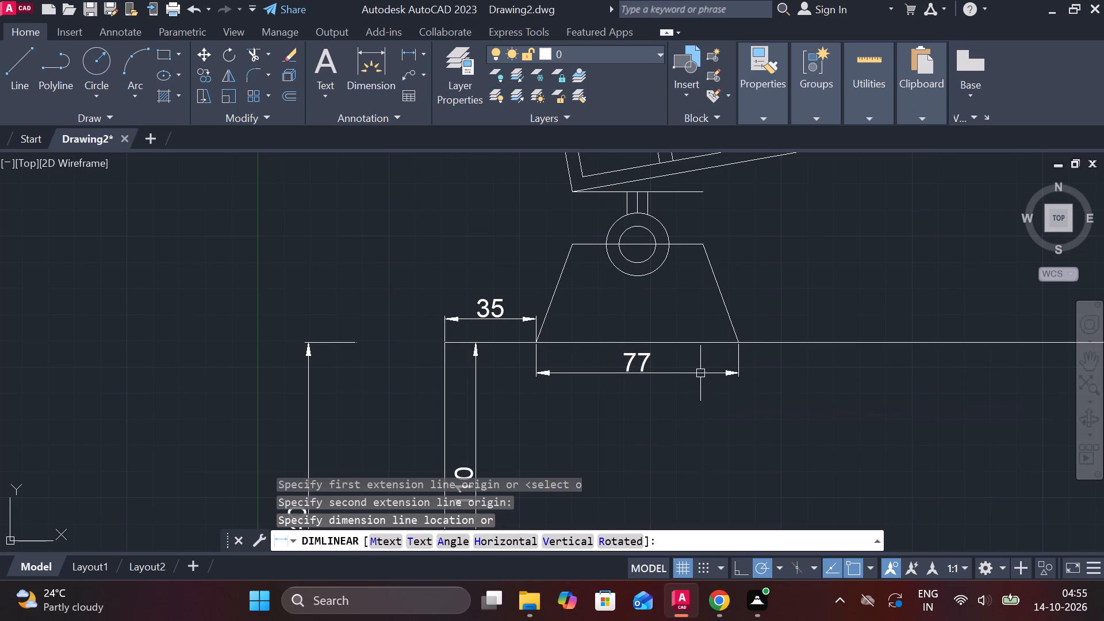
Change the roof mount's bottom width dimension text to 77.36.
double_click(637, 355)
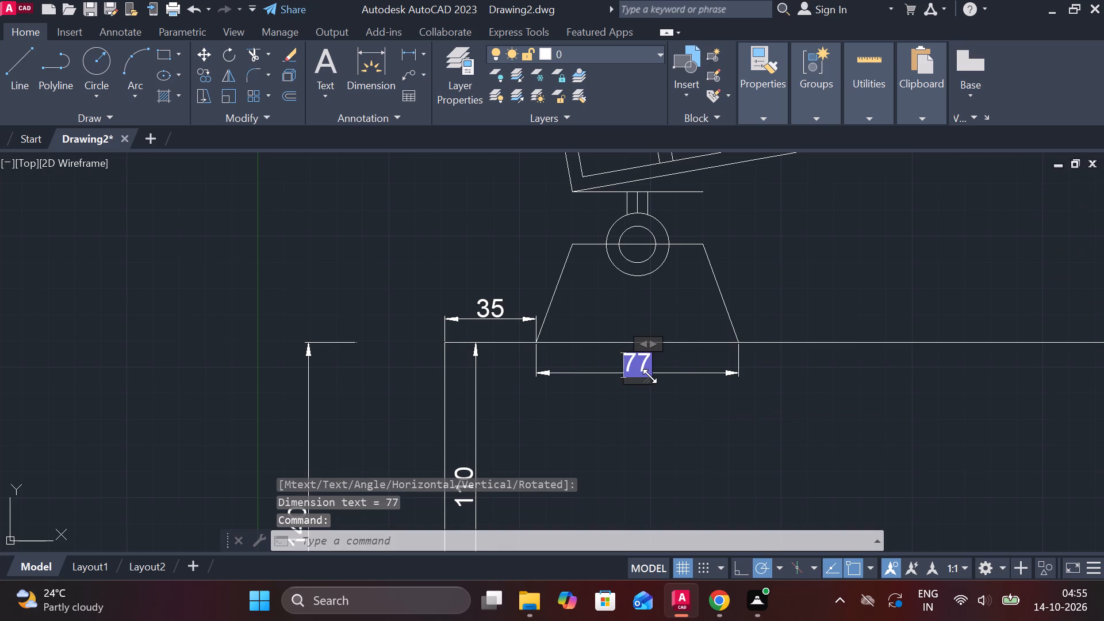
key("Right")
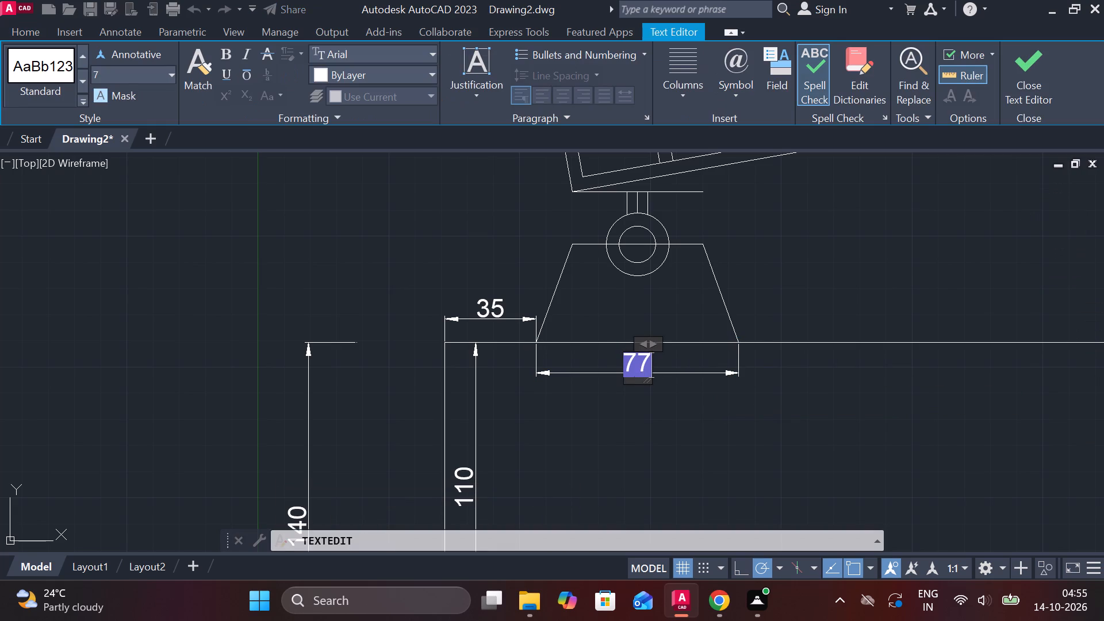
key("period")
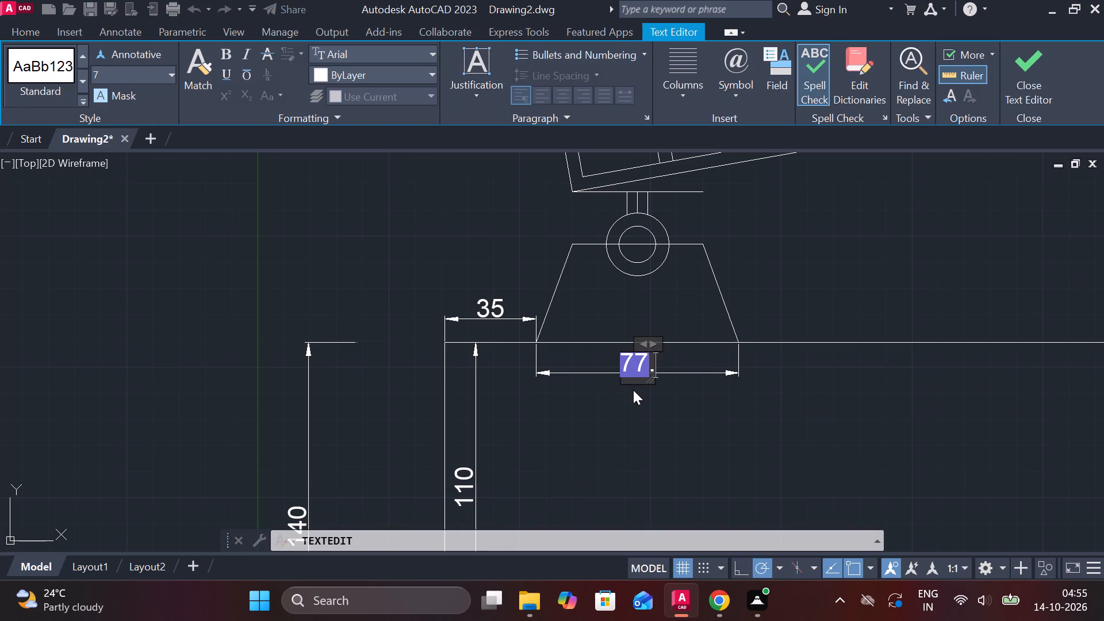
type("36")
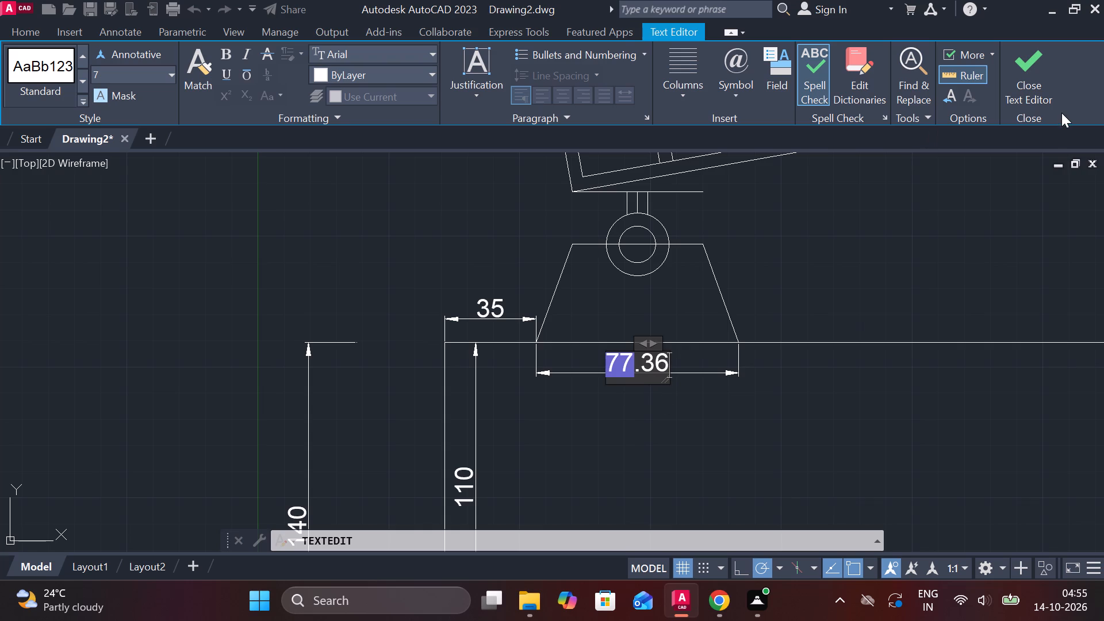
left_click(1015, 91)
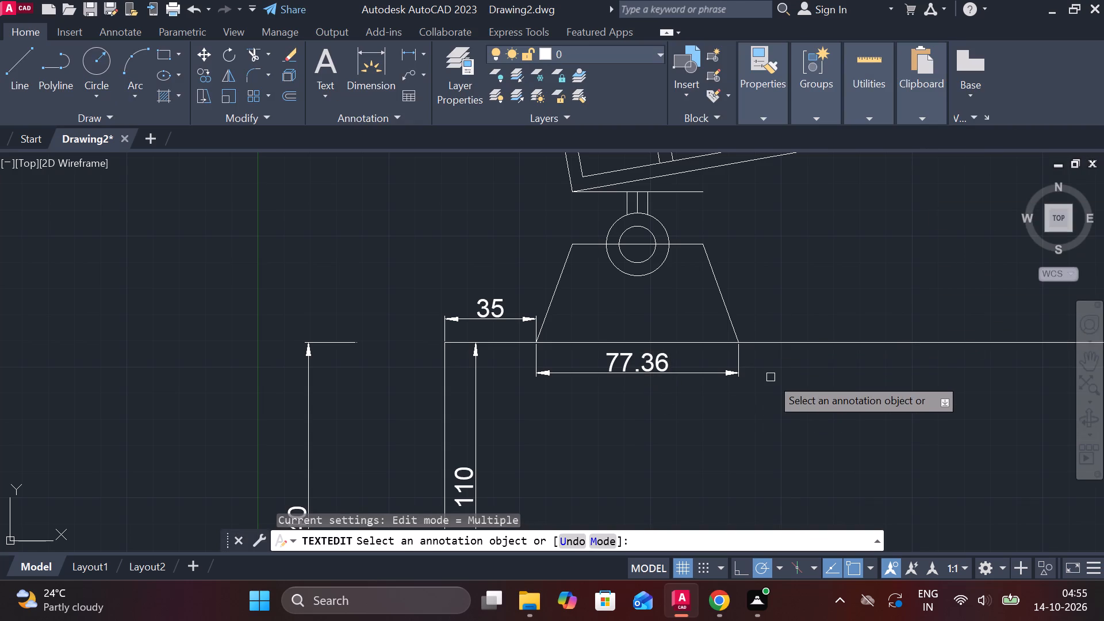
Add aligned dimensions along both slanted sides of the trapezoidal roof mount, each placed just outside its edge.
left_click(420, 53)
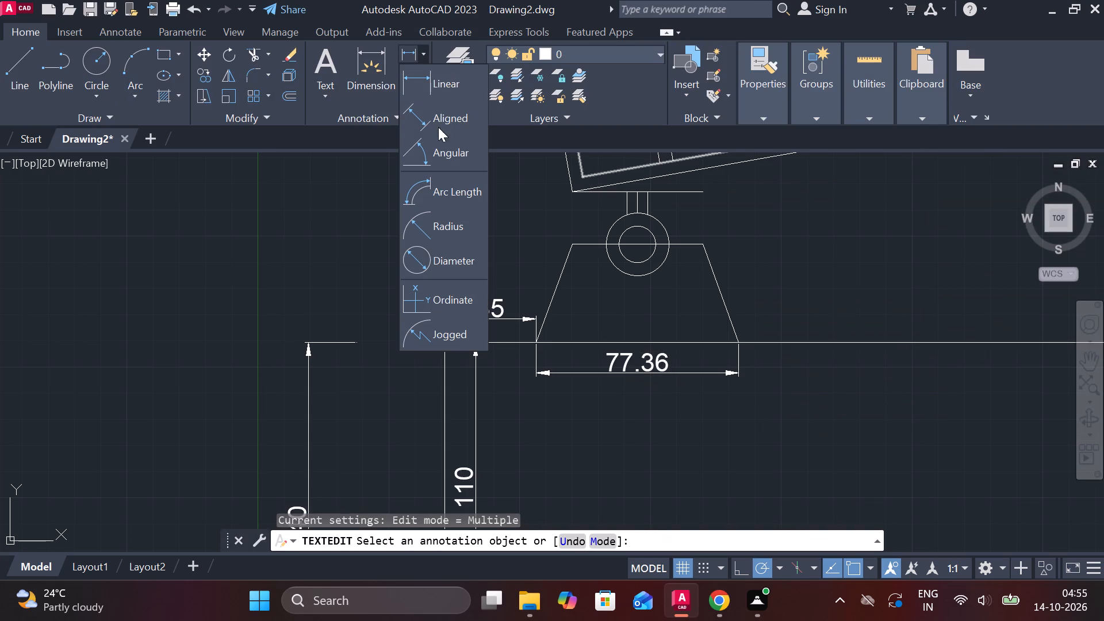
left_click(430, 118)
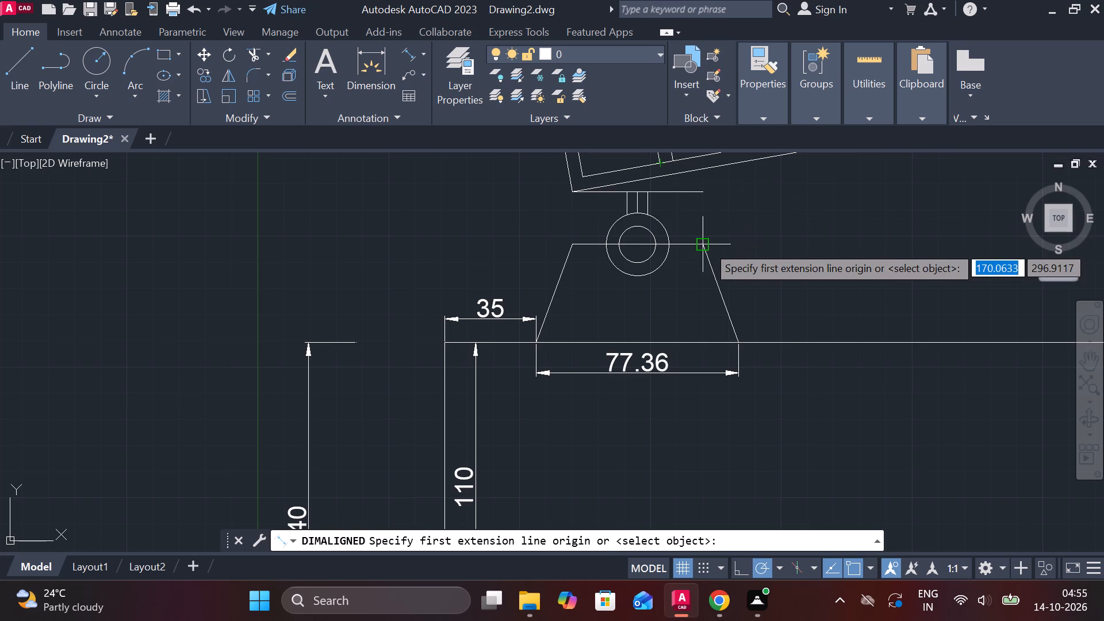
left_click(707, 245)
left_click(737, 336)
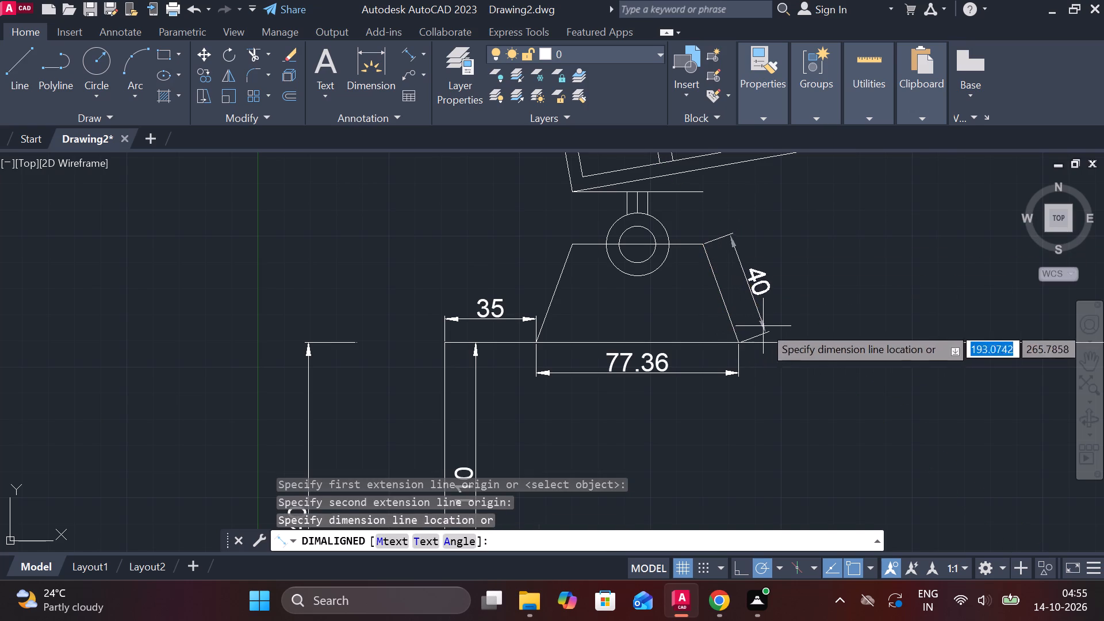
left_click(768, 325)
key("space")
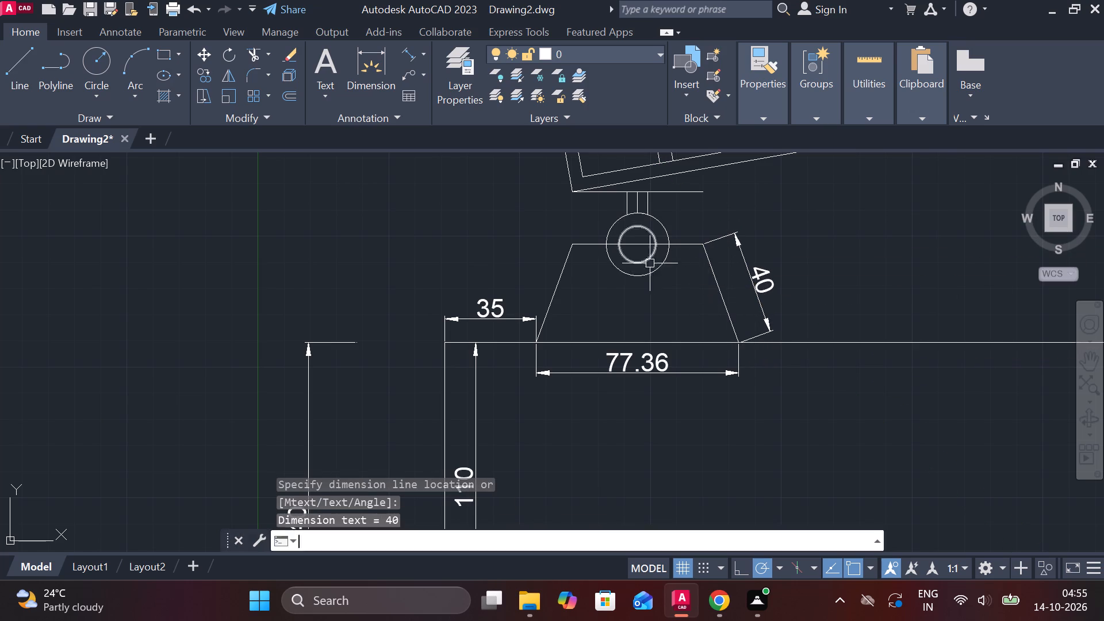
left_click(580, 248)
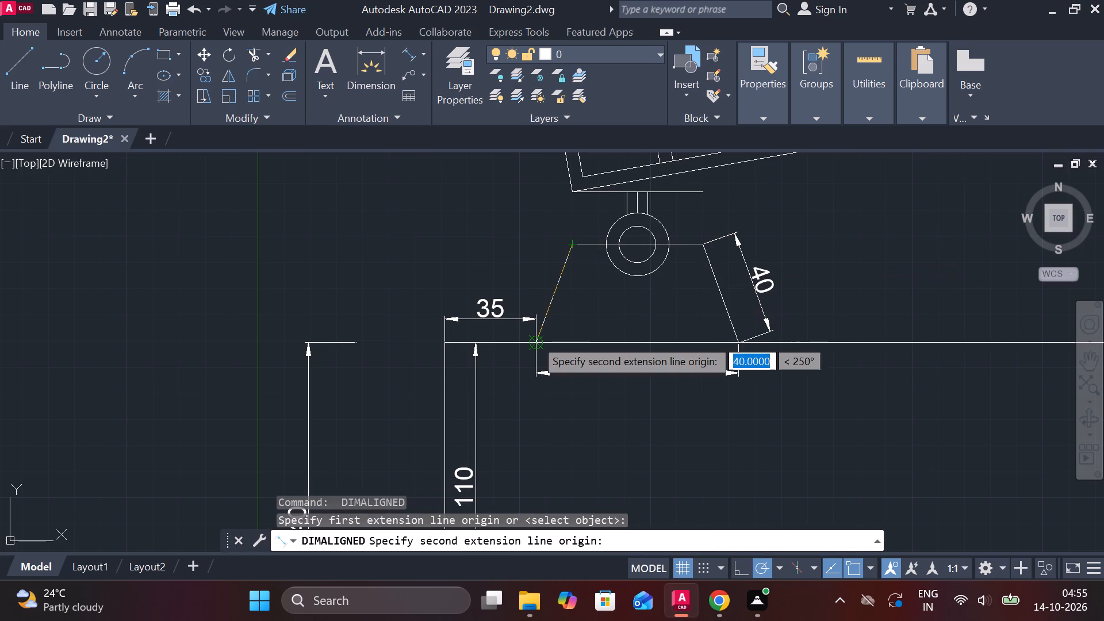
left_click(534, 338)
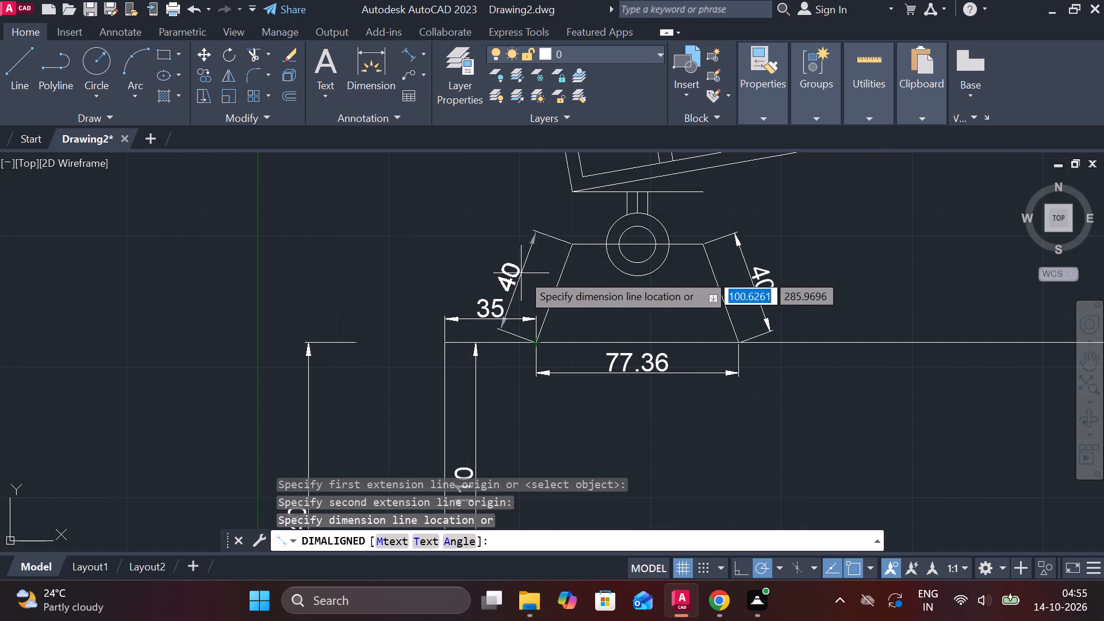
left_click(532, 273)
Add angular dimensions inside the roof mount between each slanted side and the roof line, at both base corners.
middle_click_drag(532, 202, 533, 202)
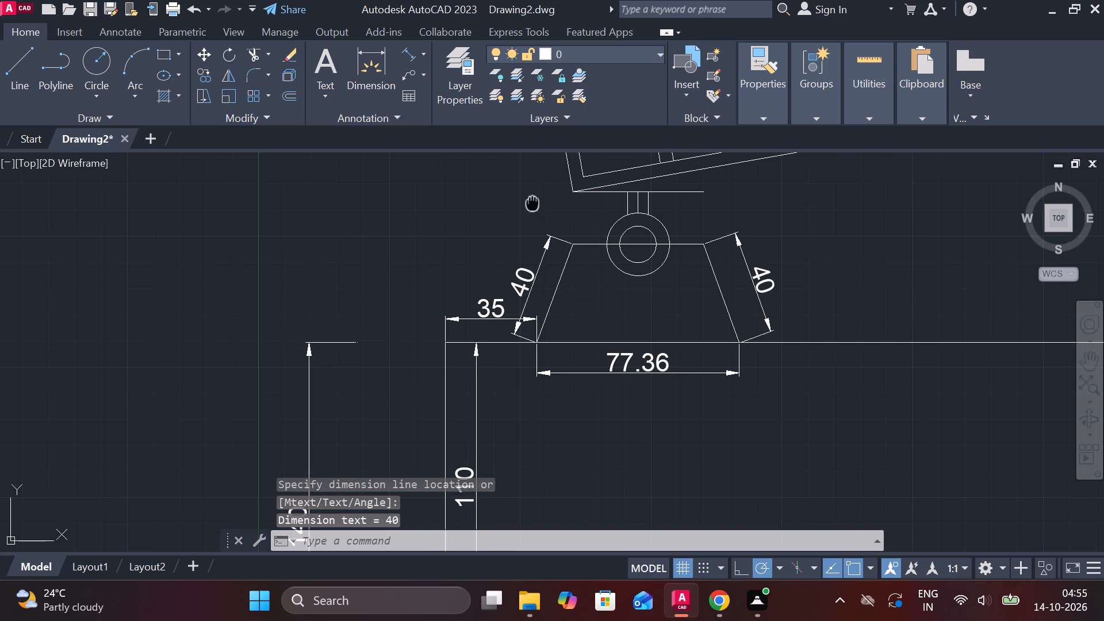
middle_click_drag(533, 202, 466, 266)
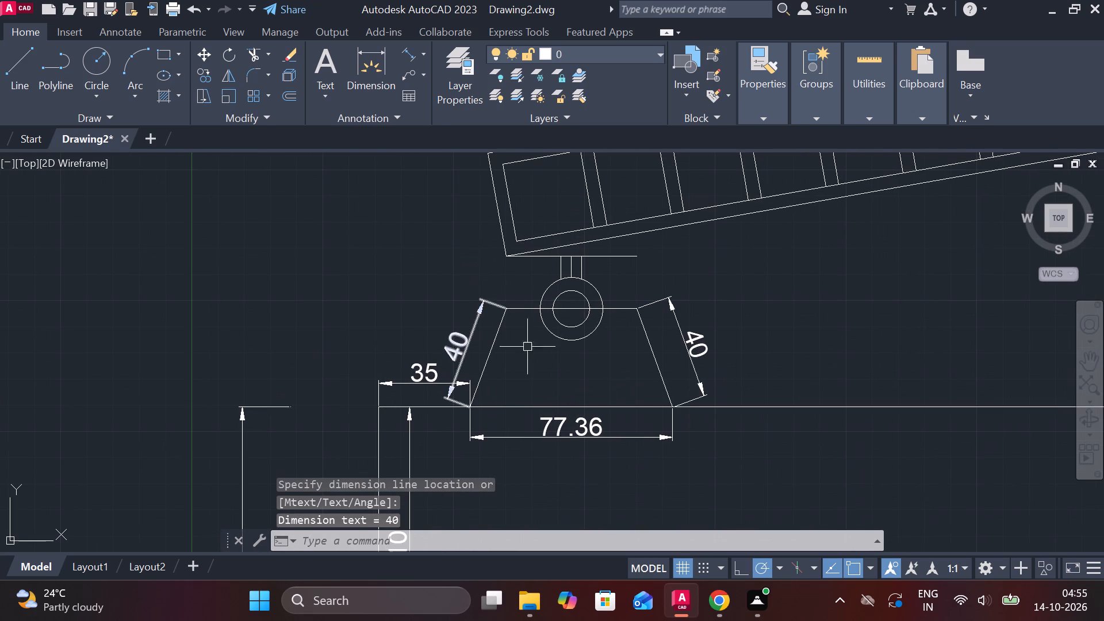
left_click(423, 55)
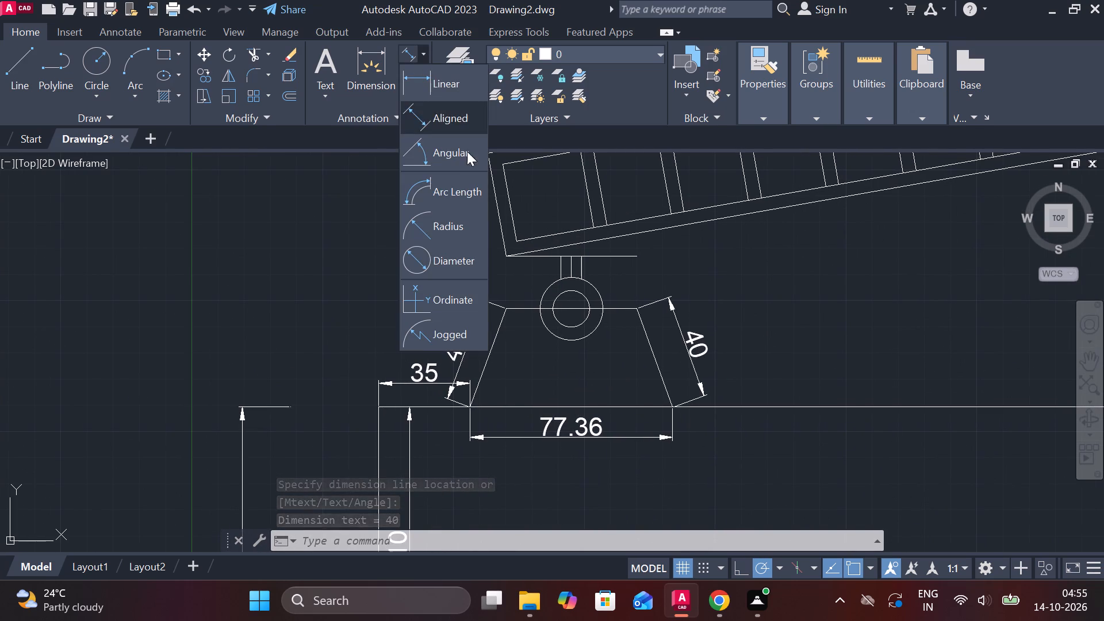
left_click(451, 144)
left_click(493, 344)
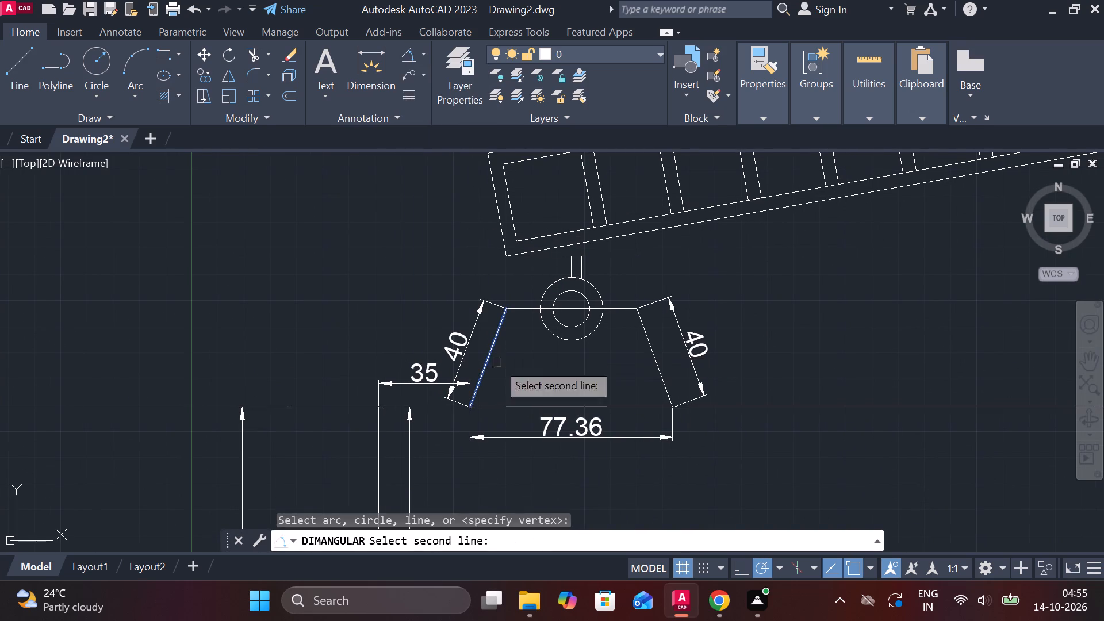
left_click(499, 402)
left_click(501, 408)
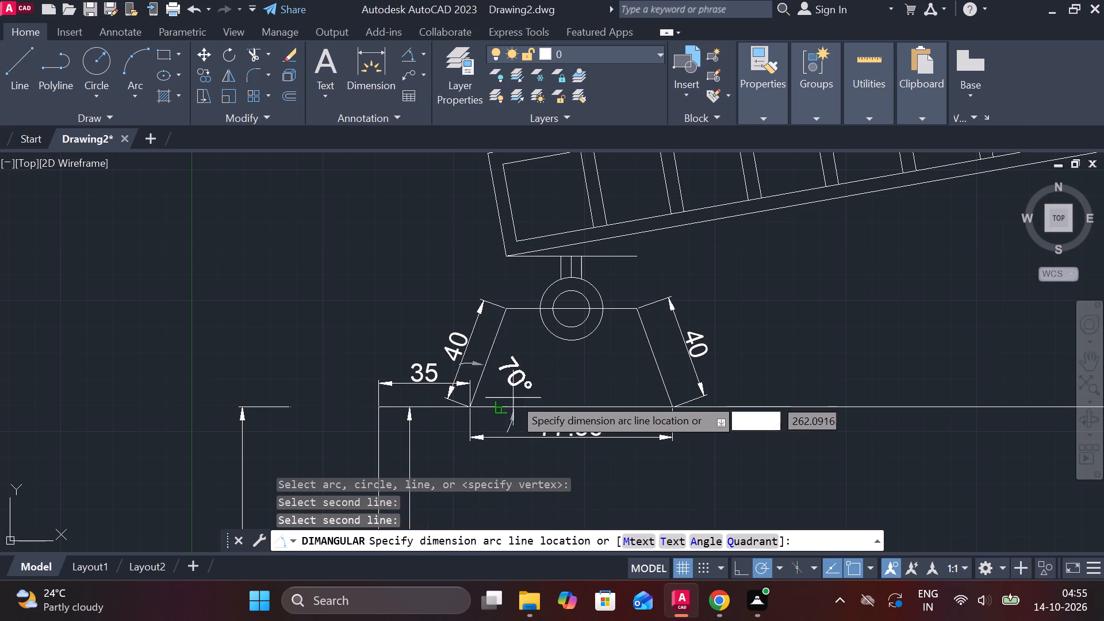
left_click(516, 393)
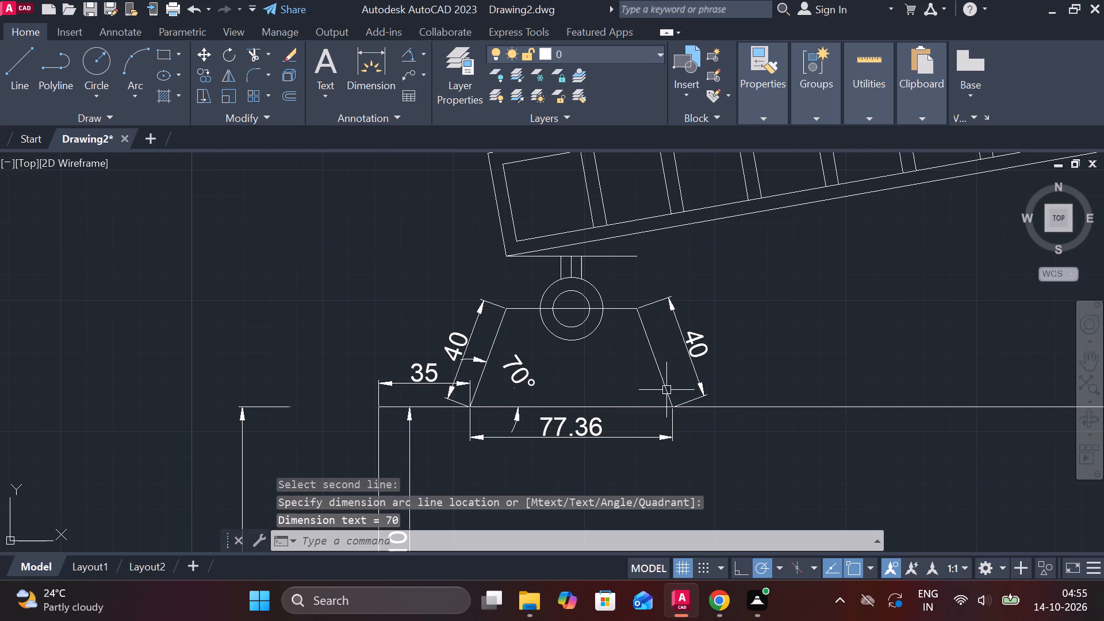
key("space")
left_click(658, 373)
left_click(650, 411)
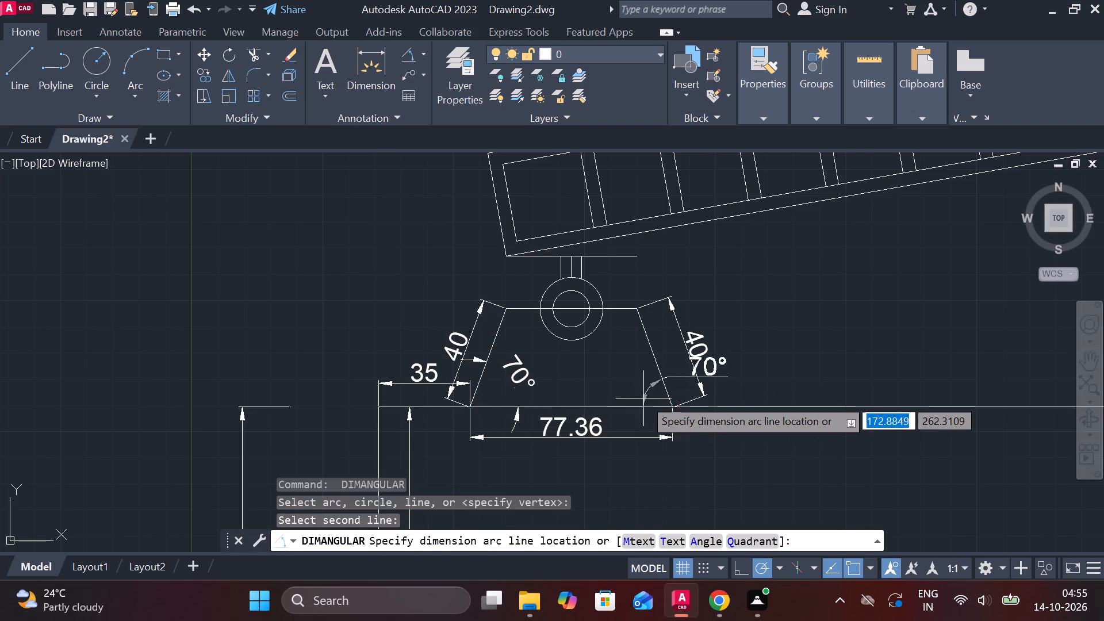
left_click(639, 385)
Add an angular dimension between the ladder's lower edge and the horizontal line beneath it, placed near that line's free end.
middle_click_drag(726, 336, 735, 337)
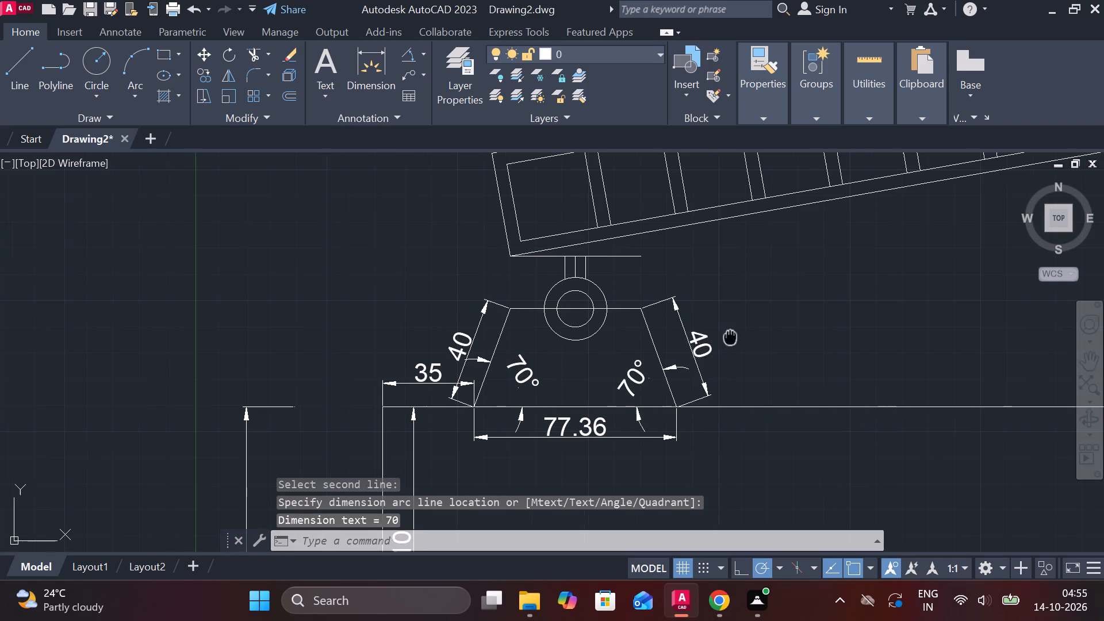
middle_click_drag(735, 337, 745, 397)
scroll(658, 287, "up", 2)
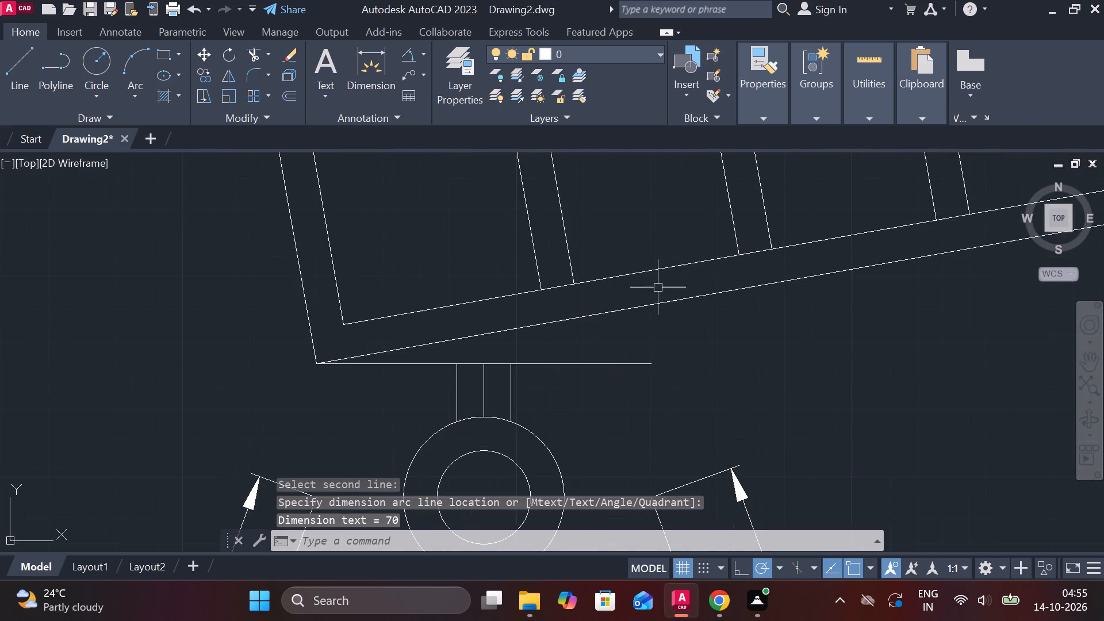
key("space")
left_click(641, 310)
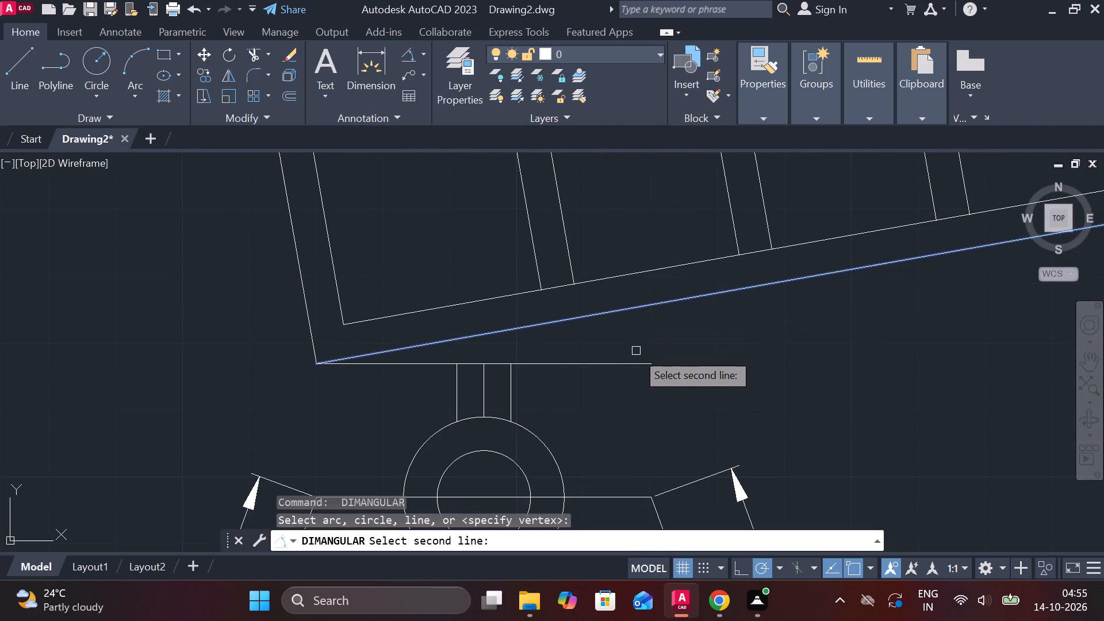
left_click(635, 363)
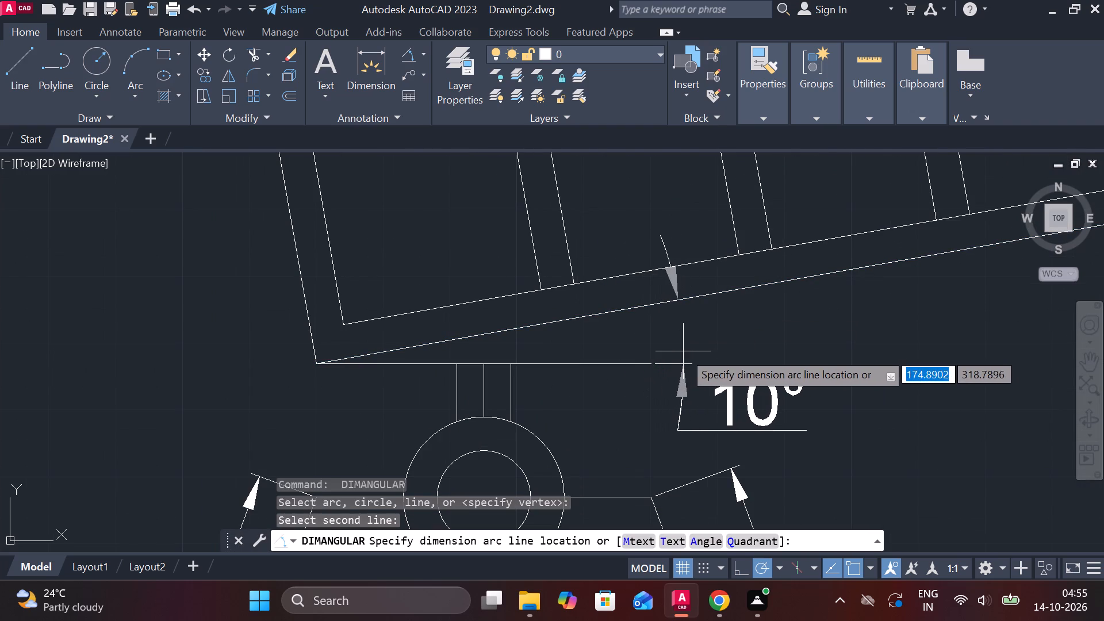
left_click(683, 351)
scroll(730, 340, "down", 2)
key("Escape")
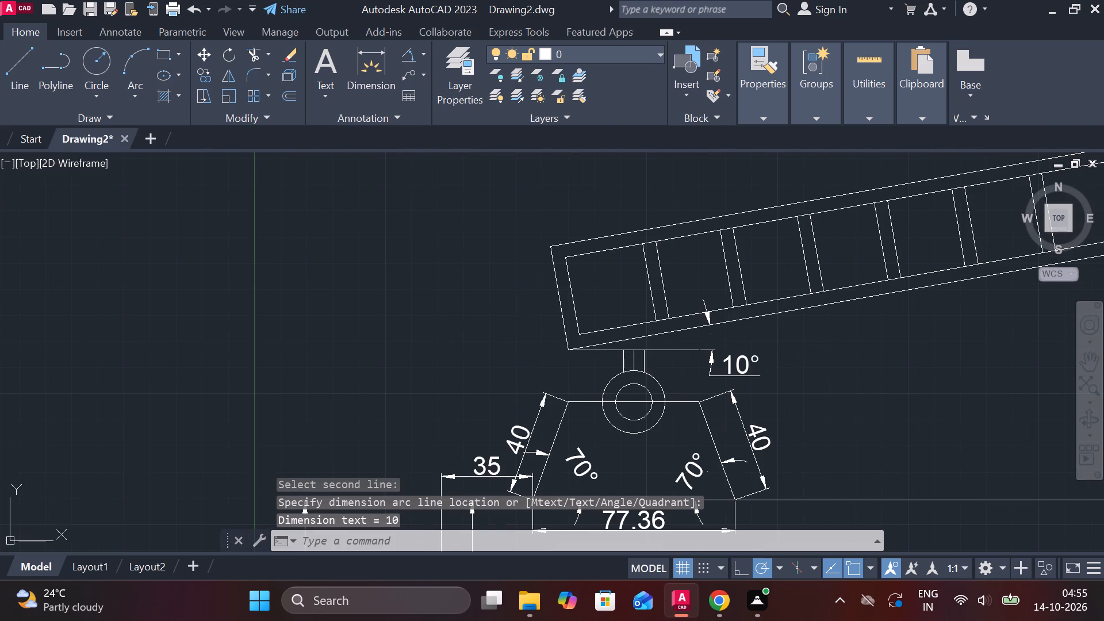
Modify the ISO-25 dimension style to draw the dimension line between extension lines, and set it current.
type("d")
key("space")
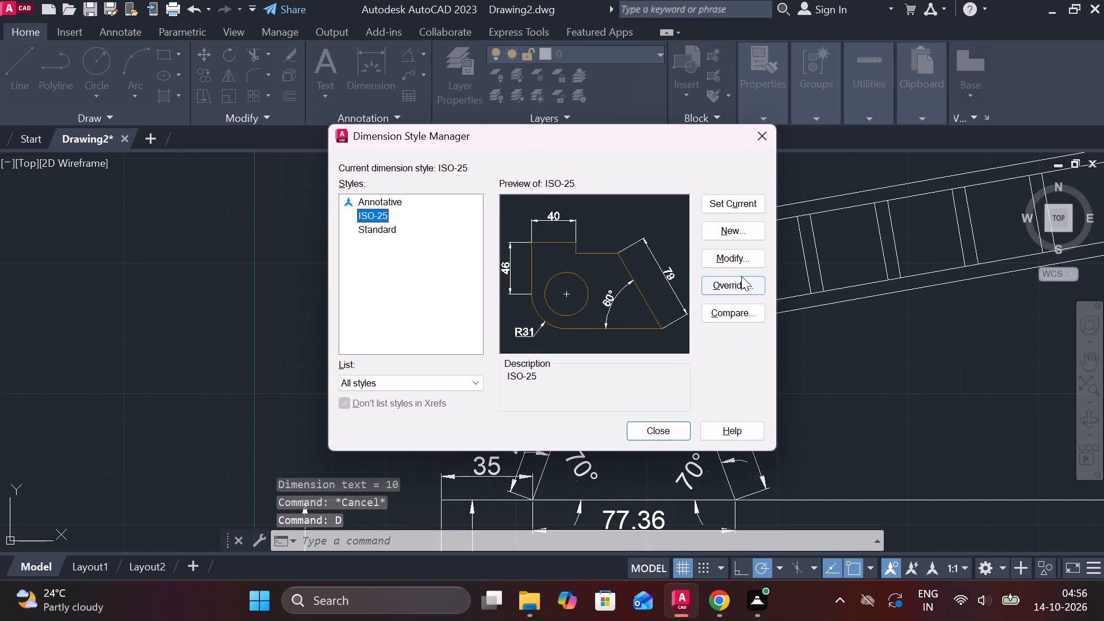
left_click(735, 252)
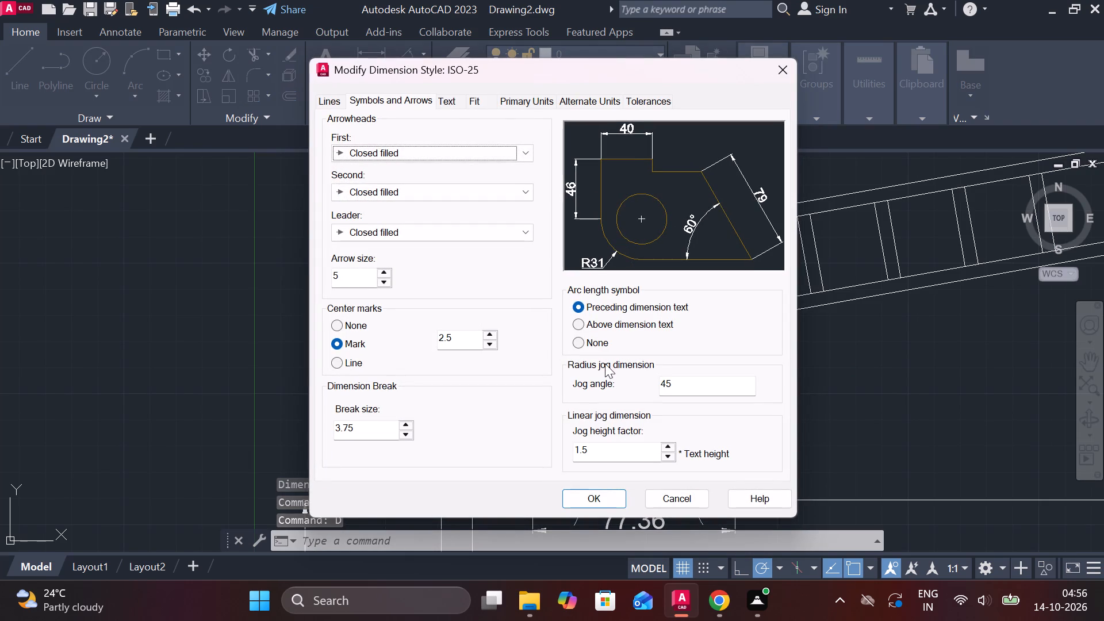
left_click(470, 105)
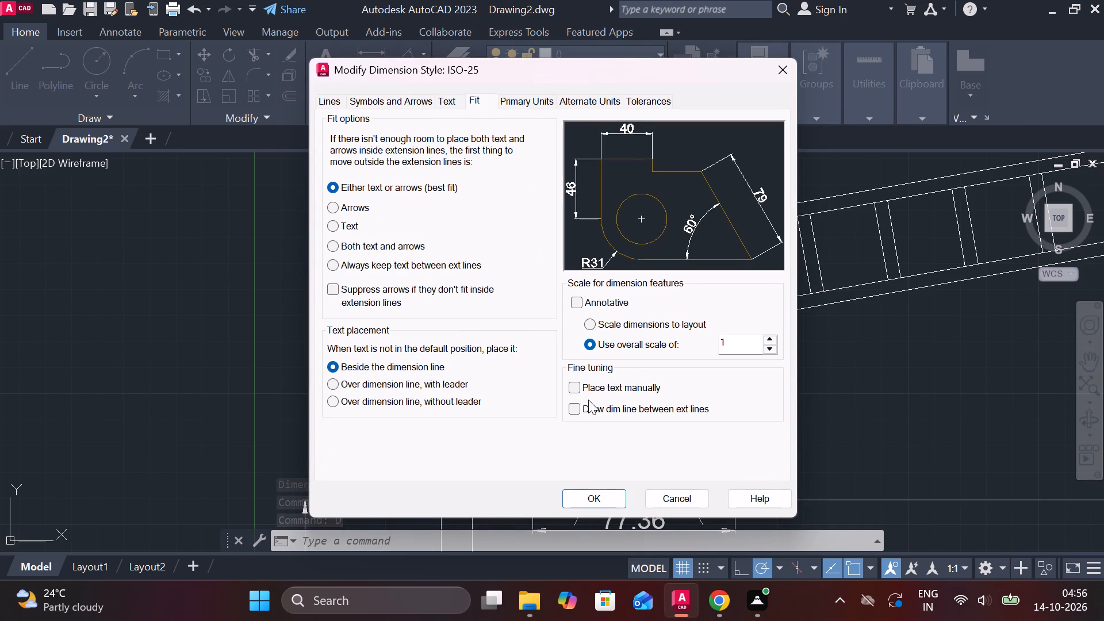
left_click(565, 405)
left_click(573, 412)
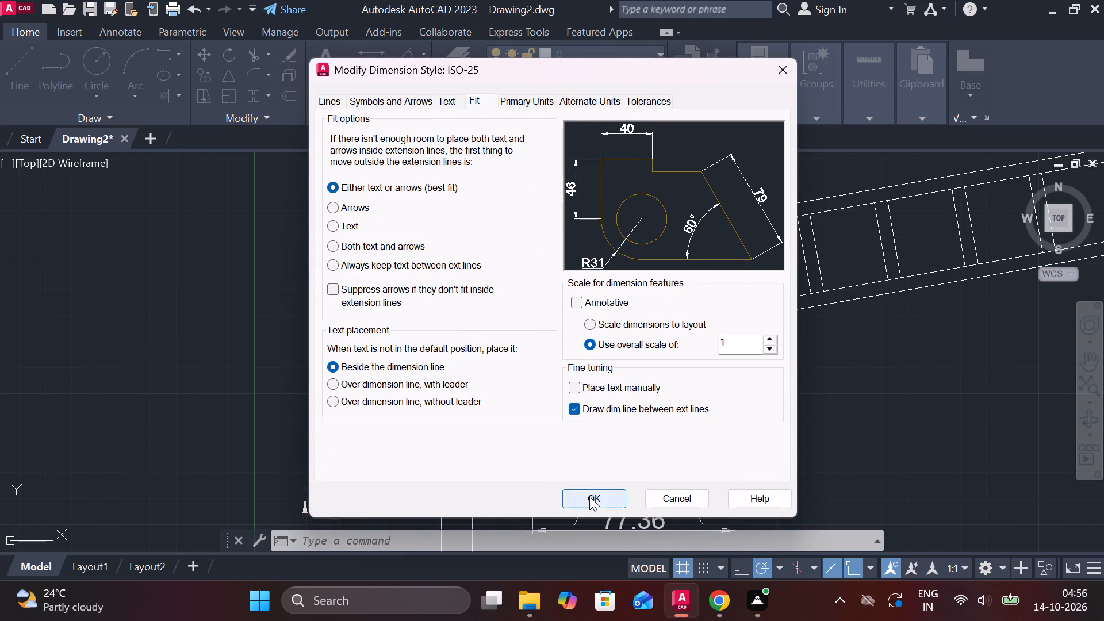
left_click(589, 496)
left_click(741, 209)
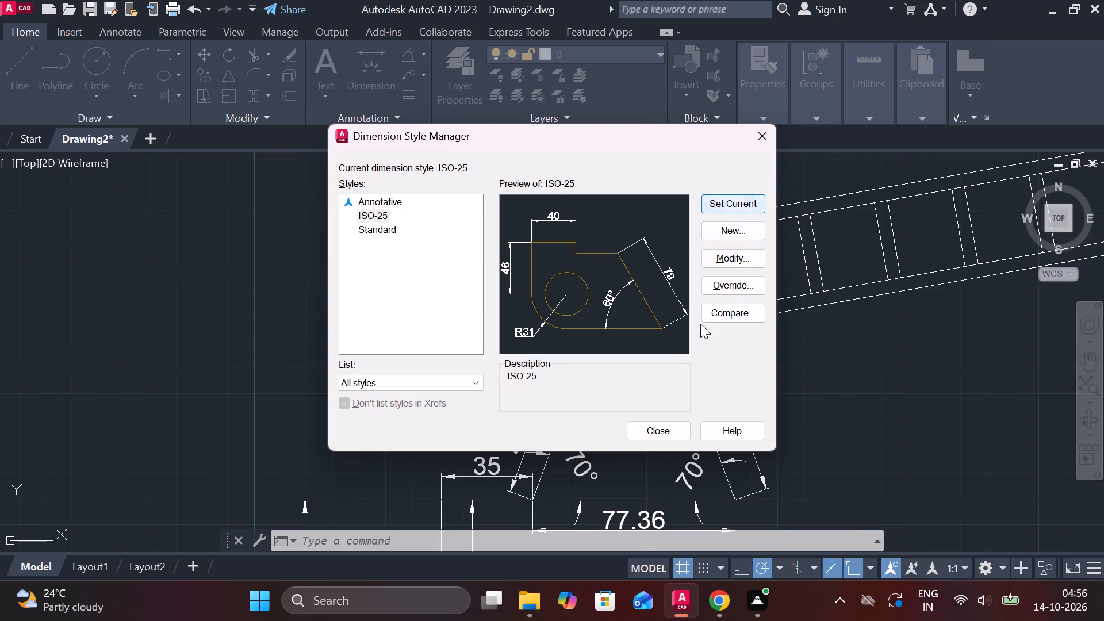
left_click(657, 435)
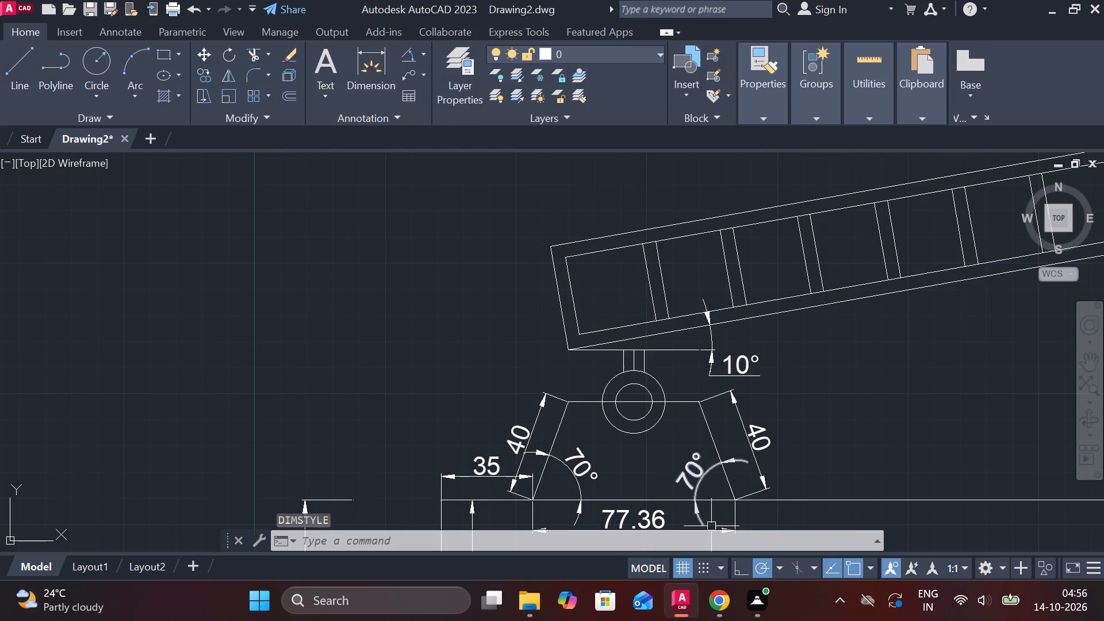
Modify the ISO-25 dimension style's fit settings to place text manually, and set the style current.
scroll(804, 446, "down", 1)
middle_click_drag(806, 471, 803, 439)
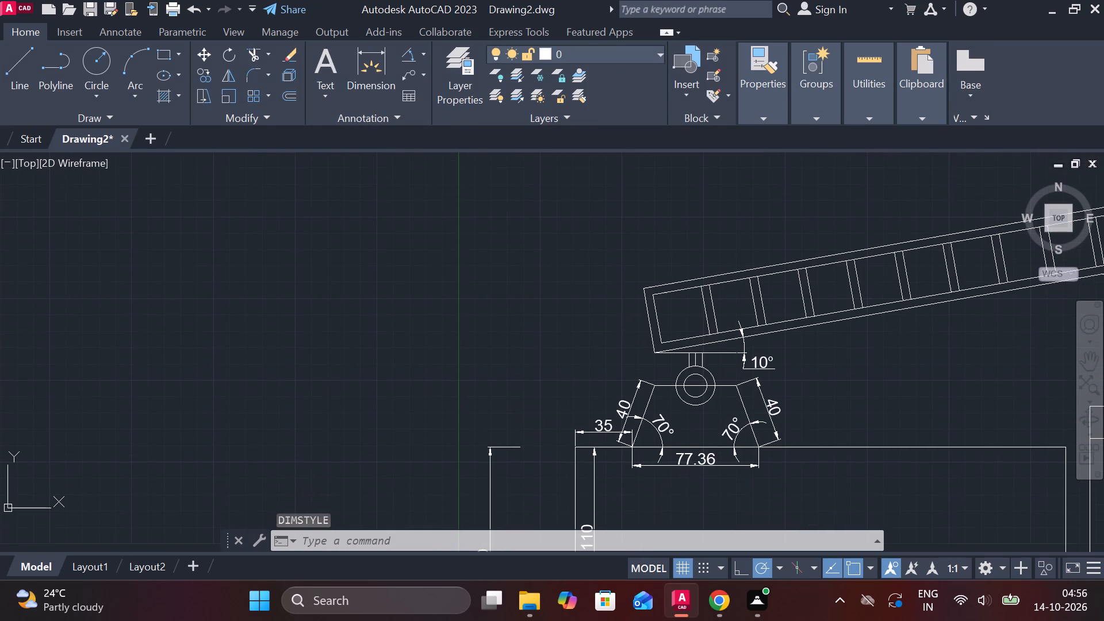
type("d")
key("space")
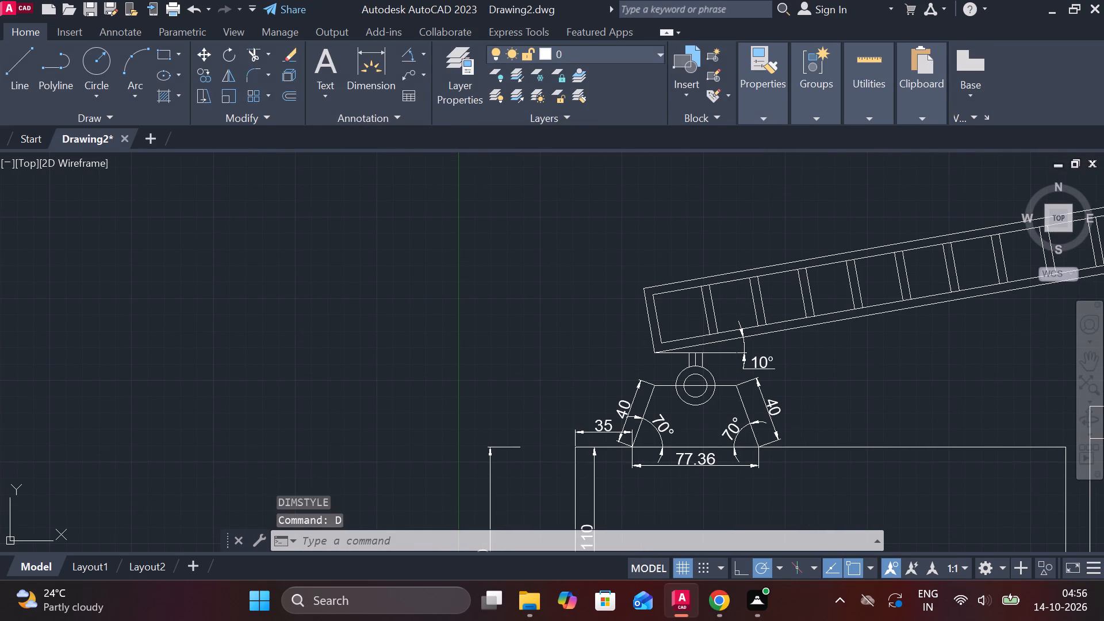
left_click(749, 265)
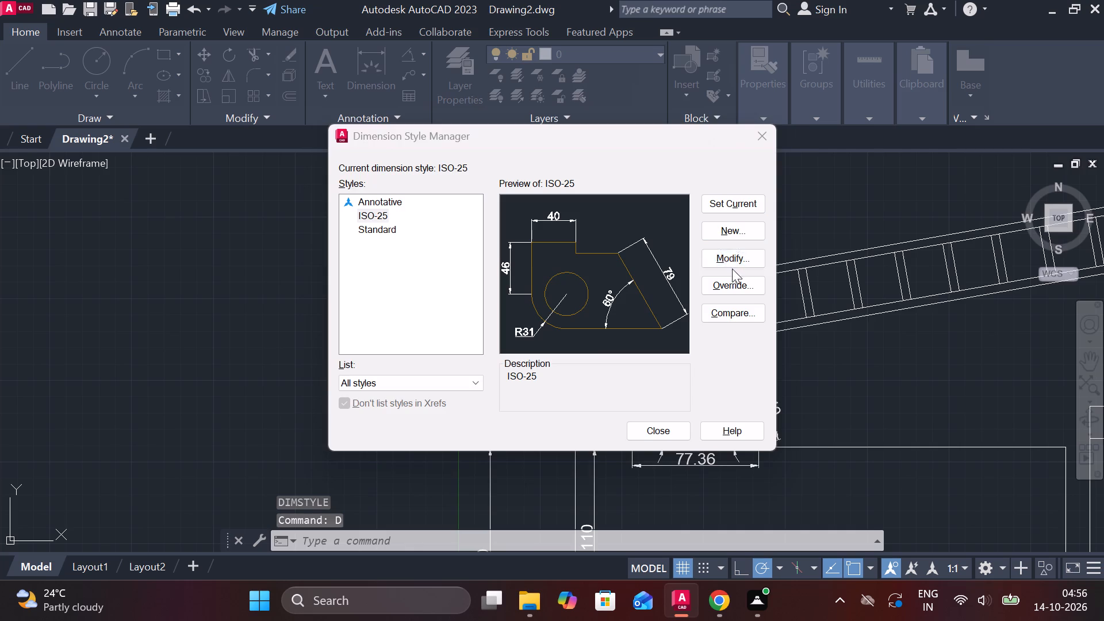
left_click(464, 101)
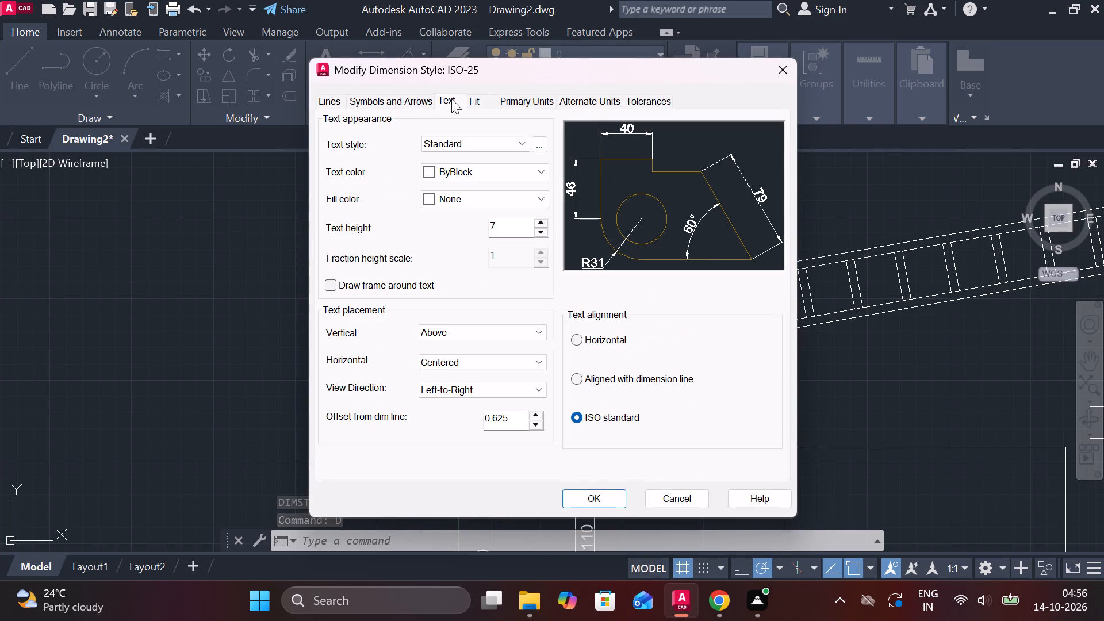
left_click(451, 99)
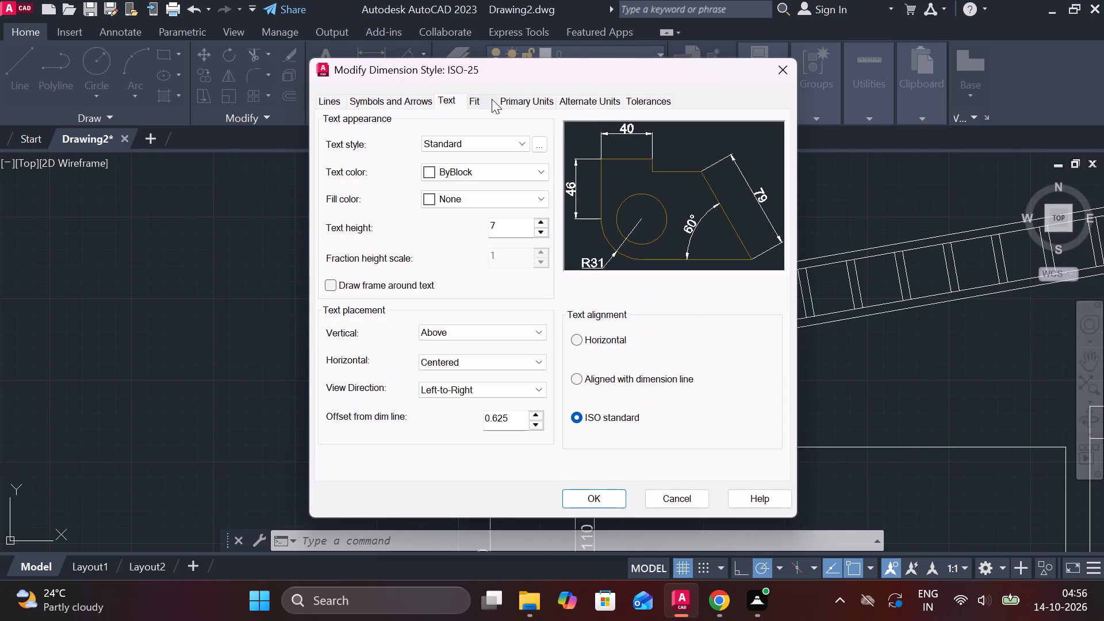
left_click(492, 99)
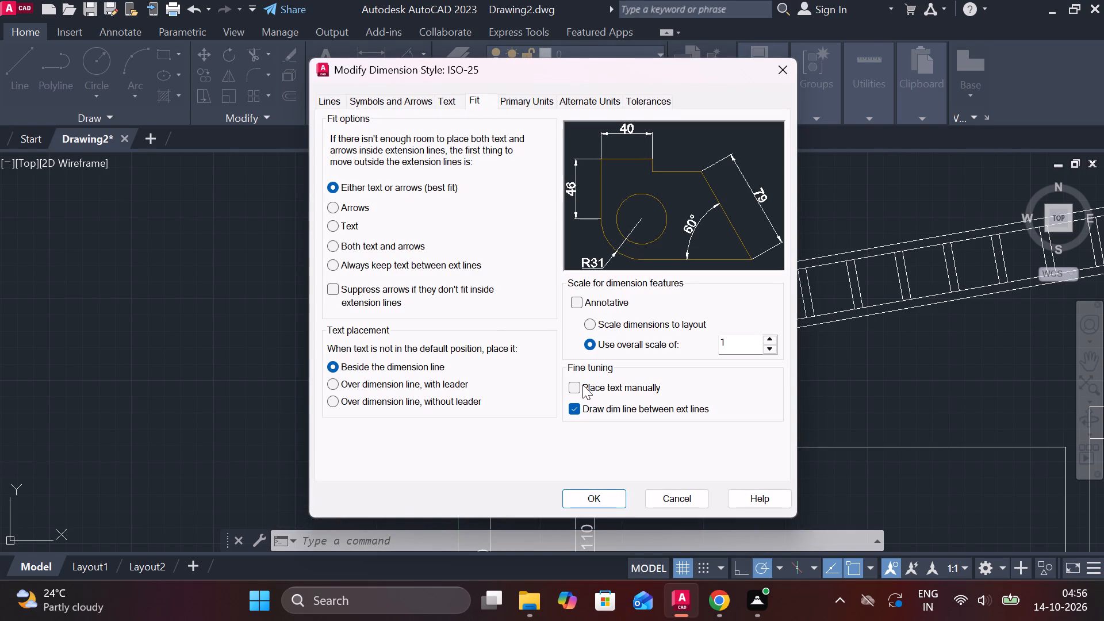
left_click(578, 393)
left_click(588, 493)
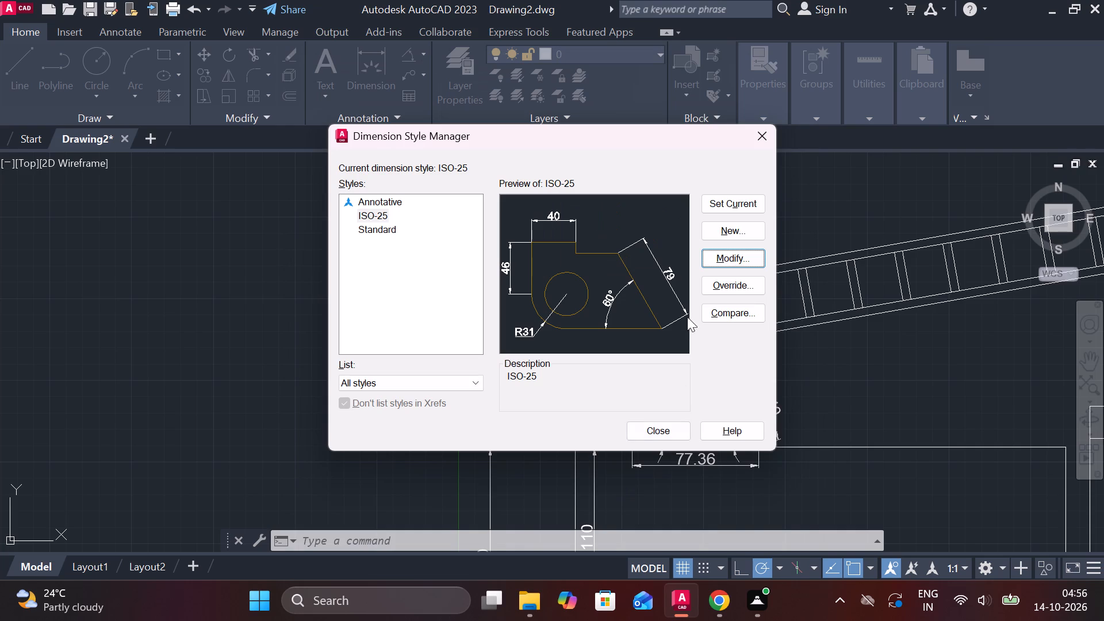
left_click(742, 205)
left_click(672, 431)
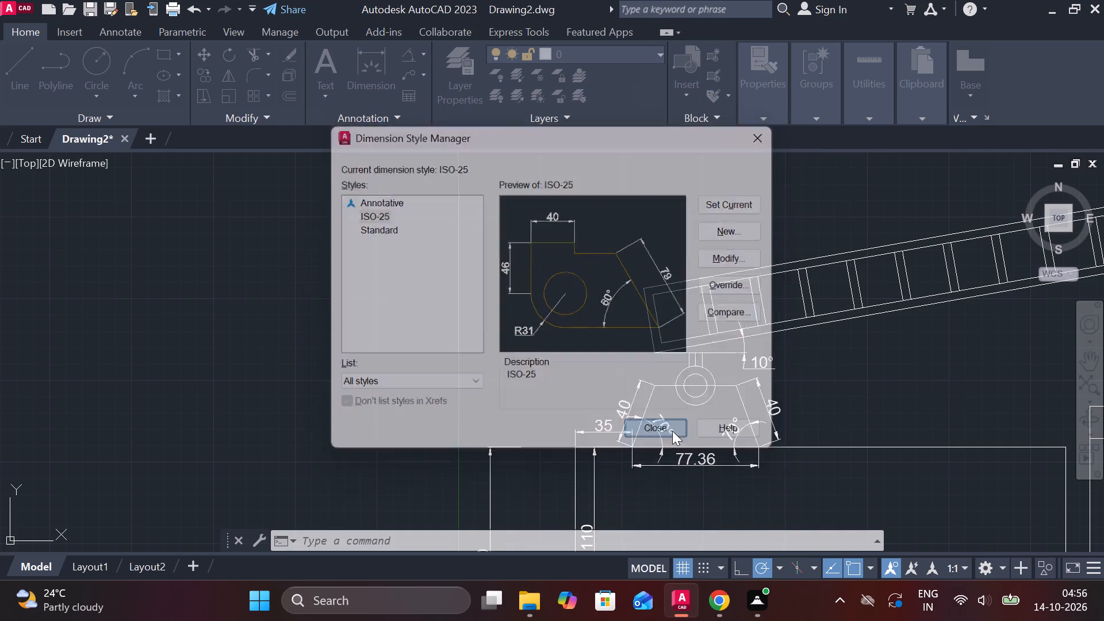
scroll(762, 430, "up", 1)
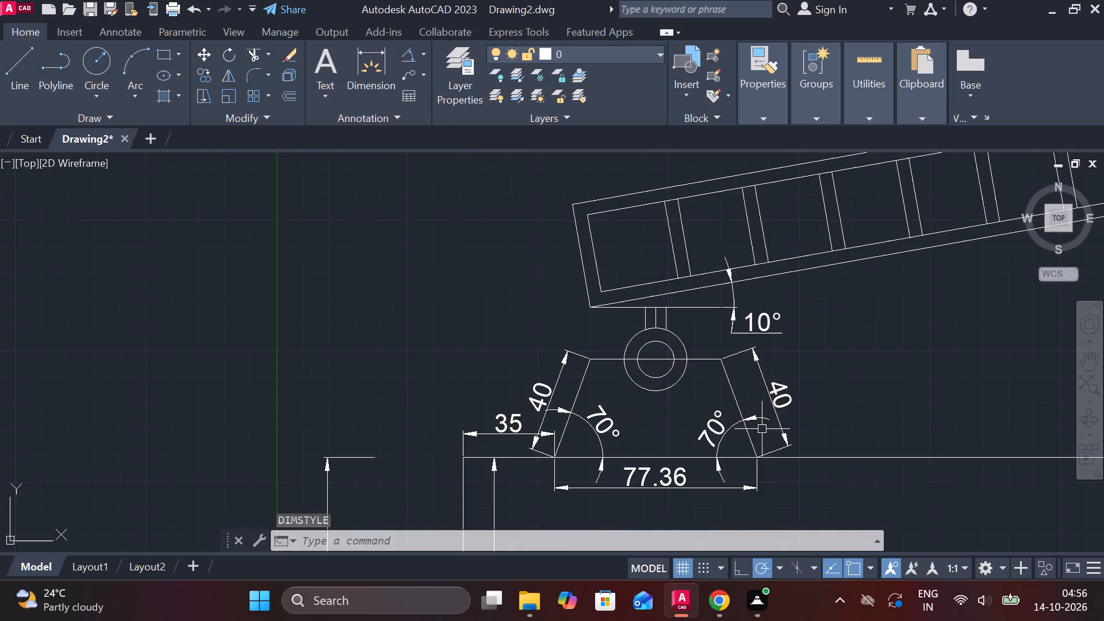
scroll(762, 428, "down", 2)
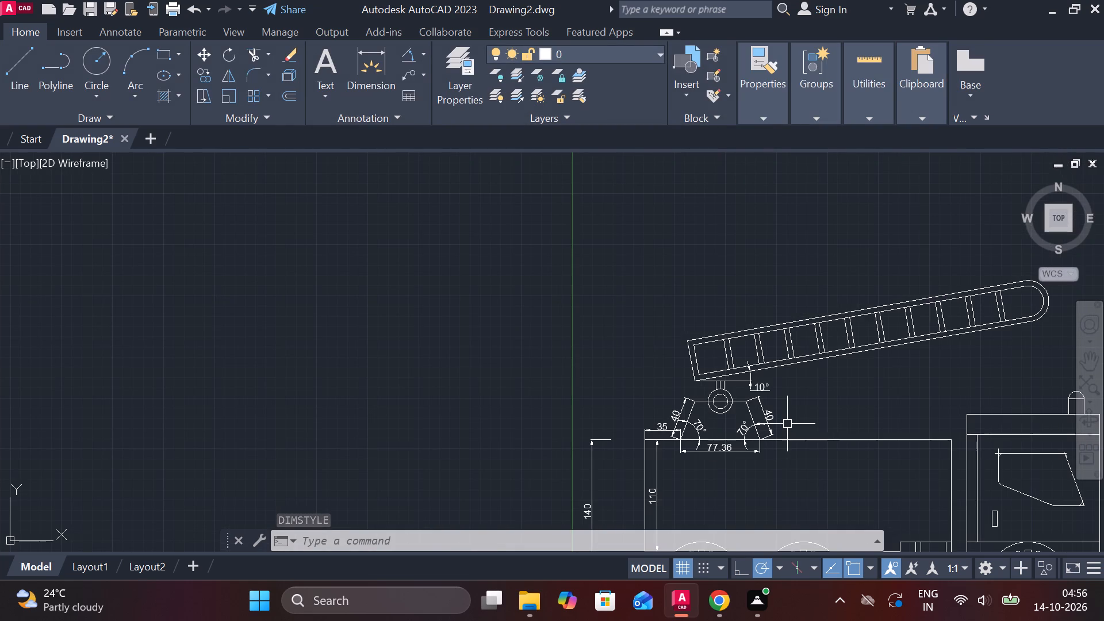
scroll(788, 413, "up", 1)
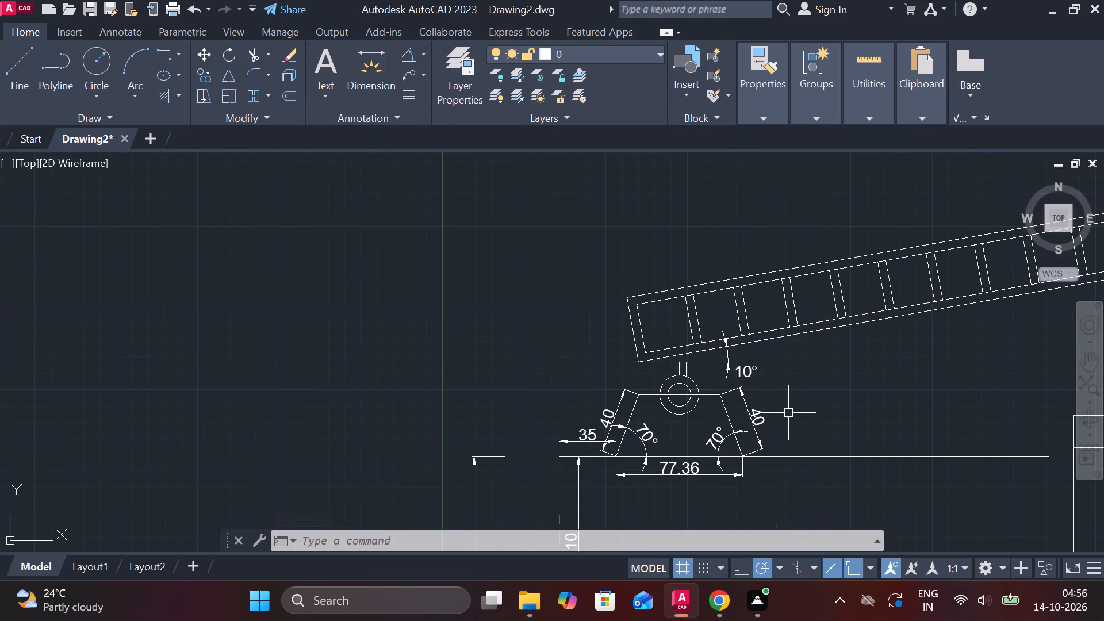
Add an aligned dimension across the ladder's square lower end, between its two outer corners, placed outside that end.
middle_click_drag(796, 454, 752, 345)
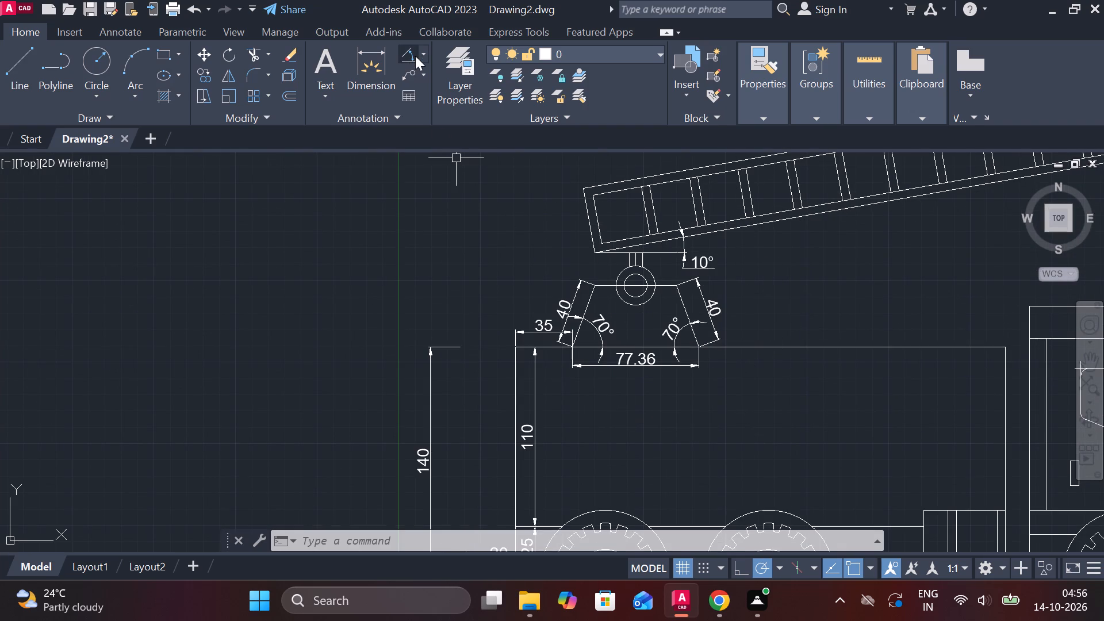
left_click(428, 48)
left_click(436, 117)
scroll(627, 171, "up", 2)
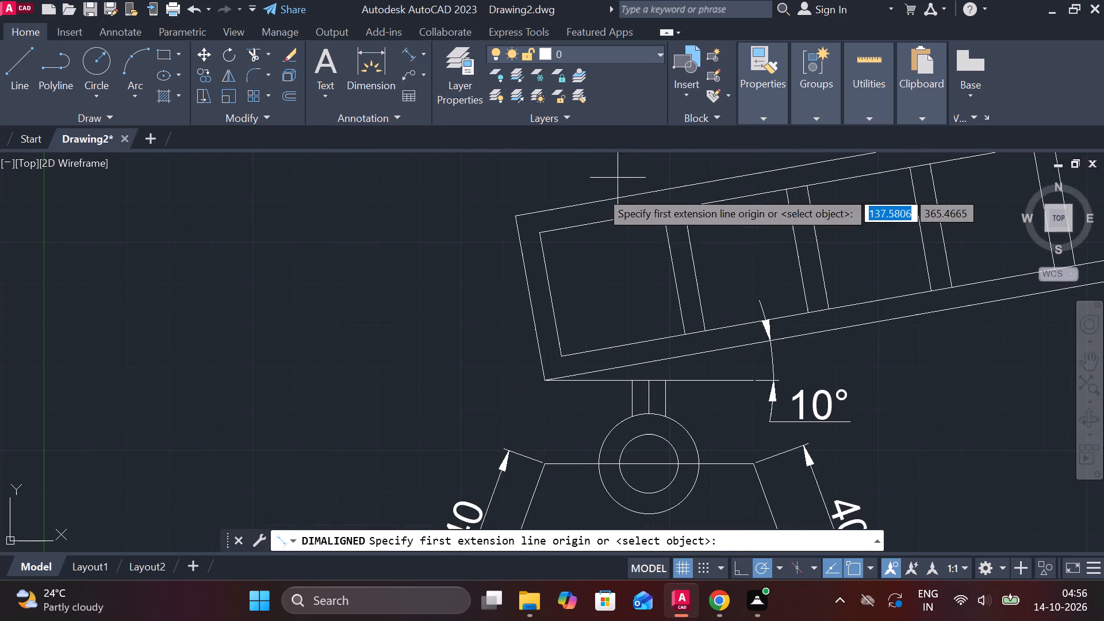
left_click(510, 218)
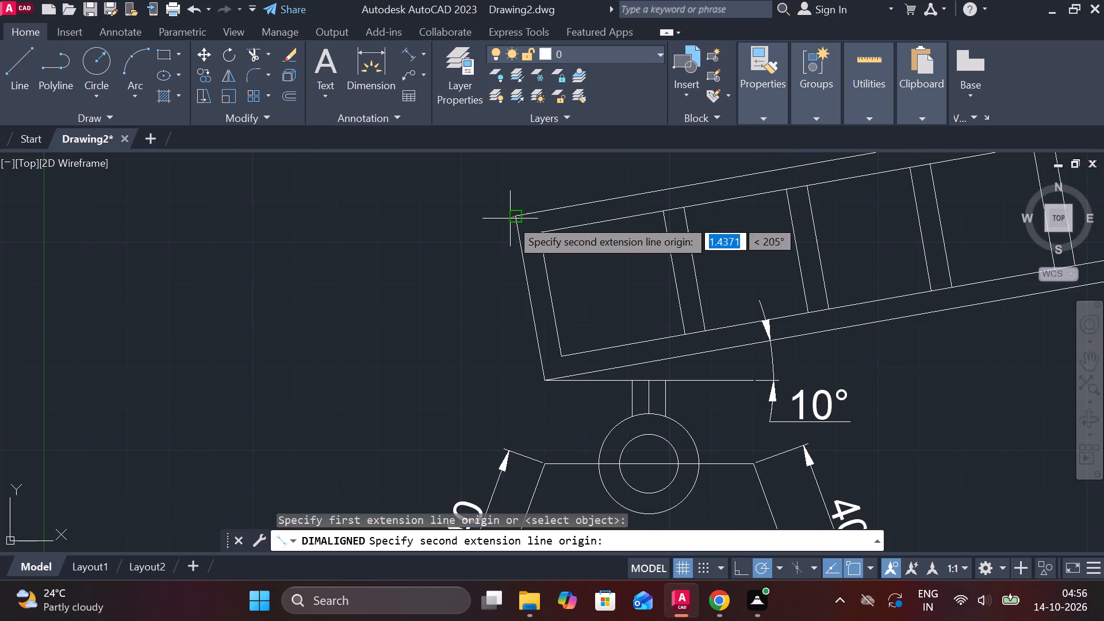
left_click(543, 382)
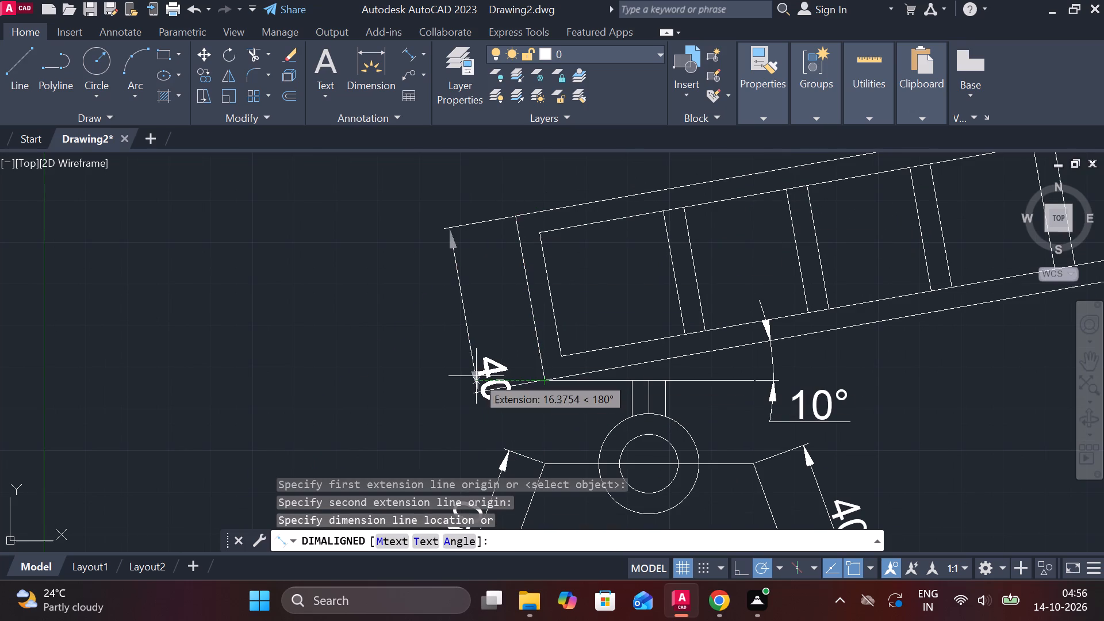
left_click(444, 306)
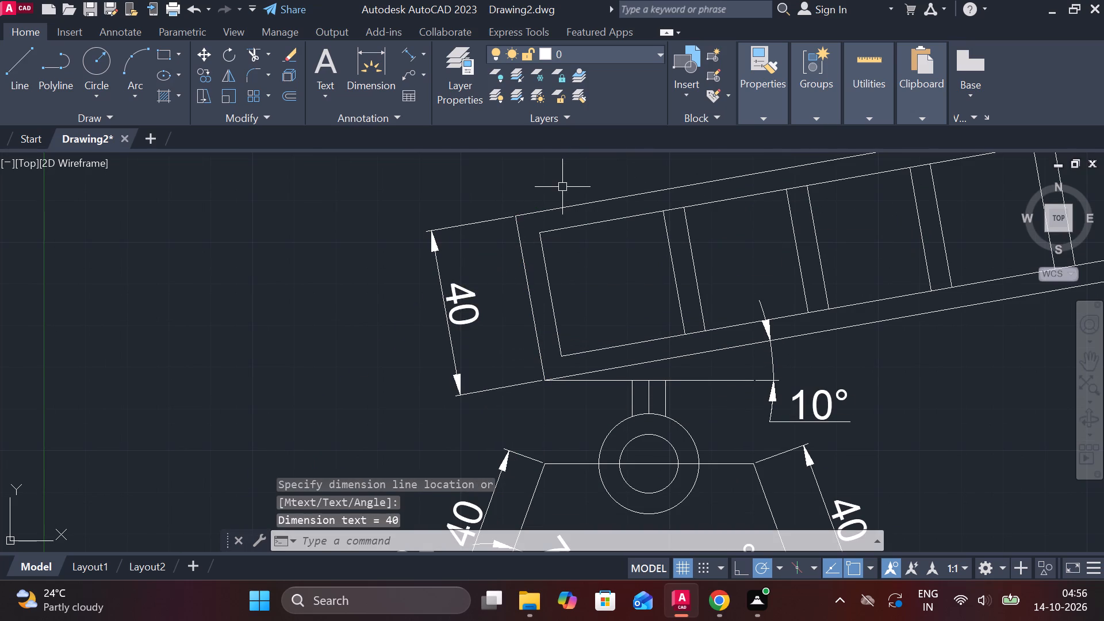
Check the ISO-25 dimension style's fit settings and set the style current.
type("d")
key("space")
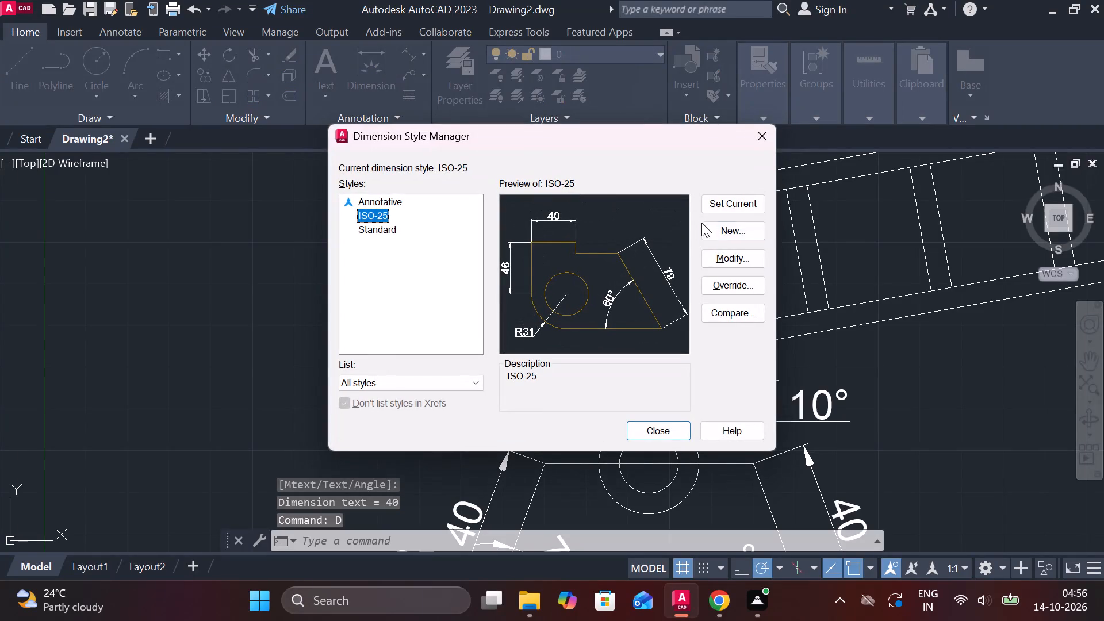
left_click(744, 255)
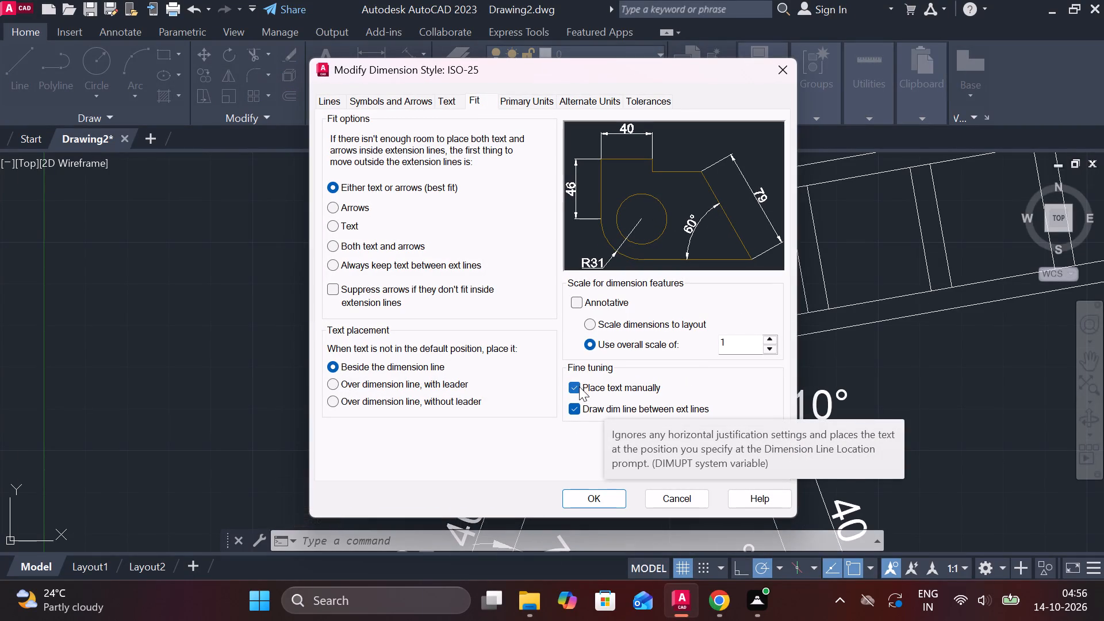
left_click(597, 489)
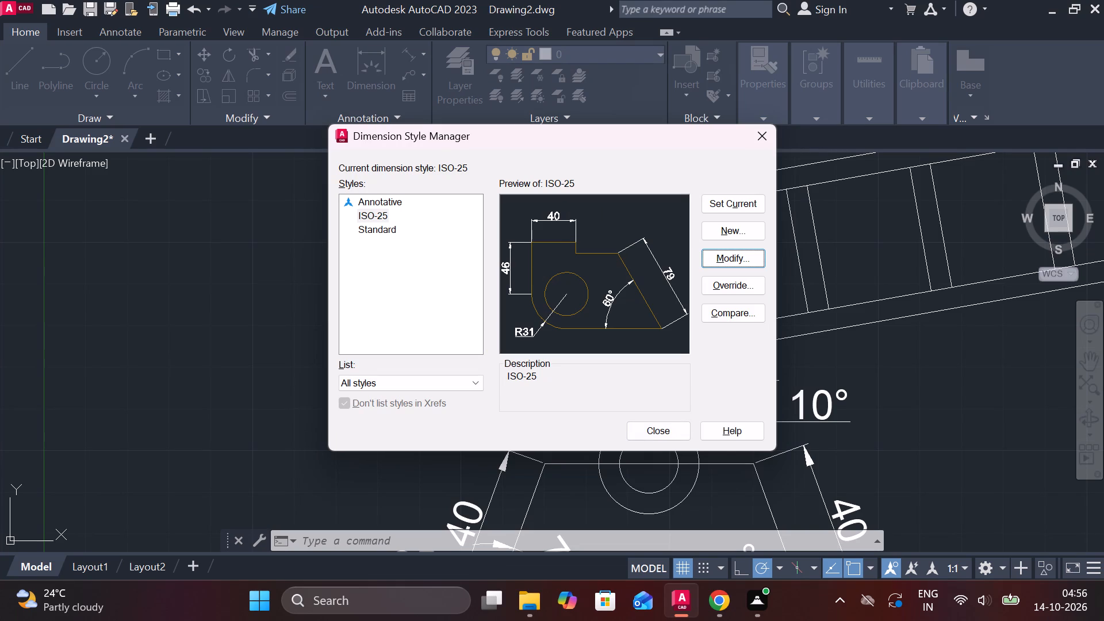
left_click(749, 212)
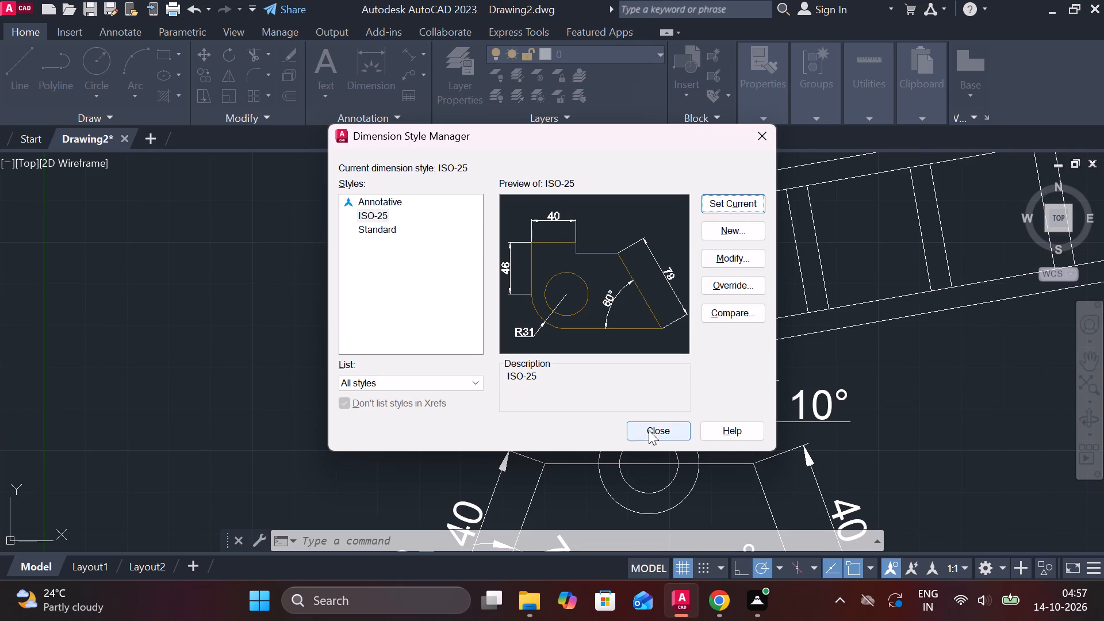
left_click(649, 430)
Add an aligned dimension along the ladder's straight upper edge, from the square end's corner to the start of the rounded tip.
scroll(652, 419, "down", 2)
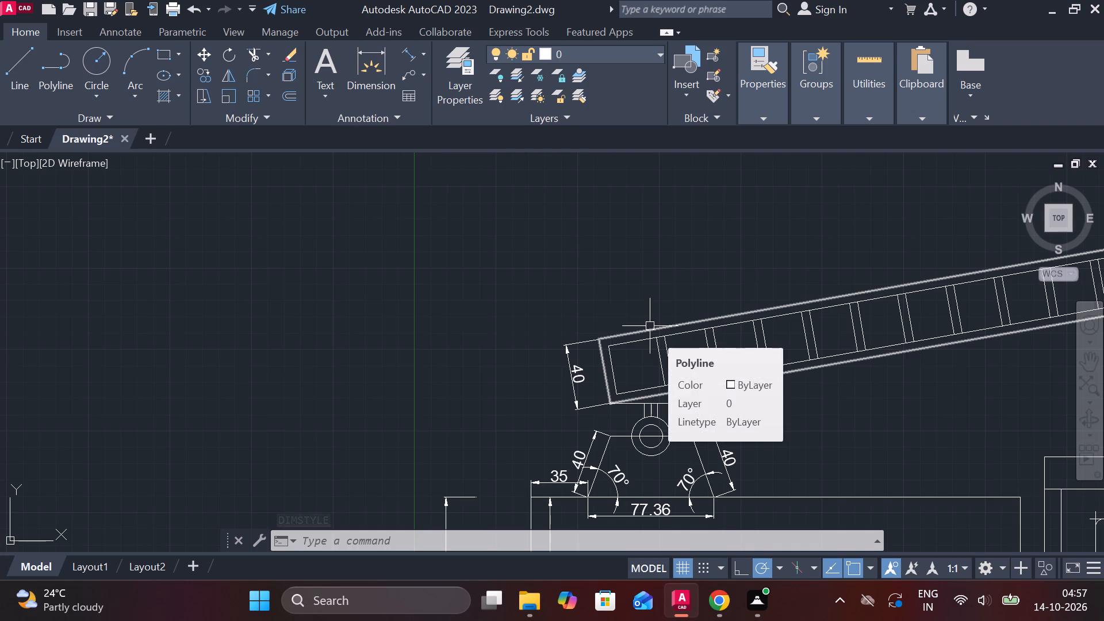
scroll(657, 307, "up", 1)
middle_click_drag(653, 320, 630, 320)
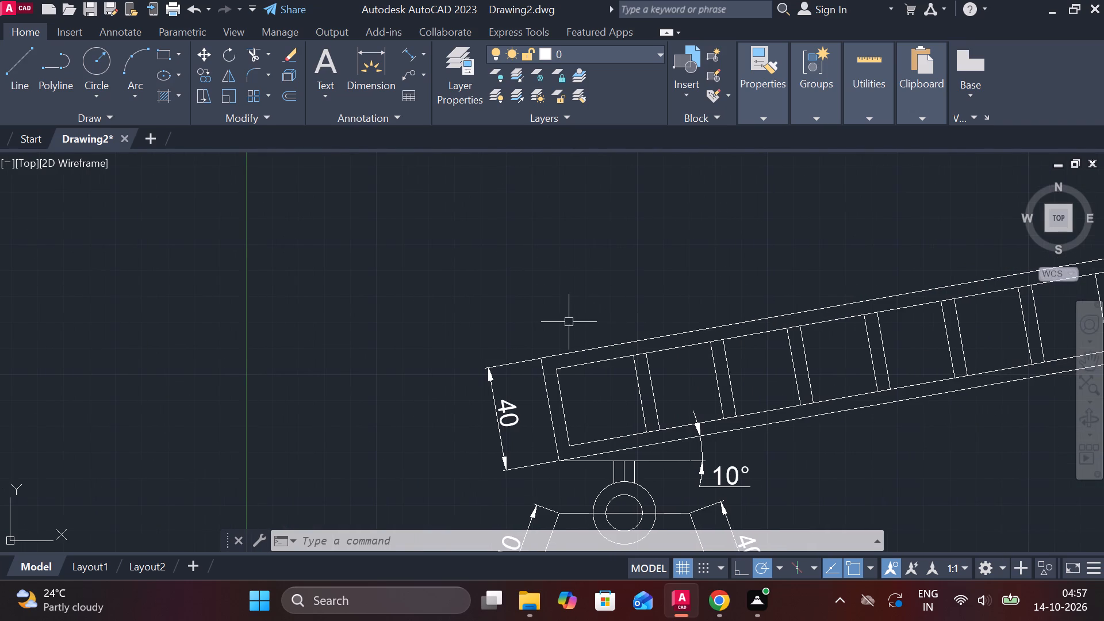
left_click(416, 53)
left_click(540, 352)
scroll(607, 283, "down", 2)
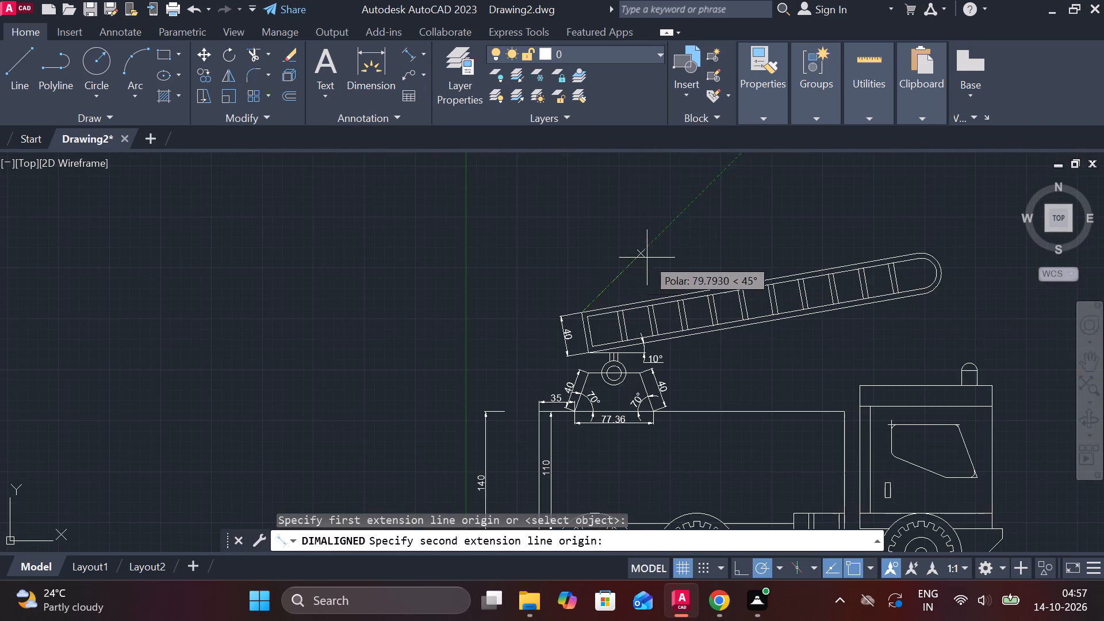
middle_click_drag(651, 259, 495, 307)
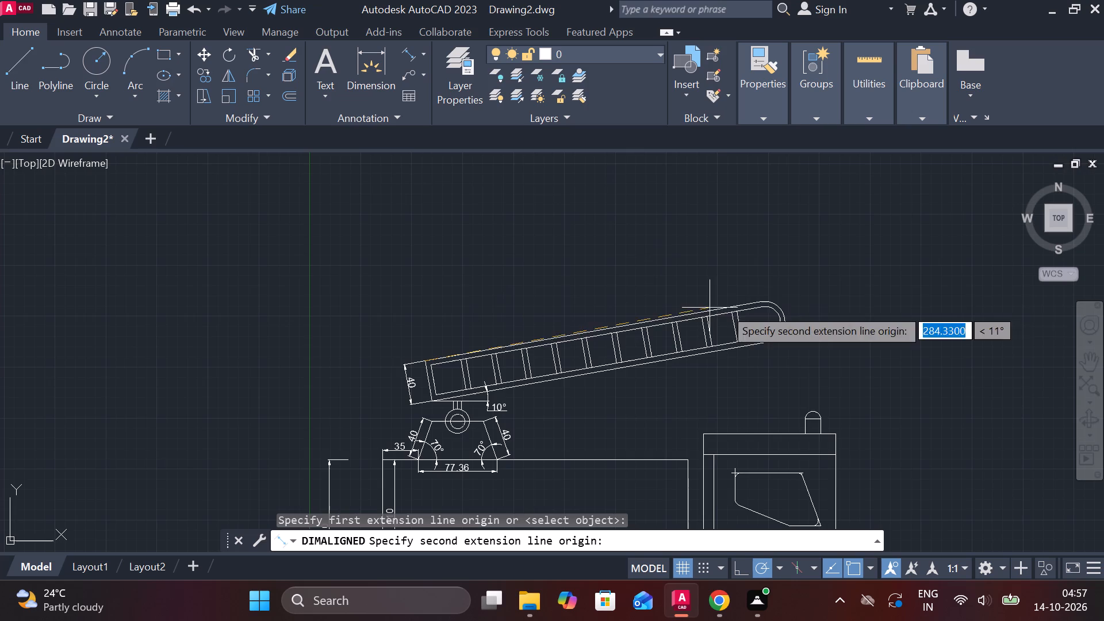
scroll(753, 302, "up", 2)
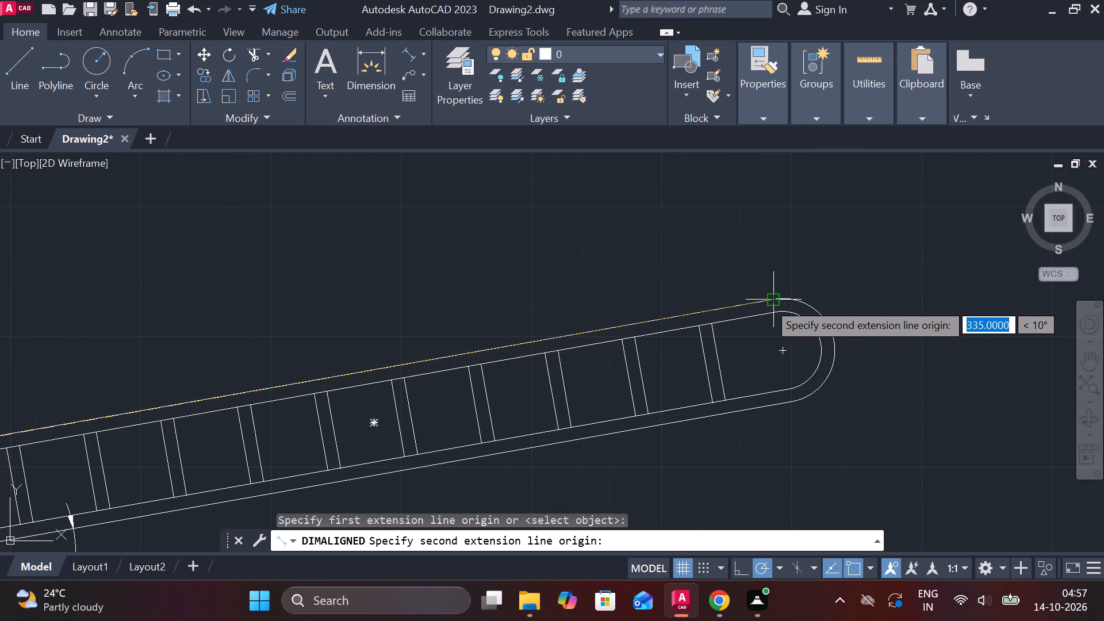
left_click(768, 302)
scroll(269, 304, "down", 1)
middle_click_drag(282, 308, 485, 295)
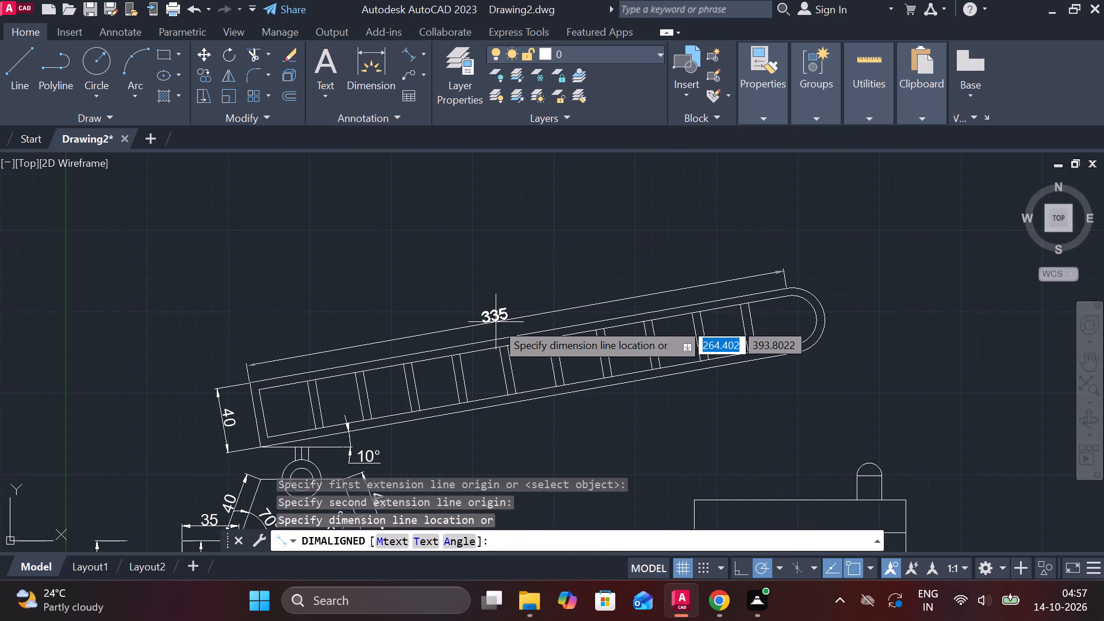
left_click(496, 322)
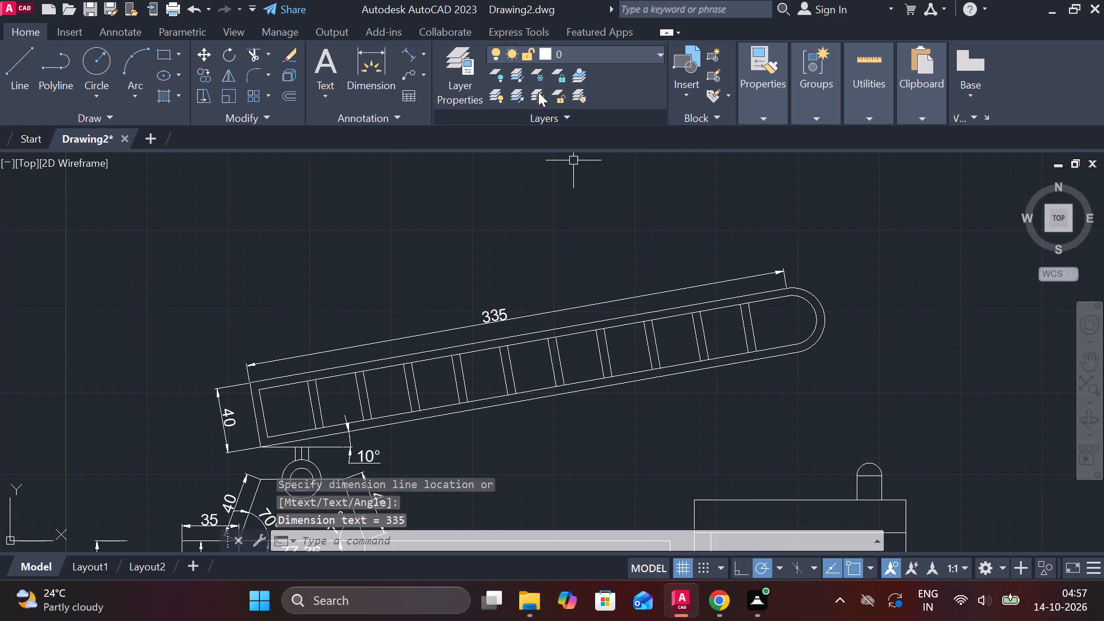
Turn off manual text placement in the ISO-25 dimension style's fit settings and set the style current.
type("d")
key("space")
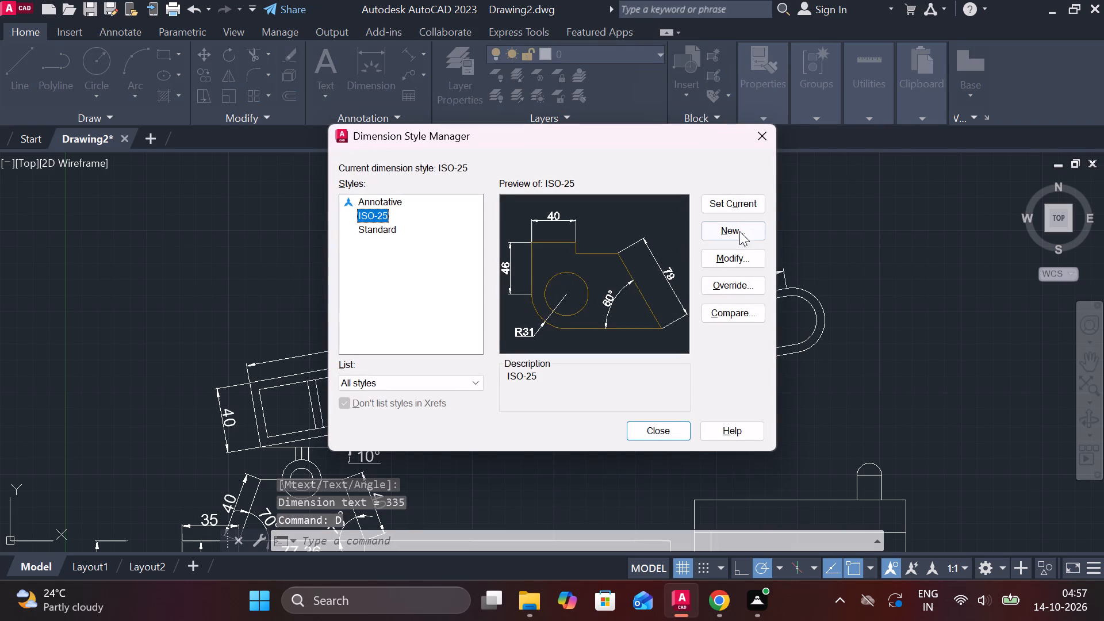
left_click(740, 255)
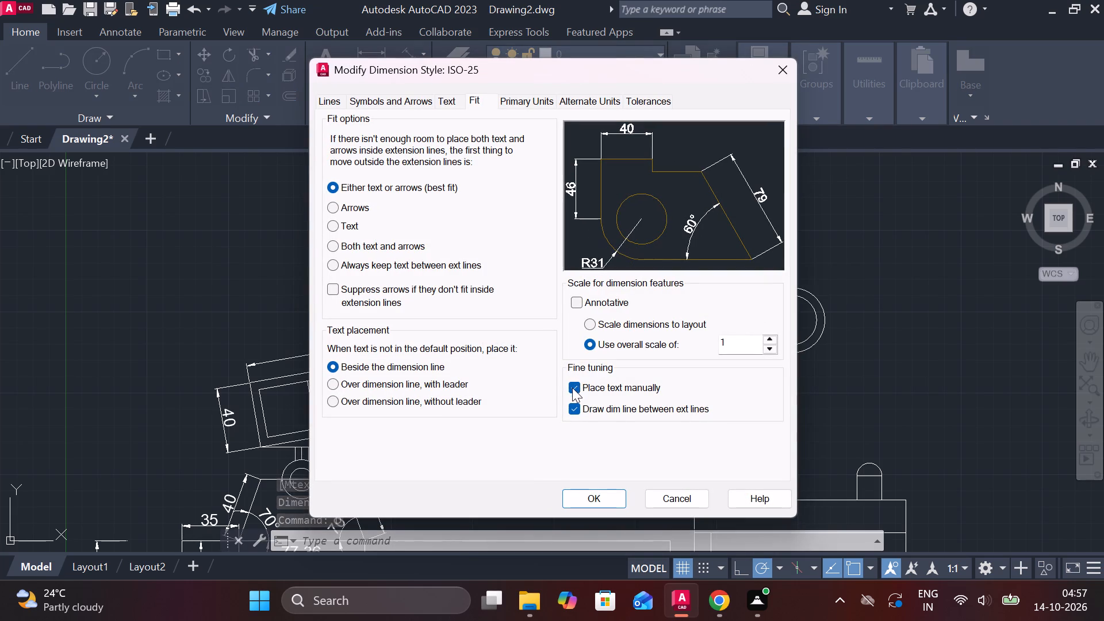
left_click(572, 388)
left_click(597, 497)
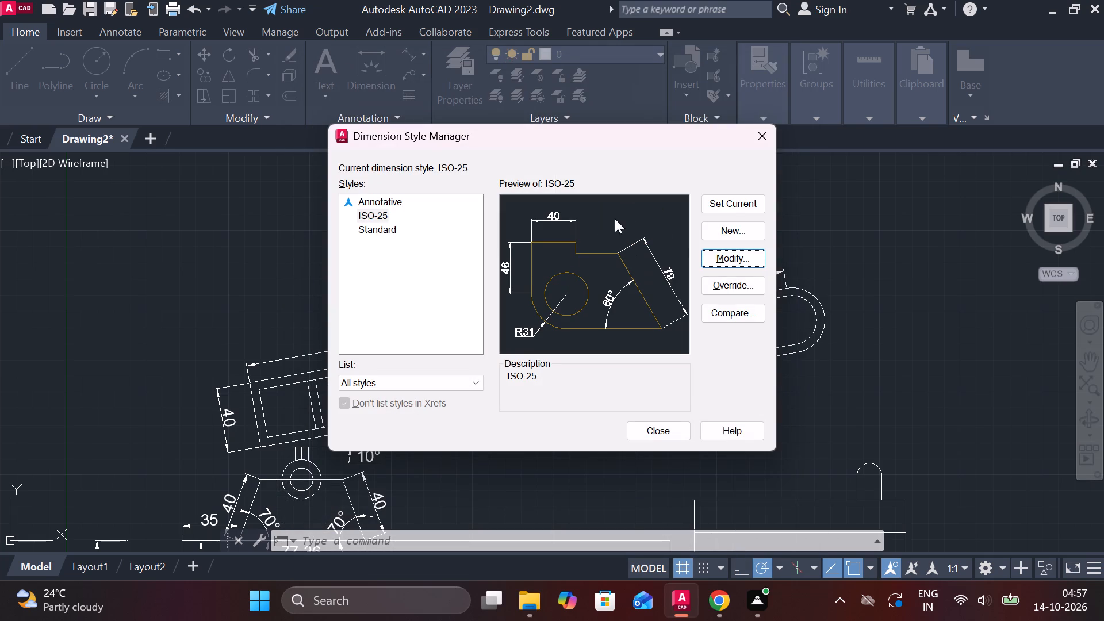
left_click(721, 203)
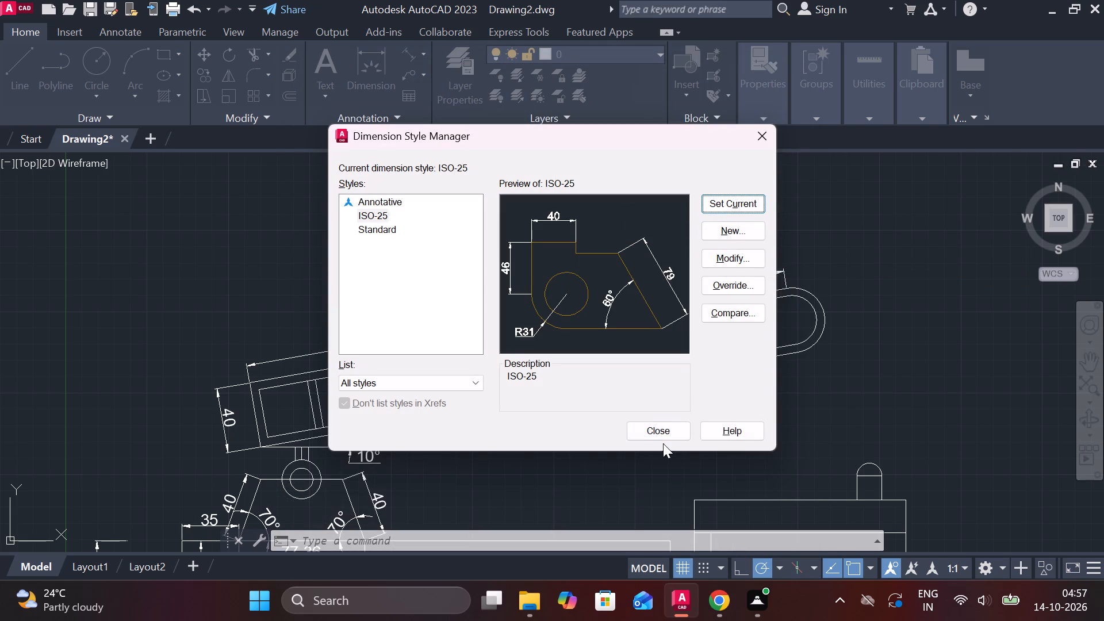
left_click(663, 434)
Add an aligned dimension between the ladder's outer and inner outlines at the square end.
middle_click_drag(580, 415, 632, 376)
scroll(557, 371, "up", 1)
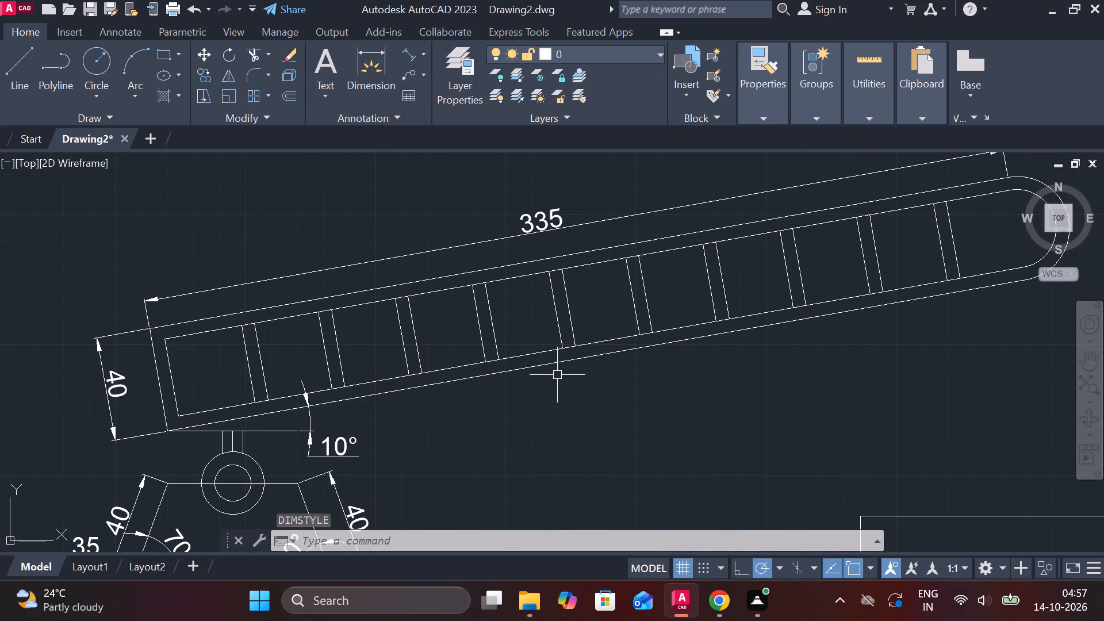
middle_click_drag(481, 389, 586, 409)
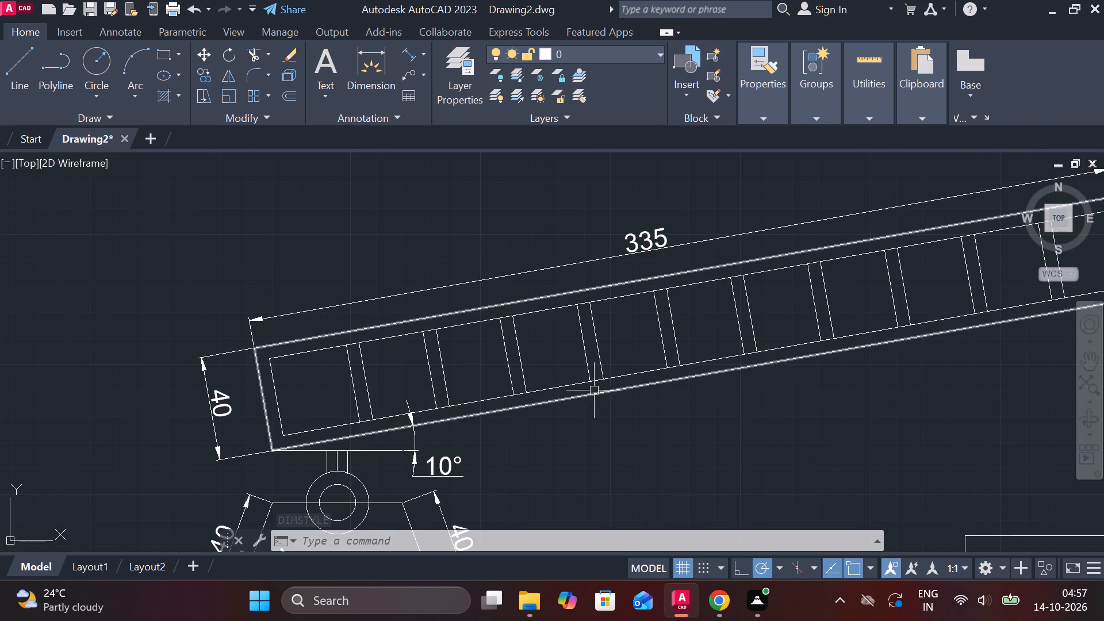
left_click(427, 59)
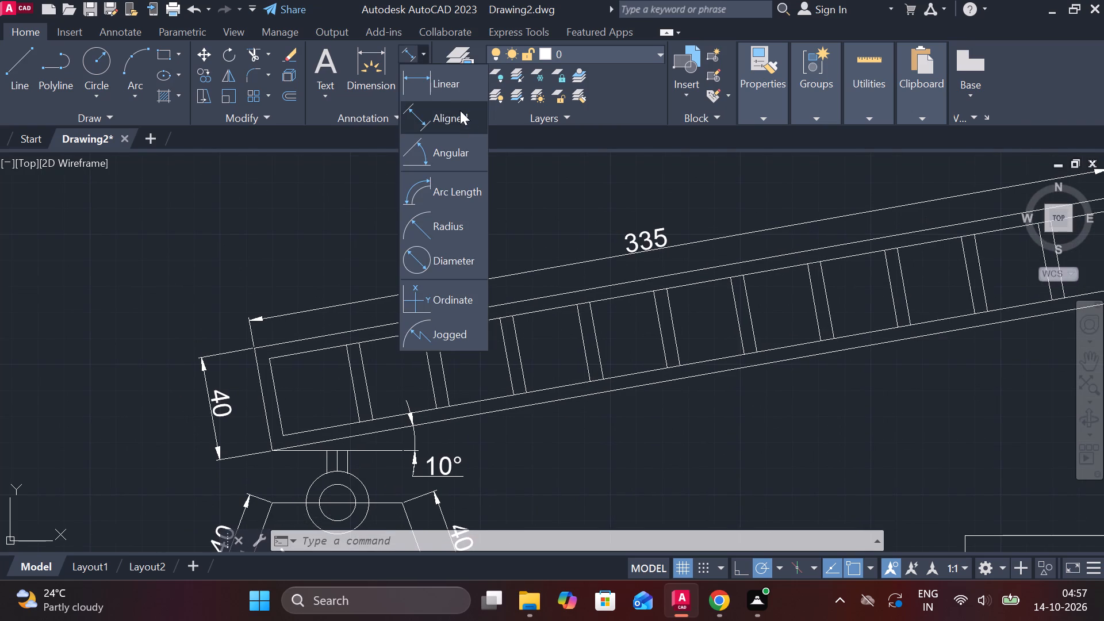
left_click(447, 117)
middle_click_drag(310, 380, 424, 355)
scroll(389, 371, "up", 2)
left_click(355, 382)
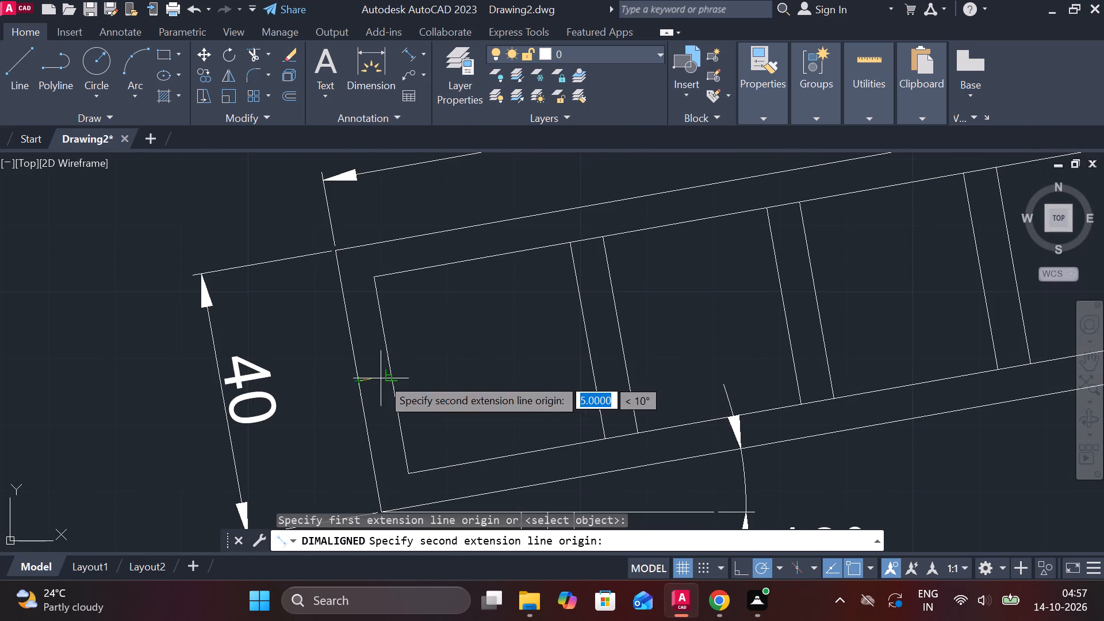
left_click(393, 377)
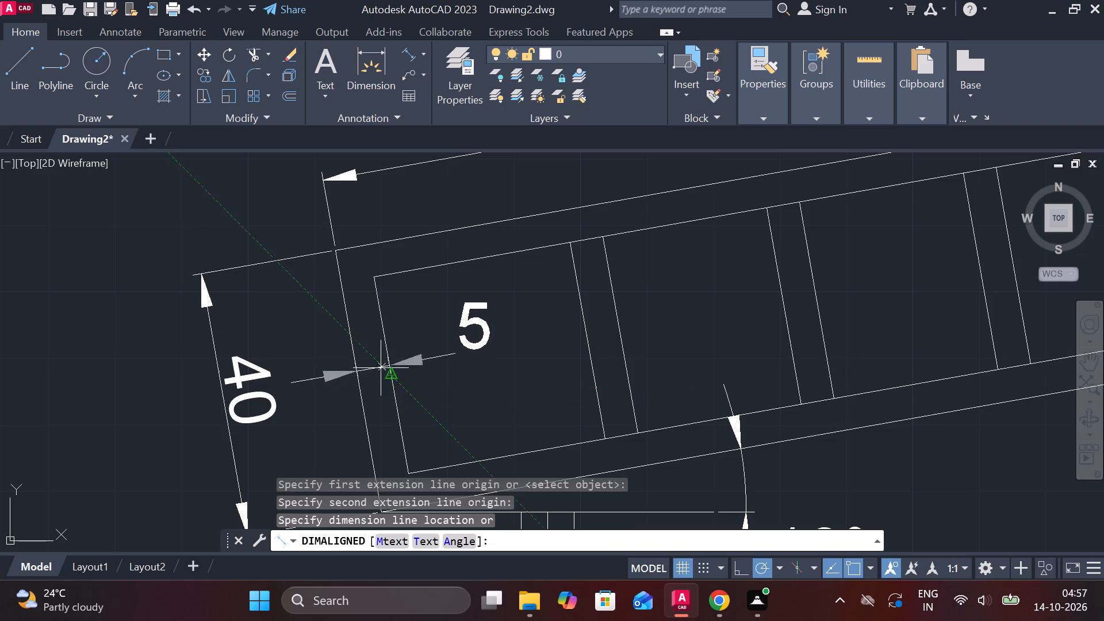
left_click(390, 371)
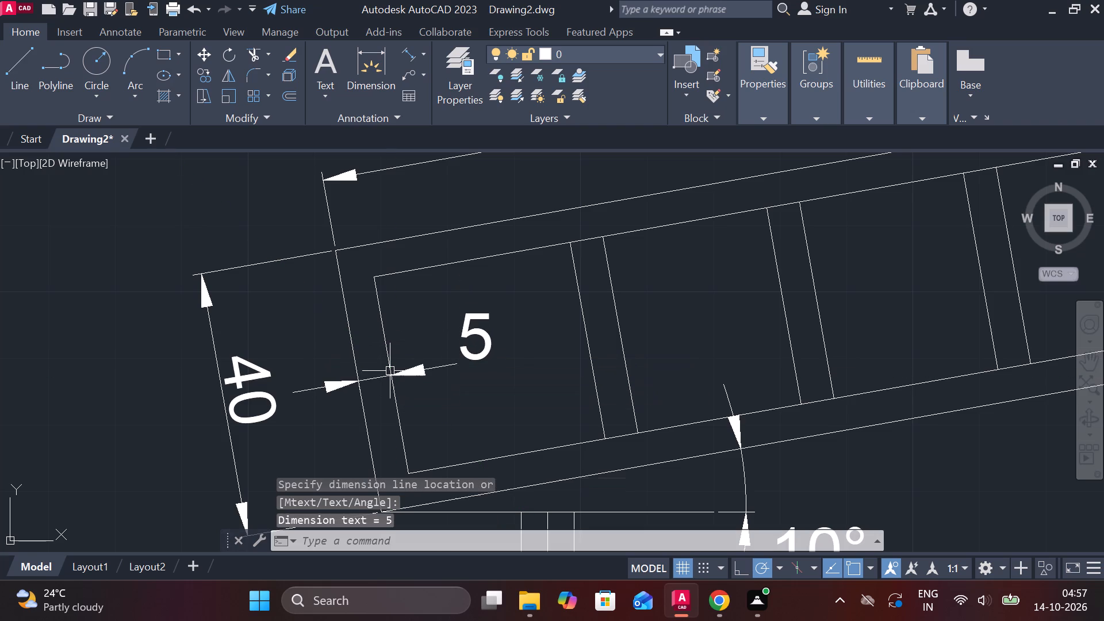
Add an aligned dimension for the clear gap between the first and second rungs from the ladder's square end.
middle_click_drag(553, 376, 477, 333)
key("space")
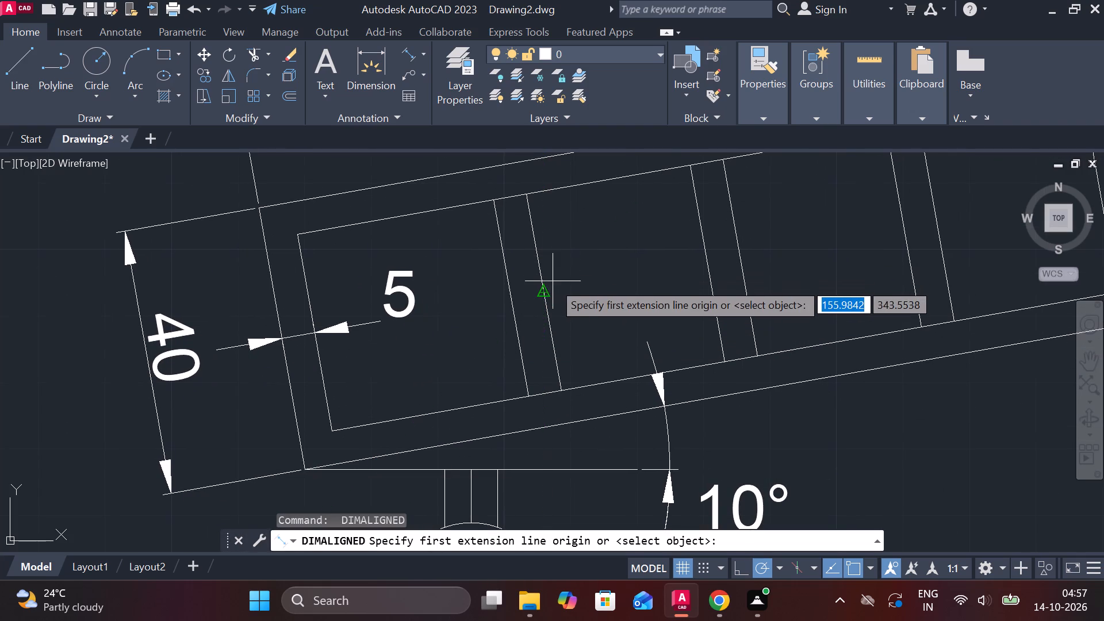
left_click(538, 290)
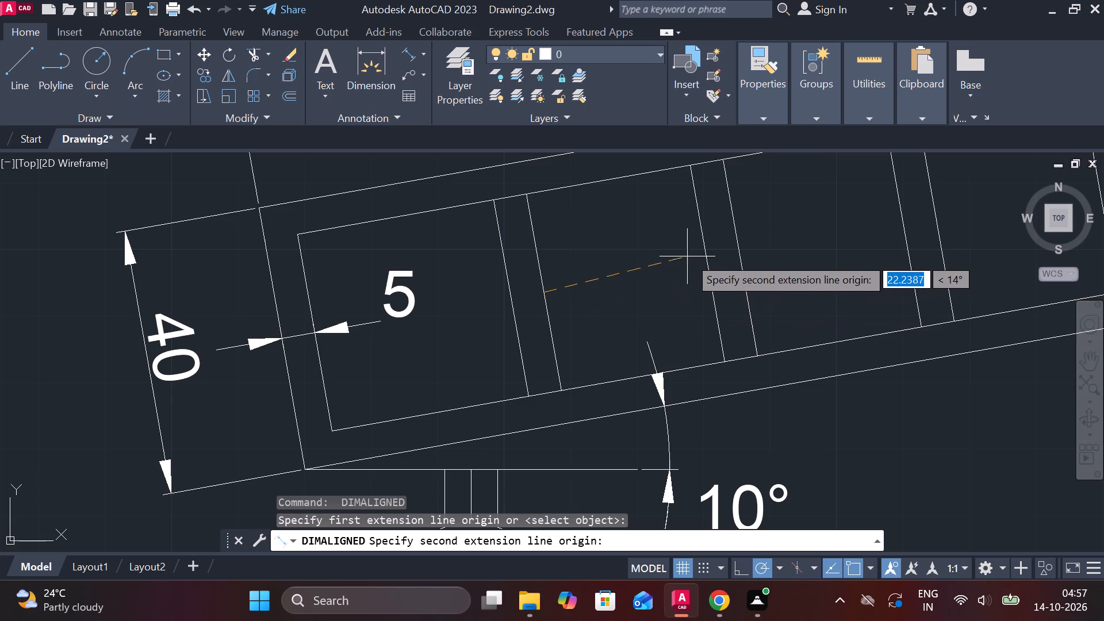
left_click(708, 266)
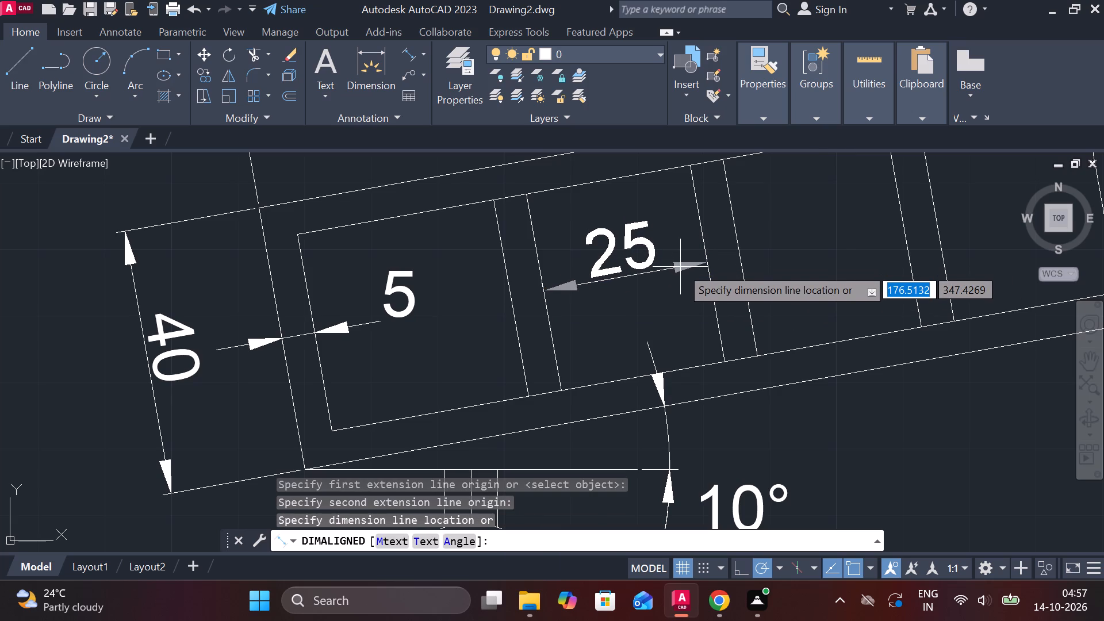
left_click(680, 265)
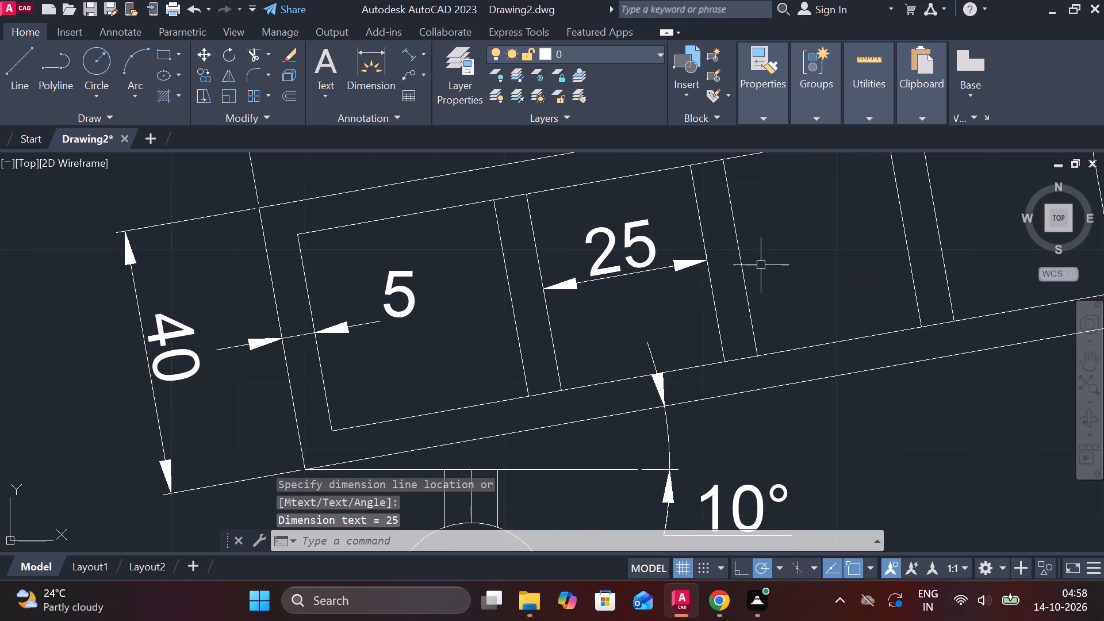
Add an aligned dimension for the thickness of the third rung from the ladder's square end.
scroll(761, 265, "down", 1)
middle_click_drag(773, 267, 621, 293)
key("space")
left_click(694, 262)
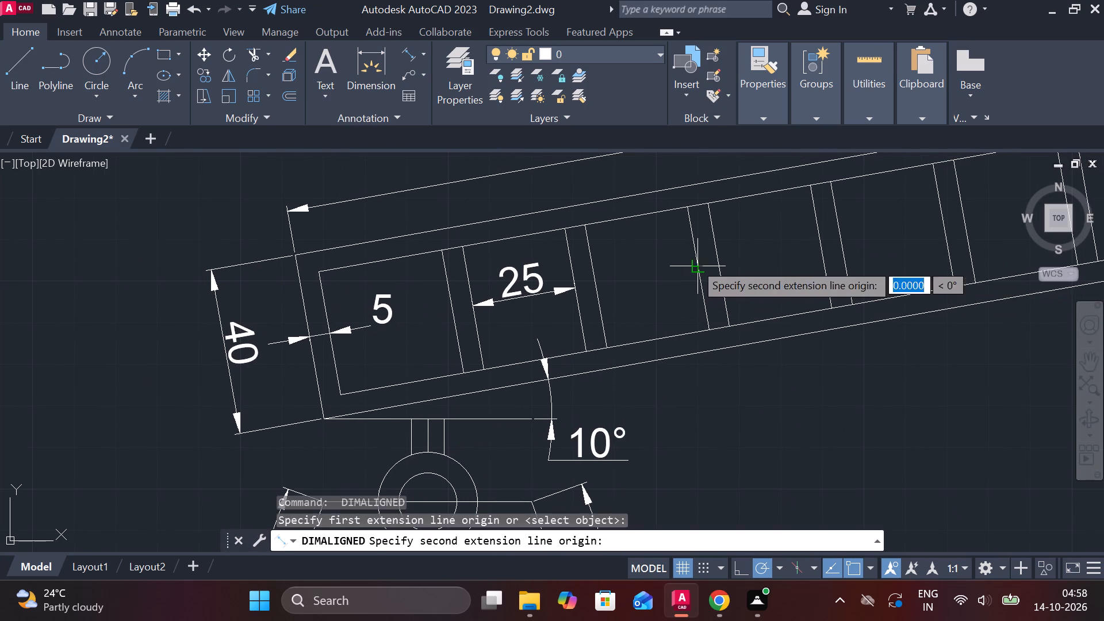
left_click(716, 259)
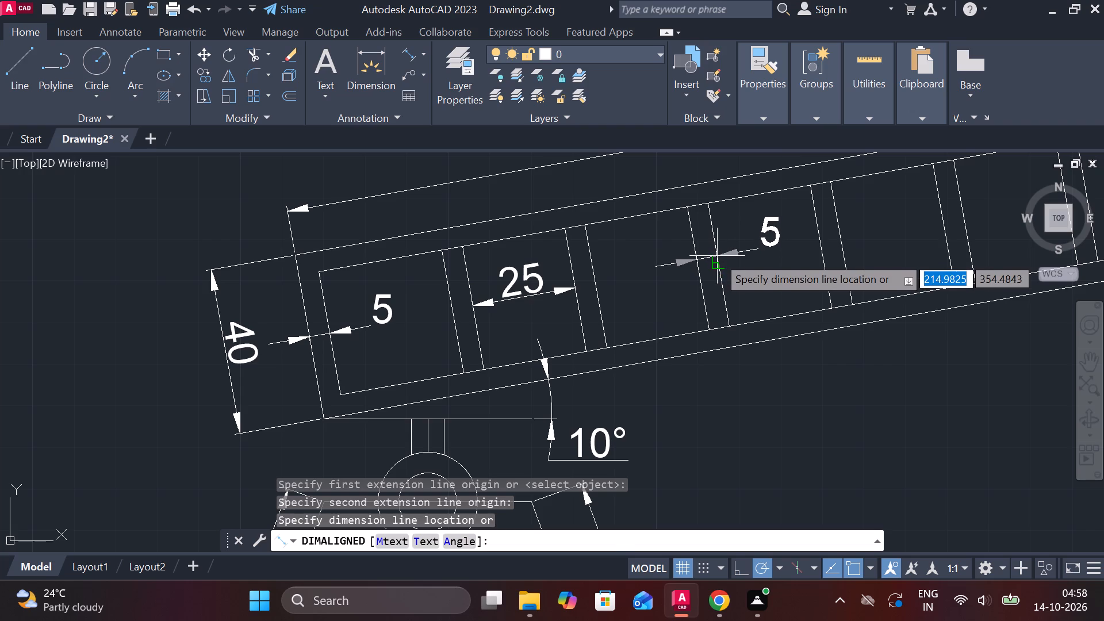
left_click(717, 256)
Add an aligned dimension for the clear gap between the fourth and fifth rungs from the ladder's square end.
middle_click_drag(814, 251, 664, 278)
key("space")
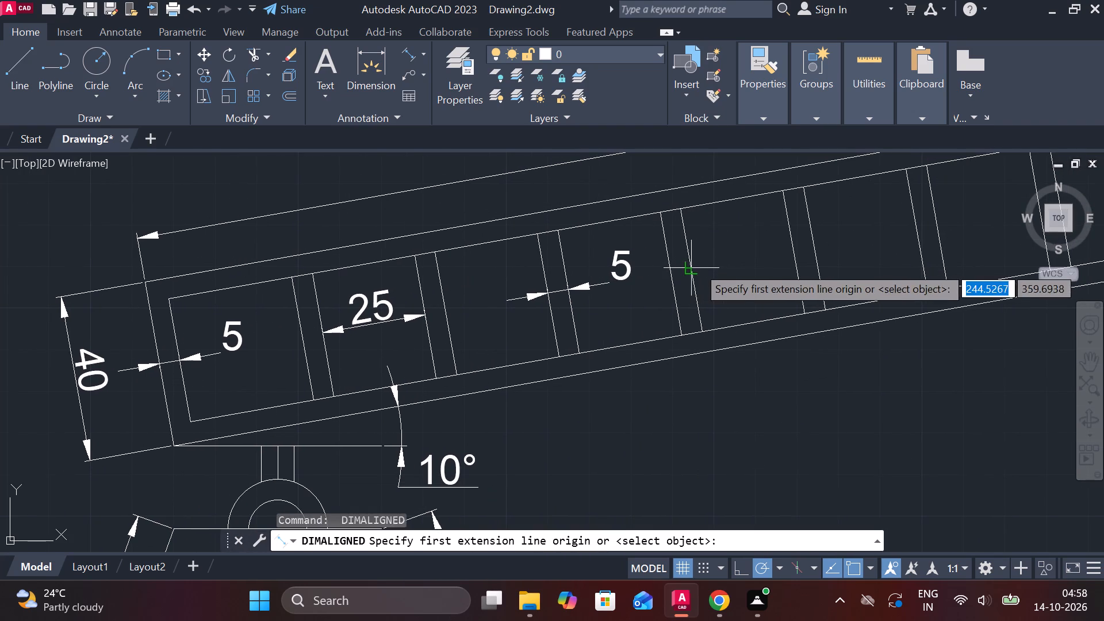
left_click(697, 266)
left_click(790, 250)
left_click(785, 248)
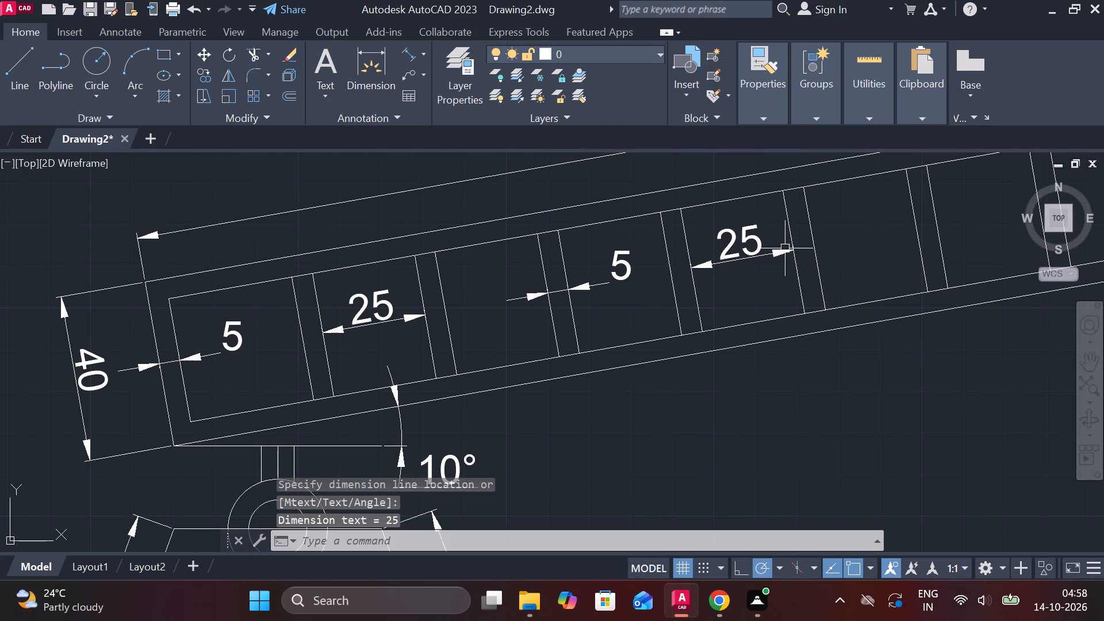
Add an aligned dimension for the thickness of the sixth rung from the ladder's square end.
middle_click_drag(829, 245, 687, 293)
key("space")
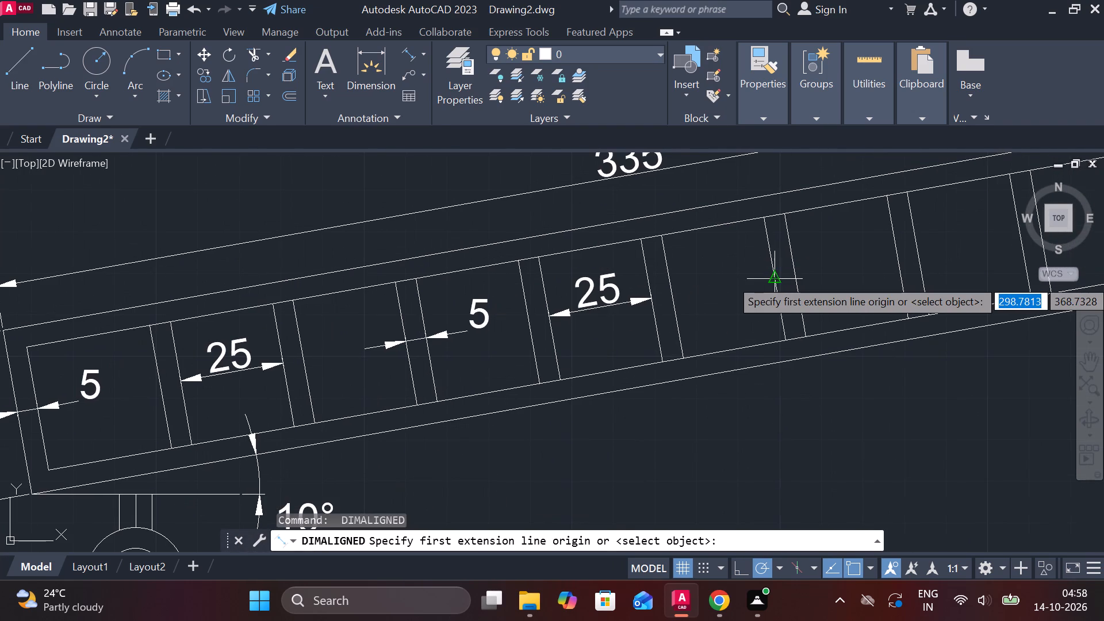
left_click(770, 278)
left_click(796, 273)
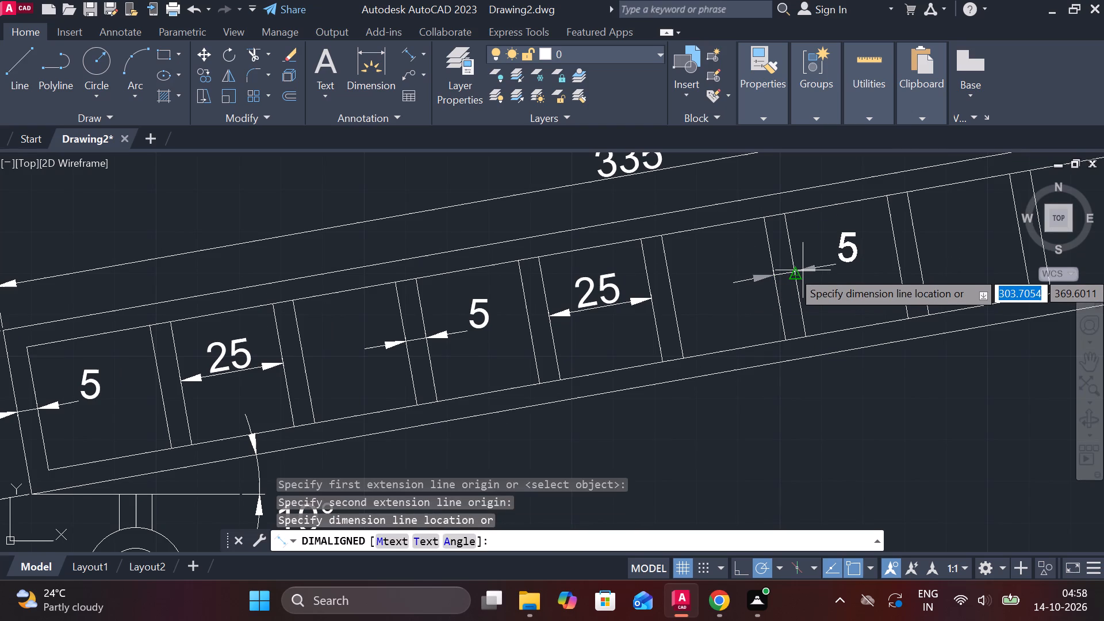
left_click(803, 270)
Add an aligned dimension for the clear gap between the seventh and eighth rungs from the ladder's square end.
middle_click_drag(845, 278, 844, 278)
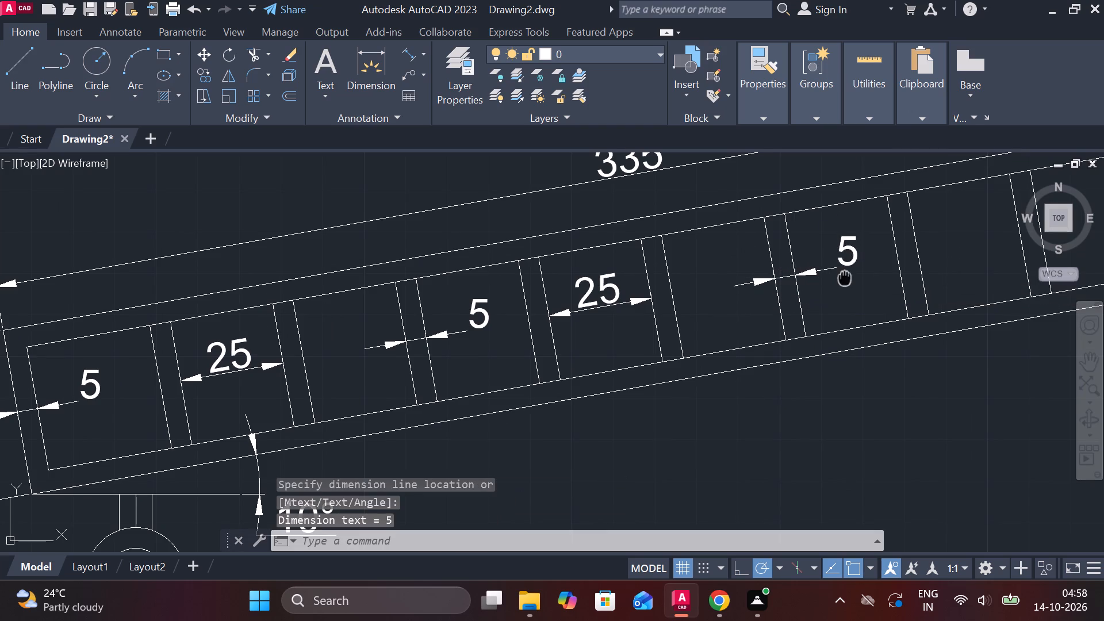
middle_click_drag(844, 278, 695, 319)
key("space")
left_click(765, 289)
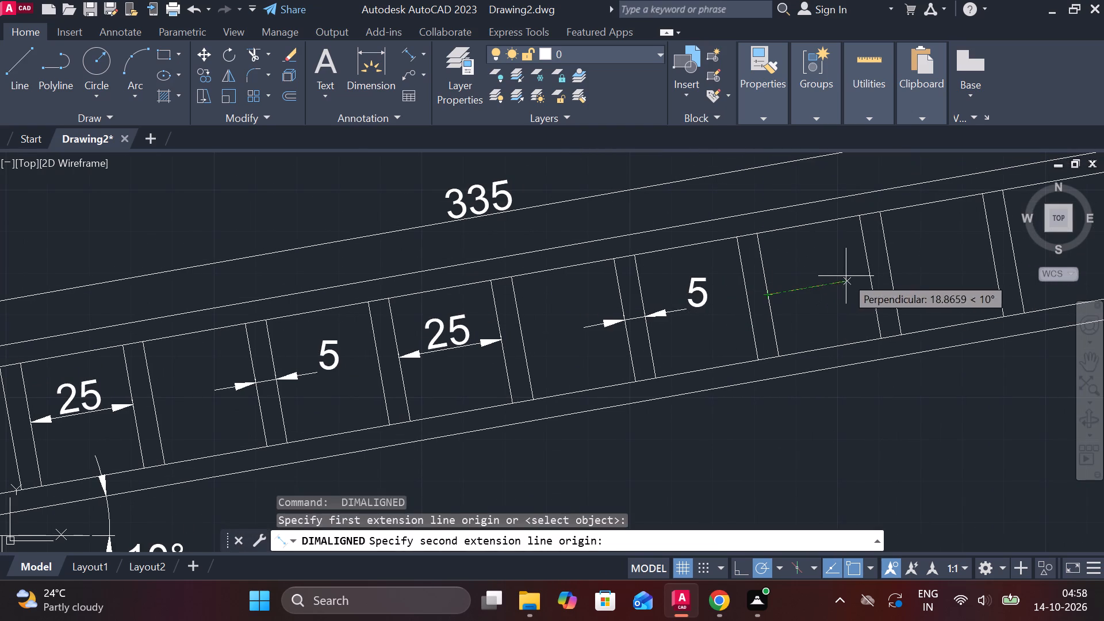
left_click(869, 276)
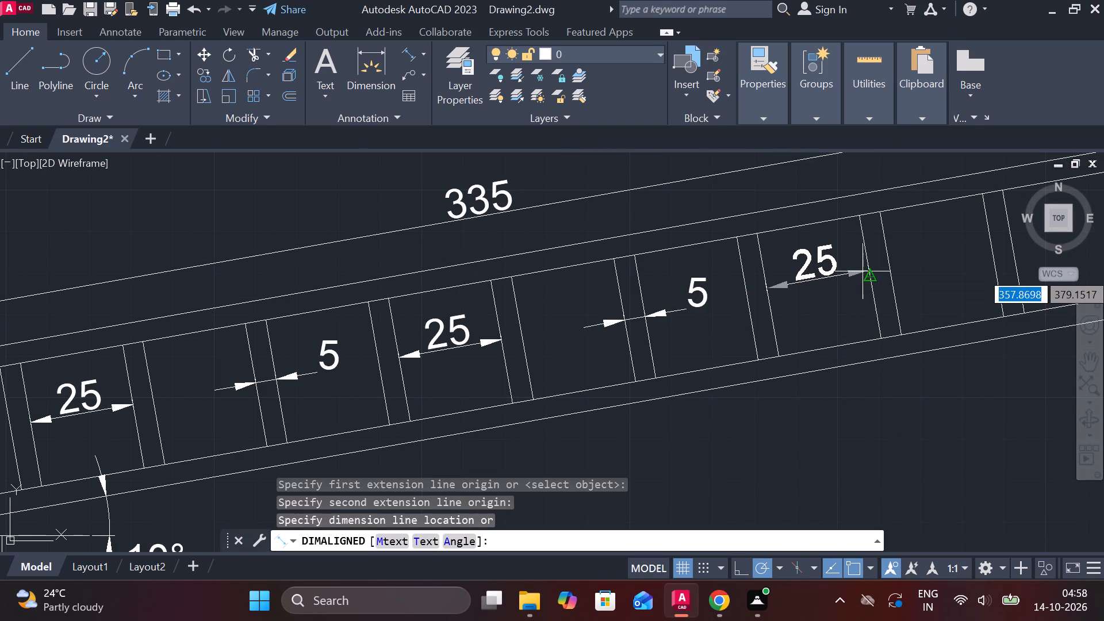
left_click(864, 273)
Add an aligned dimension for the thickness of the ninth rung from the ladder's square end.
scroll(905, 271, "down", 1)
scroll(908, 338, "down", 1)
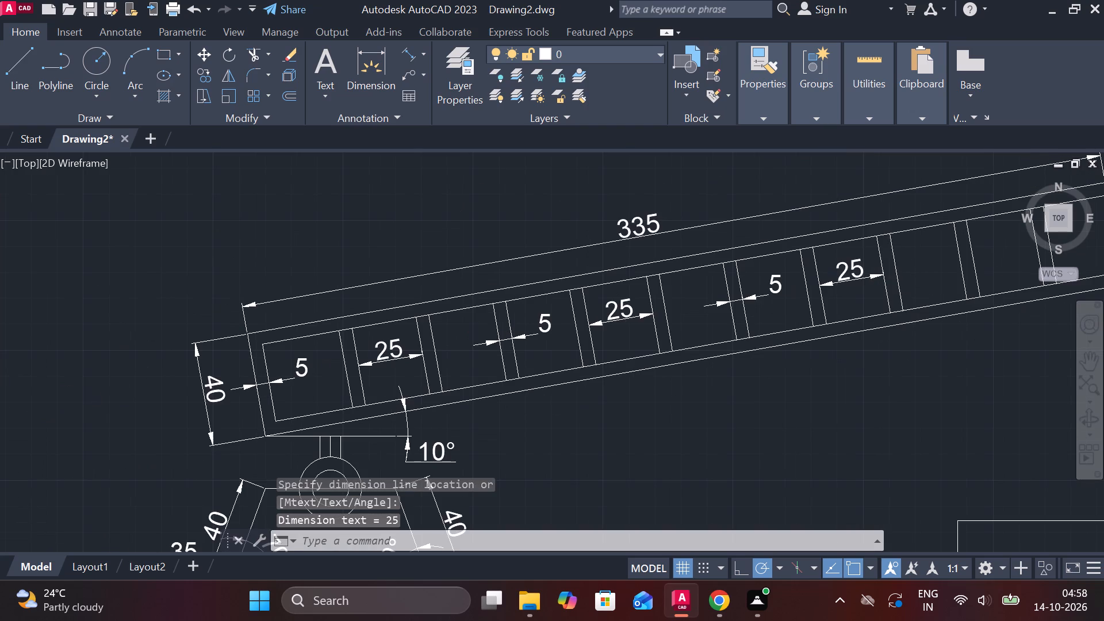
middle_click_drag(908, 338, 703, 374)
scroll(729, 335, "up", 1)
key("space")
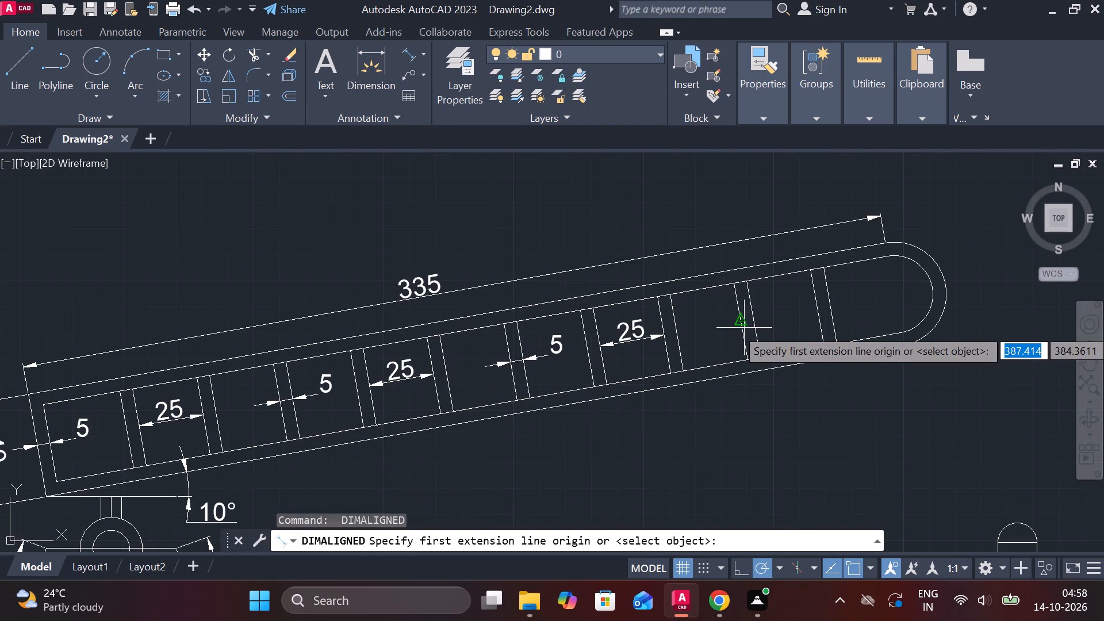
left_click(744, 321)
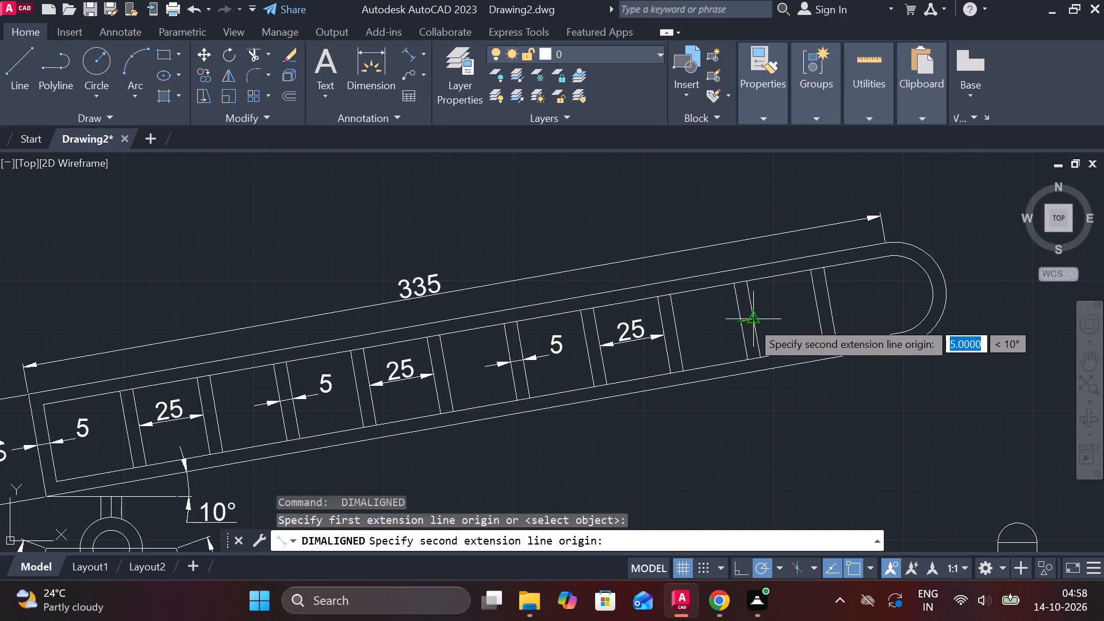
left_click(751, 321)
left_click(765, 314)
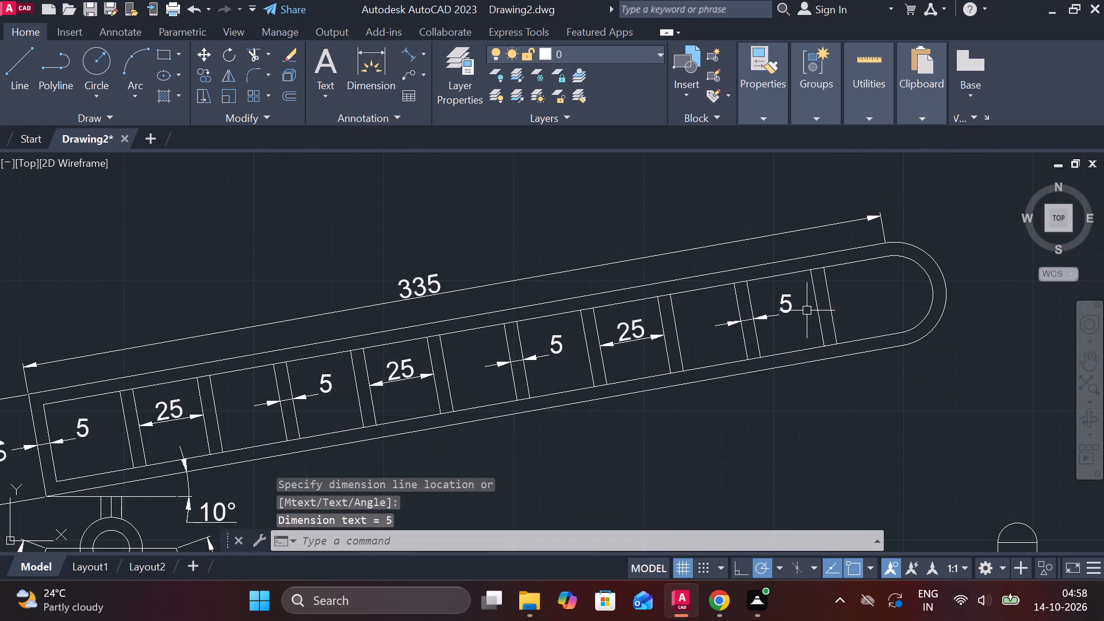
Add an aligned dimension from the last rung's outer edge to the inner arc at the ladder's rounded end.
key("space")
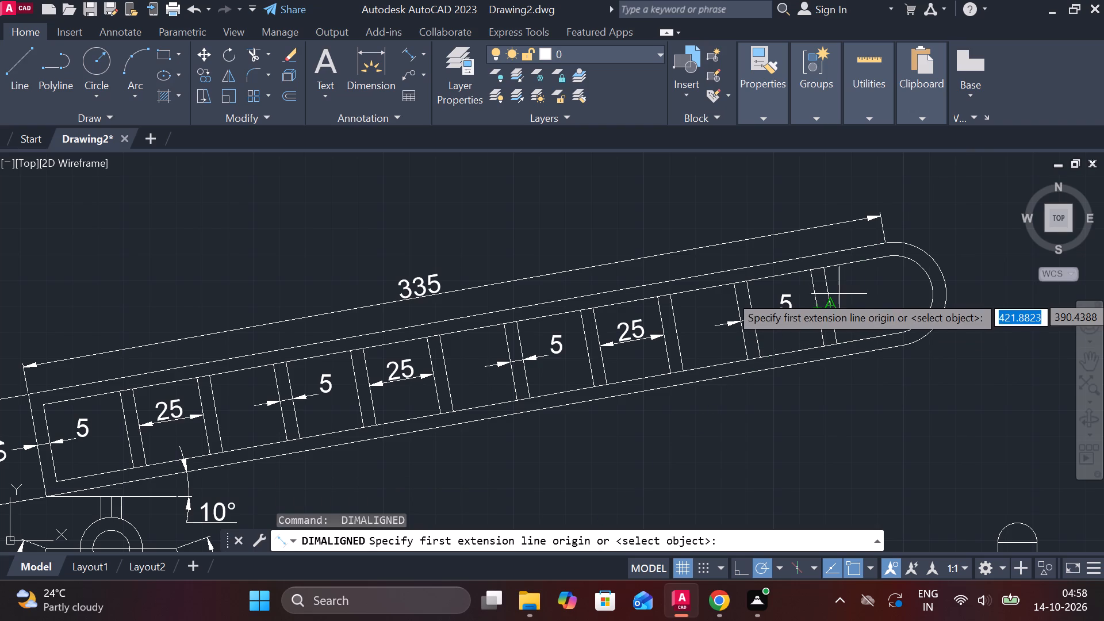
left_click(830, 302)
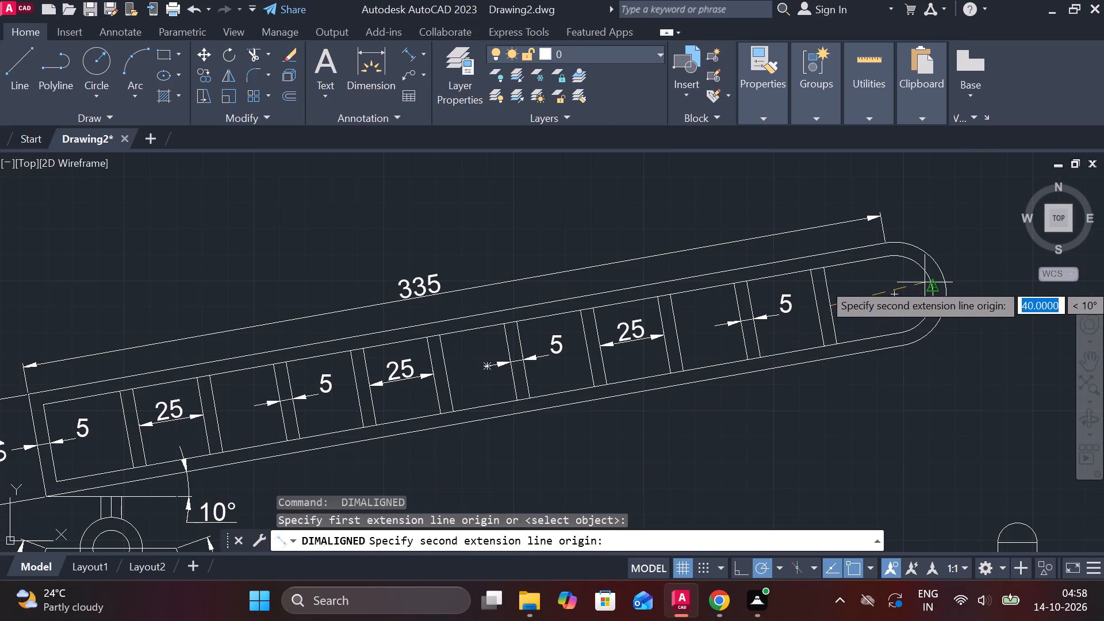
left_click(928, 287)
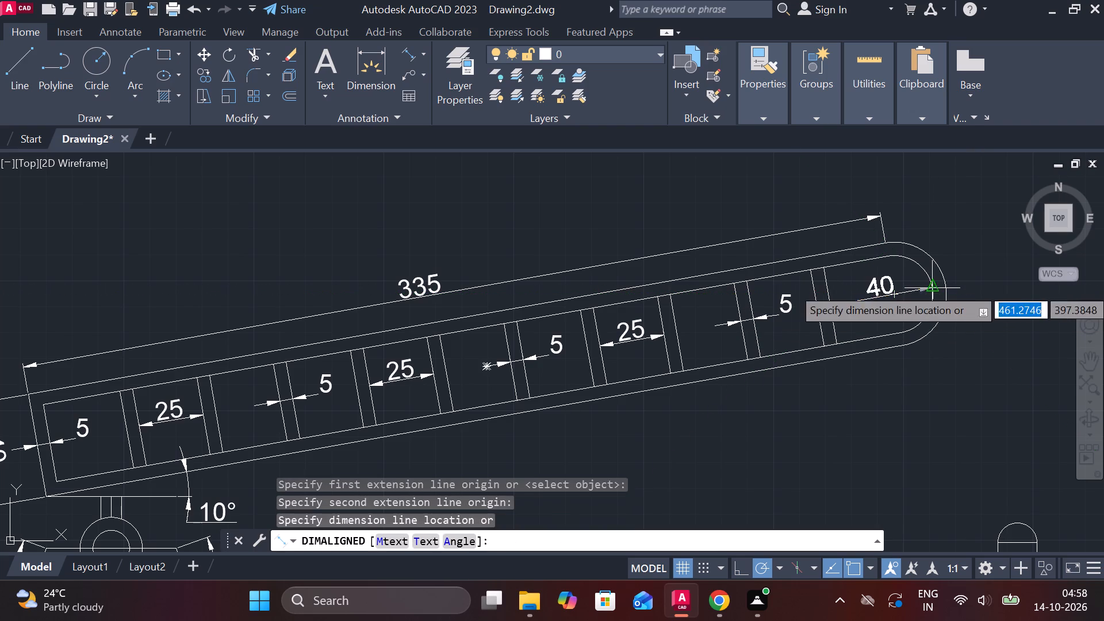
left_click(904, 295)
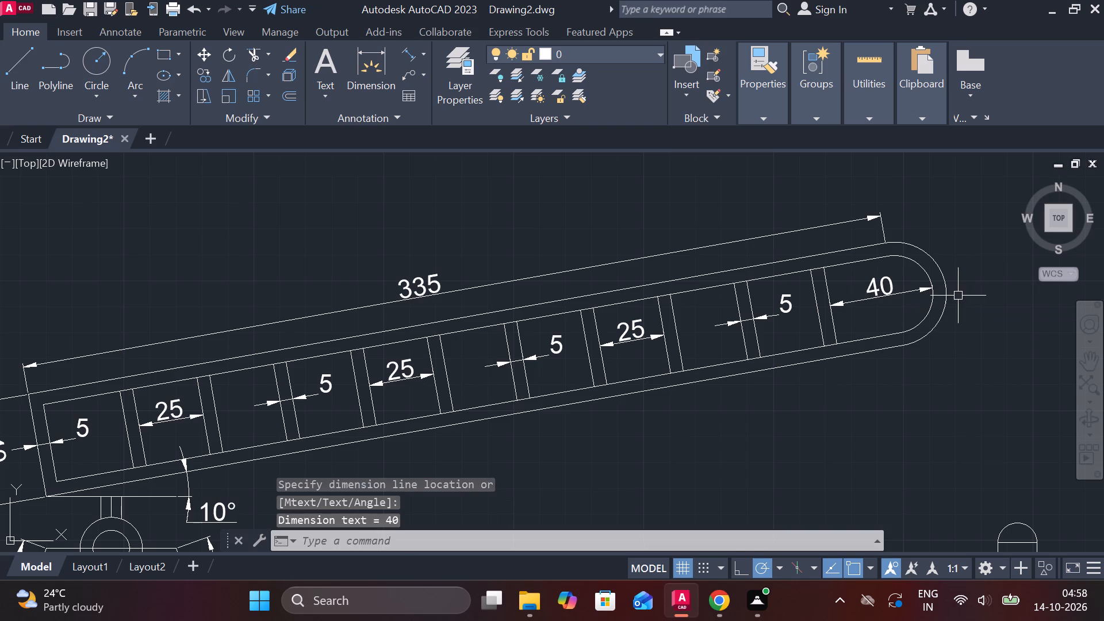
key("Escape")
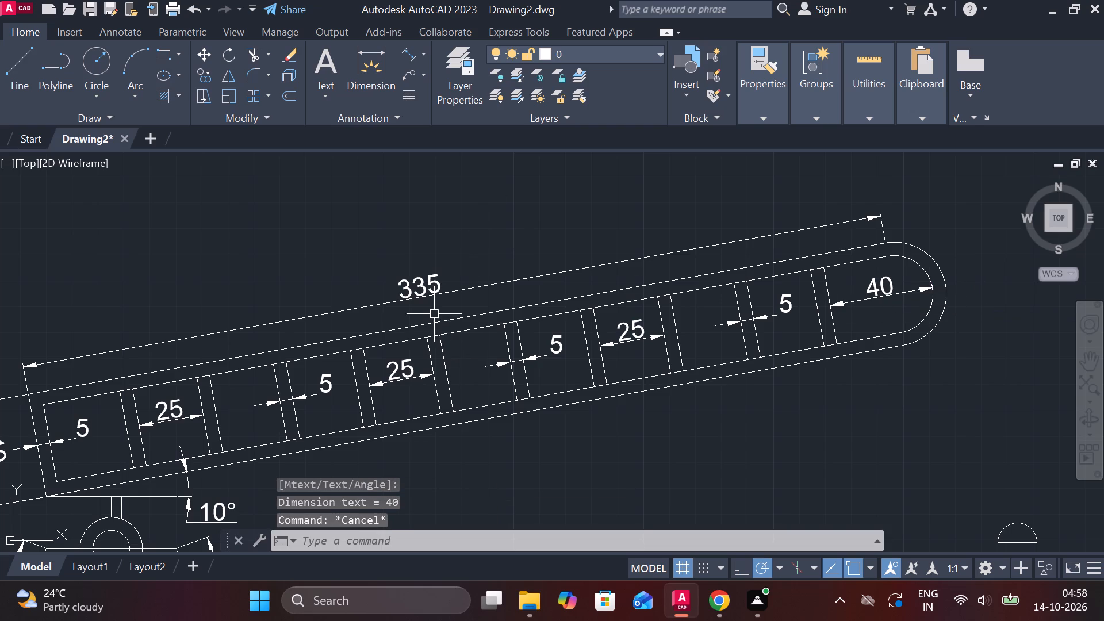
Add a radius dimension to the outer arc at the ladder's rounded end, with its text outside the ladder.
left_click(422, 52)
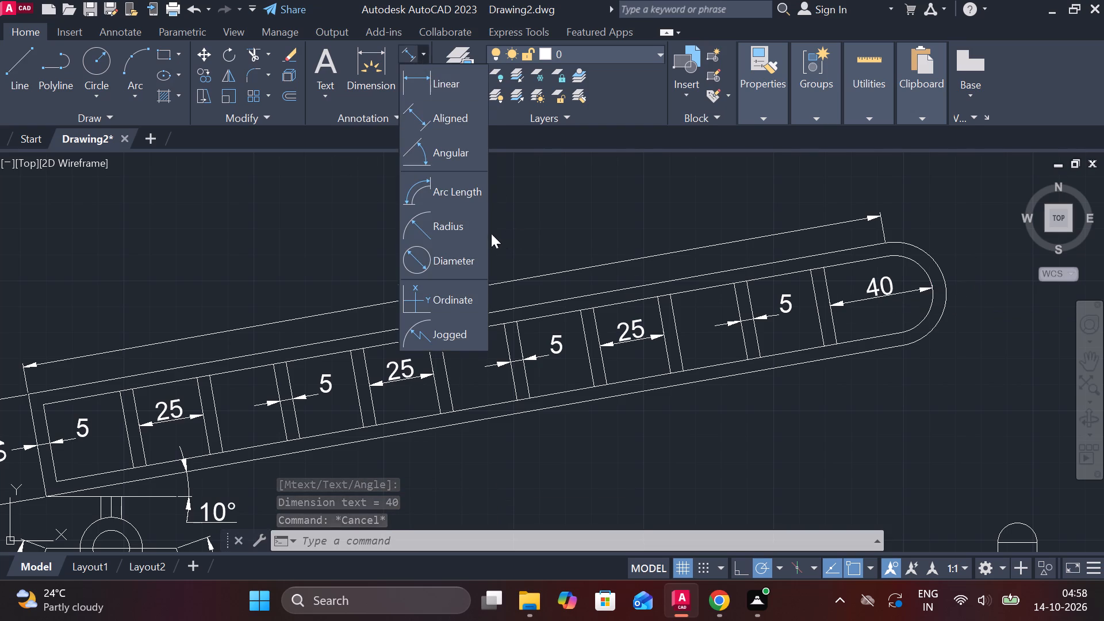
left_click(441, 227)
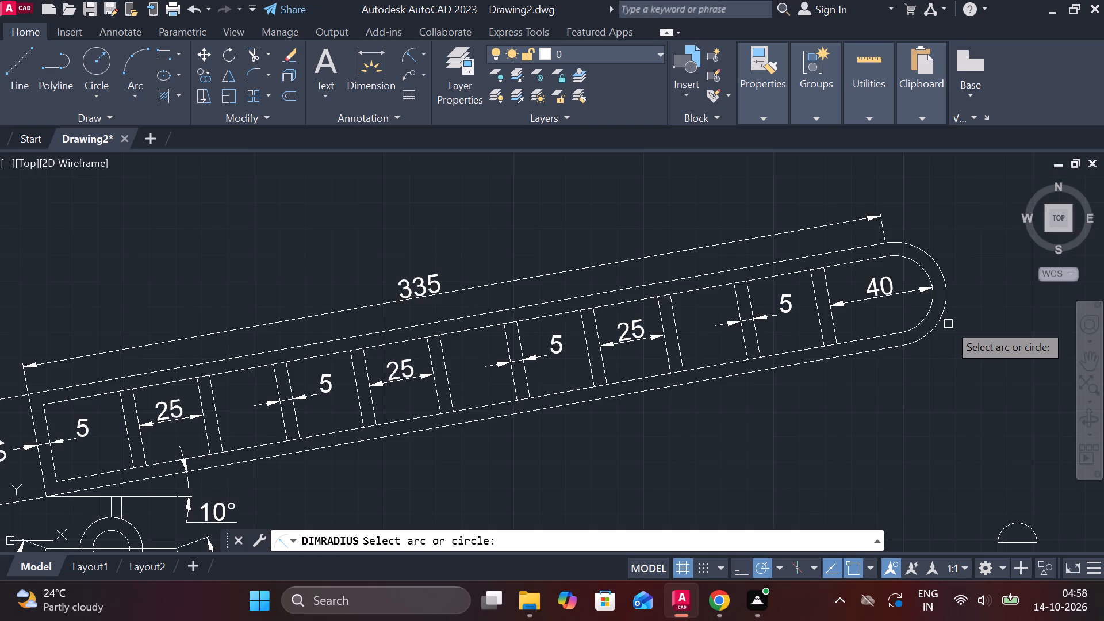
left_click(943, 319)
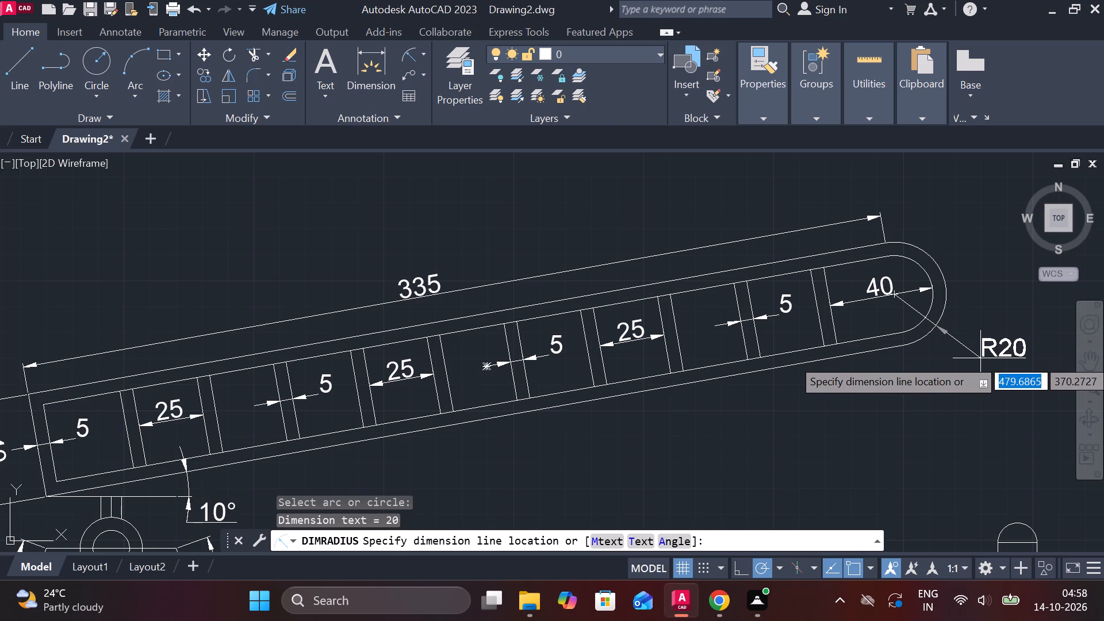
left_click(980, 358)
Add a horizontal linear dimension for the rear body's full length, placed inside the body below the roof mount.
scroll(905, 356, "down", 1)
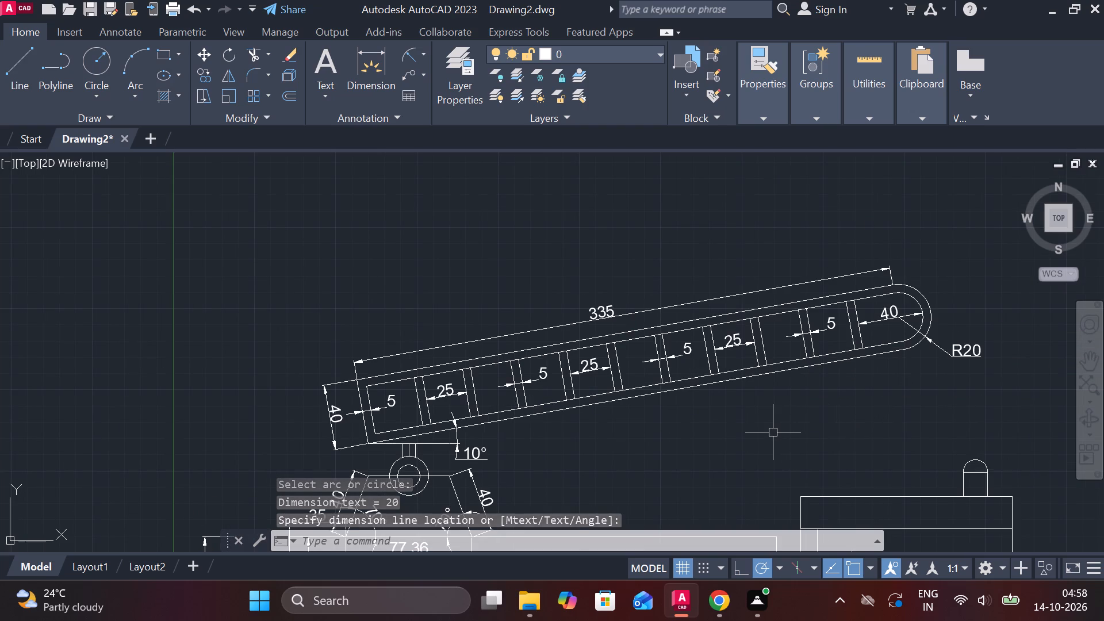
middle_click_drag(773, 432, 743, 309)
scroll(753, 325, "down", 1)
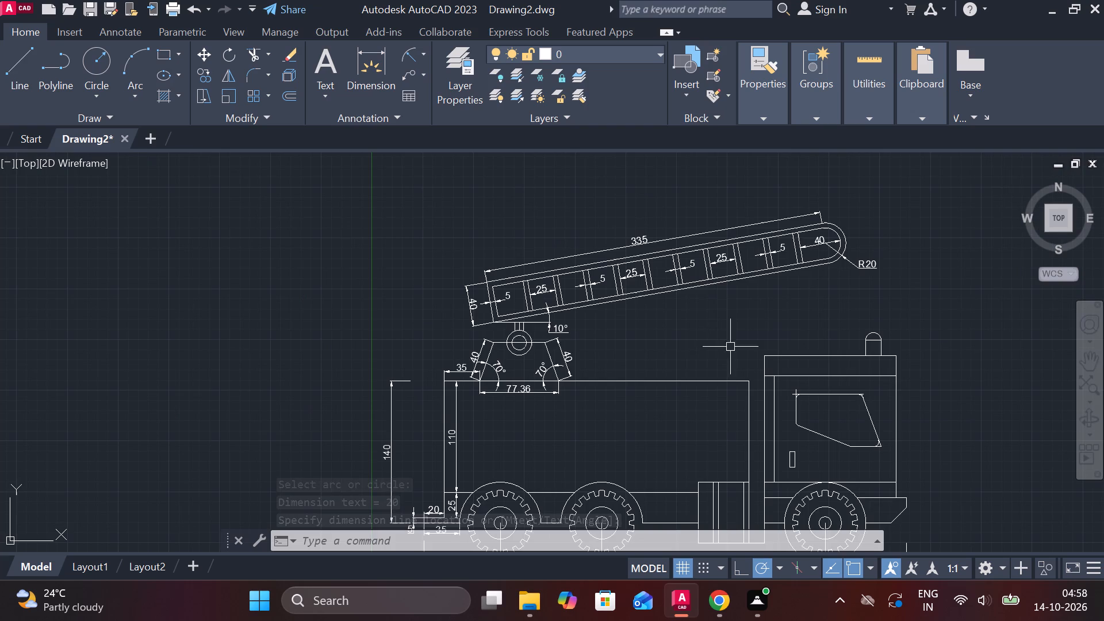
middle_click_drag(685, 348, 657, 260)
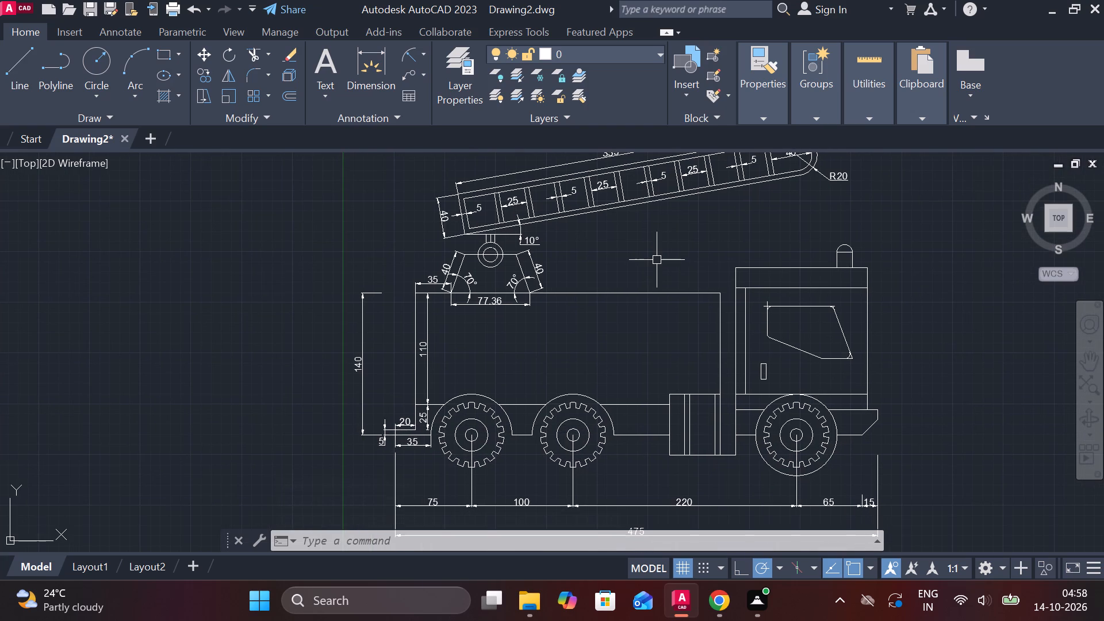
left_click(431, 56)
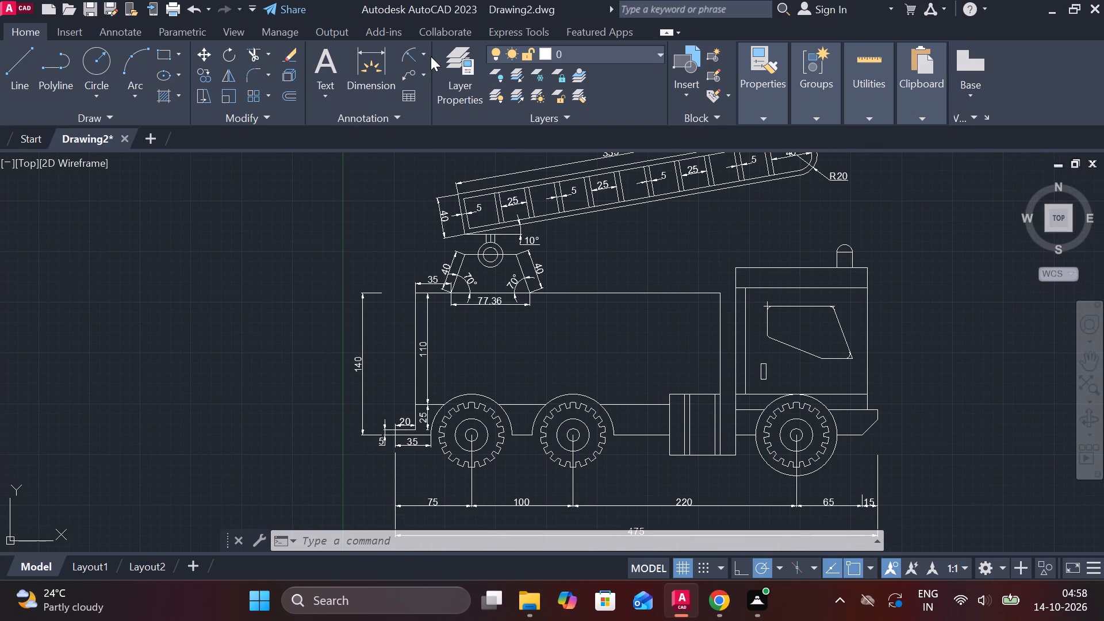
left_click(426, 54)
left_click(429, 91)
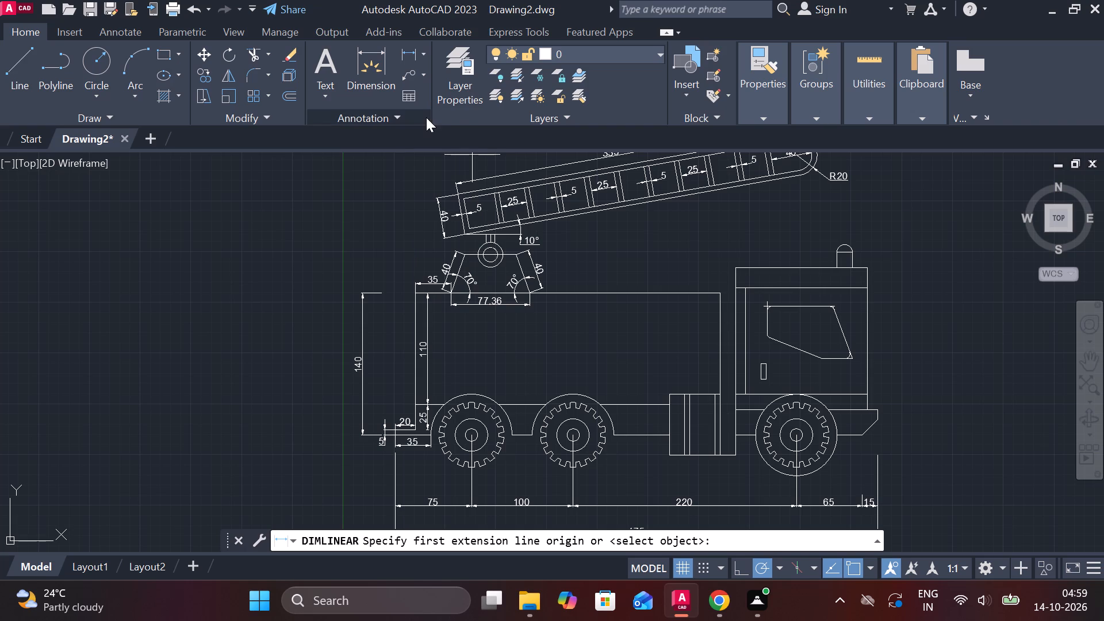
double_click(409, 48)
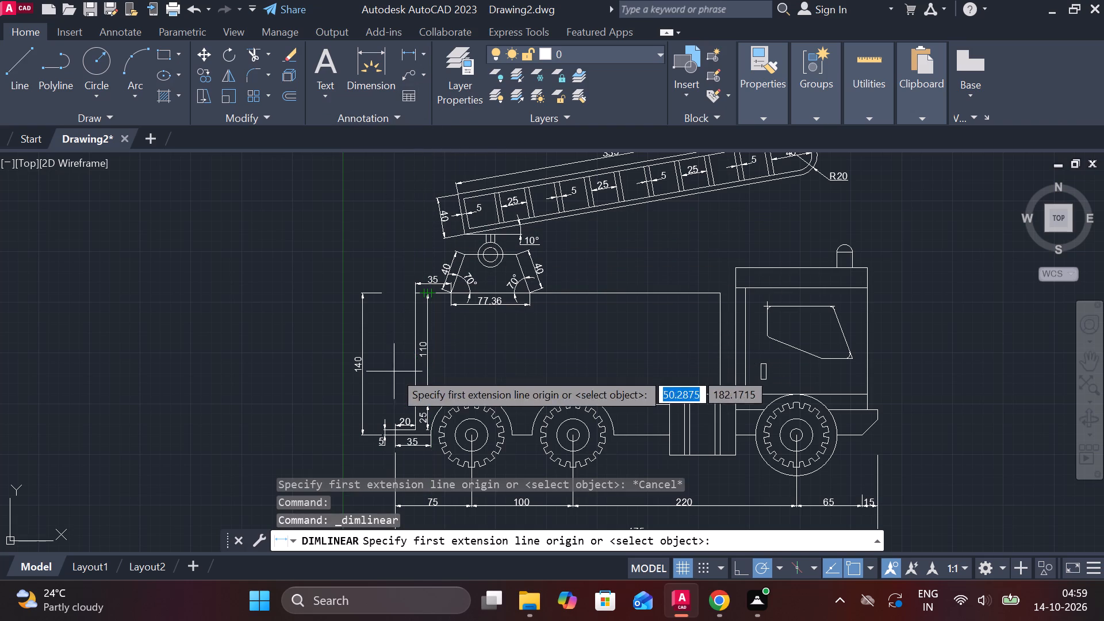
scroll(419, 339, "up", 2)
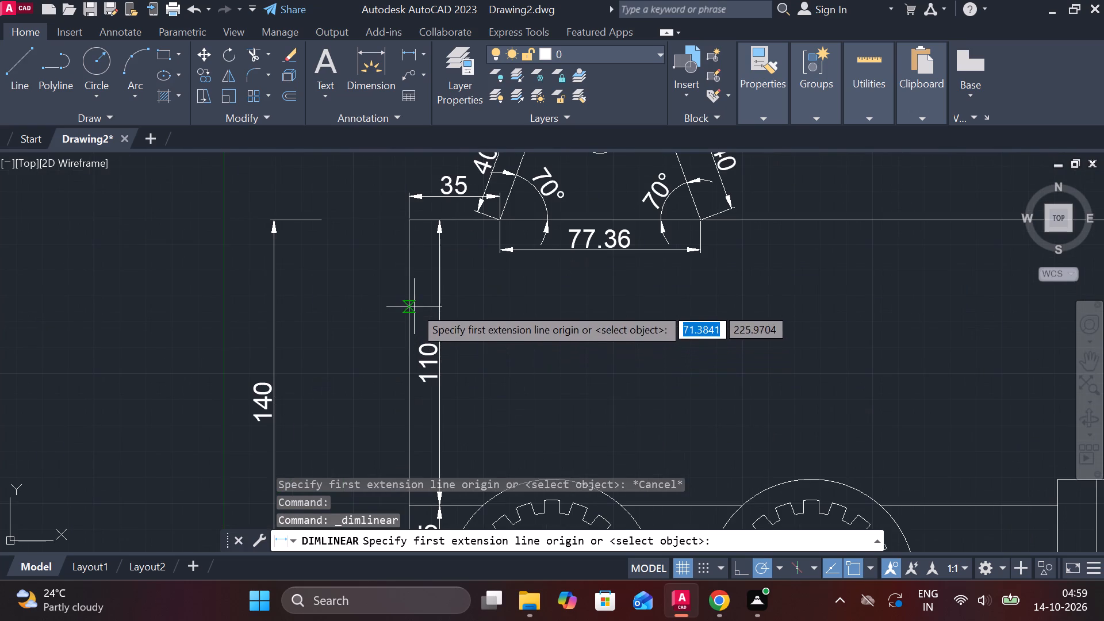
left_click(414, 306)
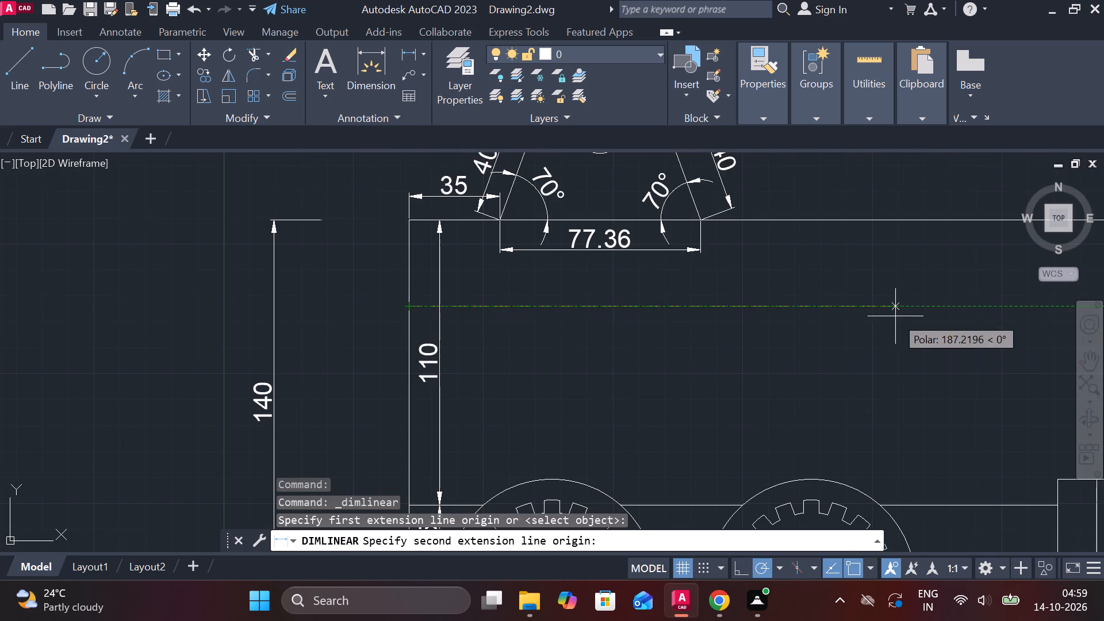
scroll(895, 315, "down", 2)
middle_click_drag(883, 310, 739, 313)
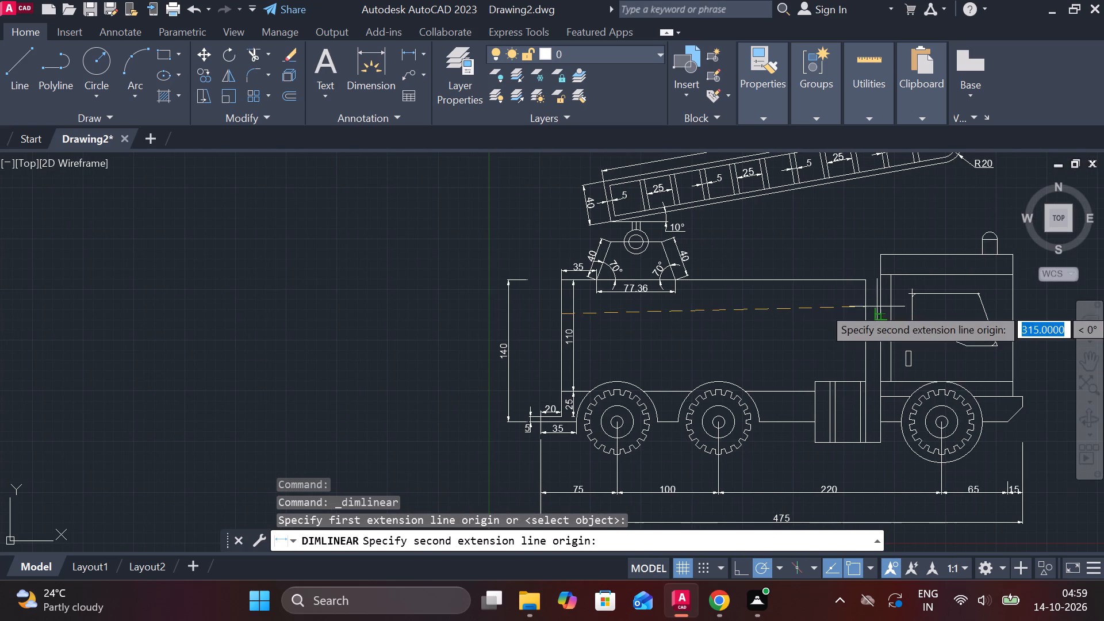
left_click(867, 310)
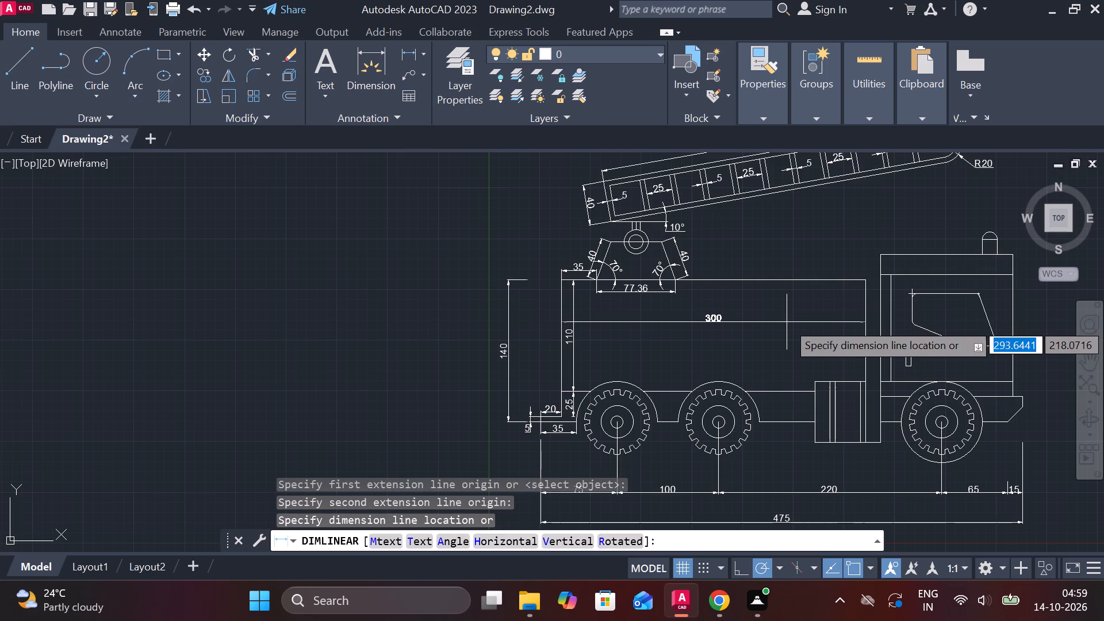
left_click(787, 322)
Add a linear dimension from the roof mount base's front corner to the rear body's front edge, in line with the mount's base width dimension.
scroll(742, 289, "up", 2)
key("space")
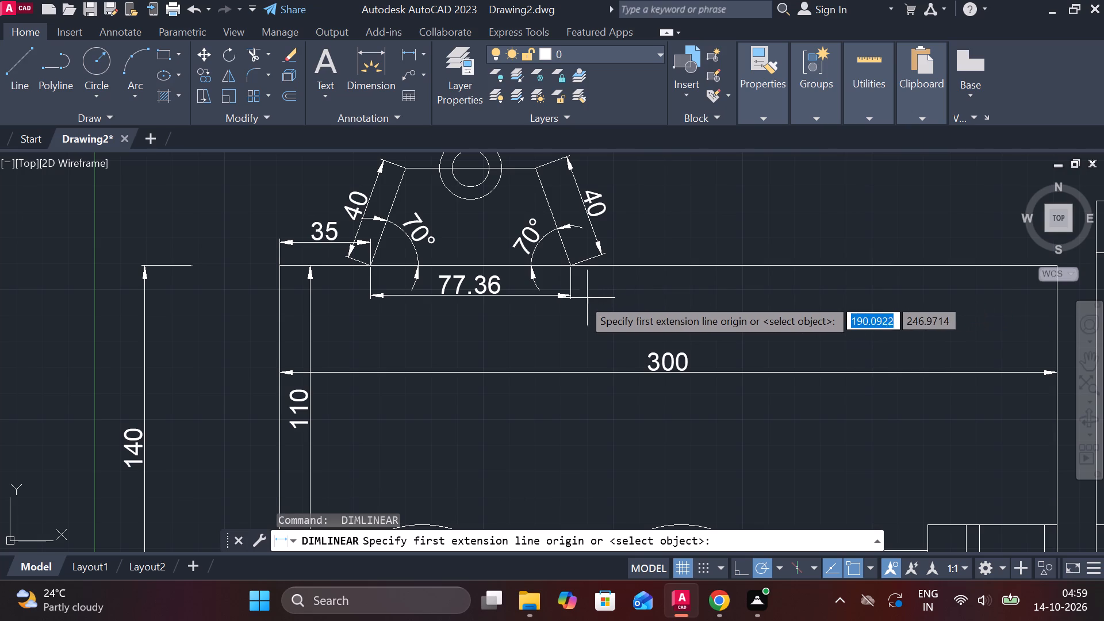
scroll(580, 298, "up", 2)
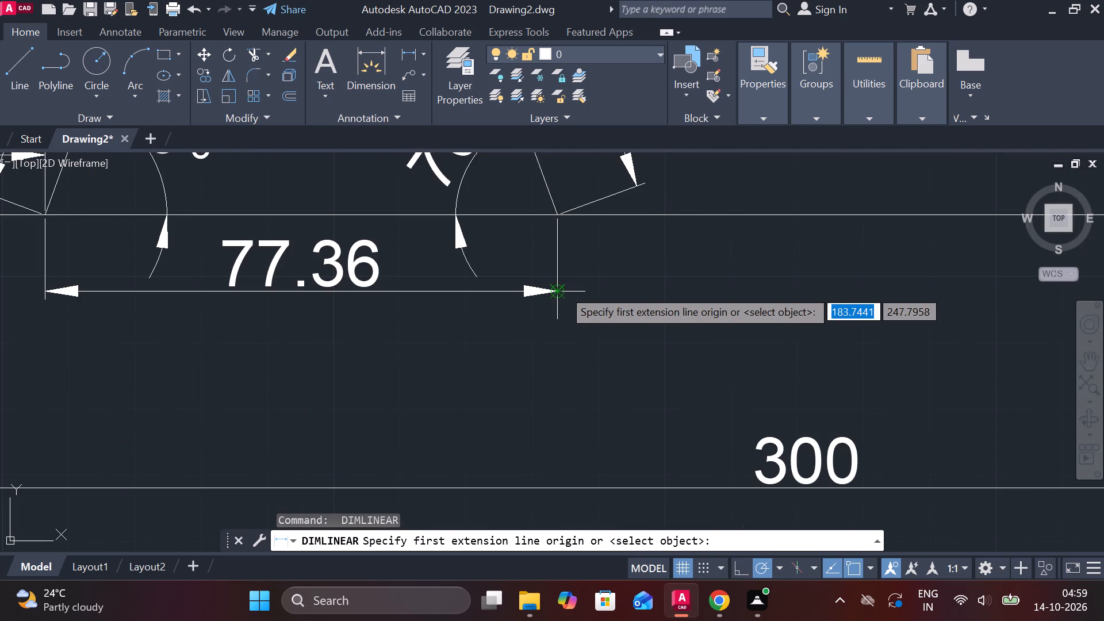
left_click(562, 289)
scroll(664, 278, "down", 2)
middle_click_drag(712, 281, 443, 309)
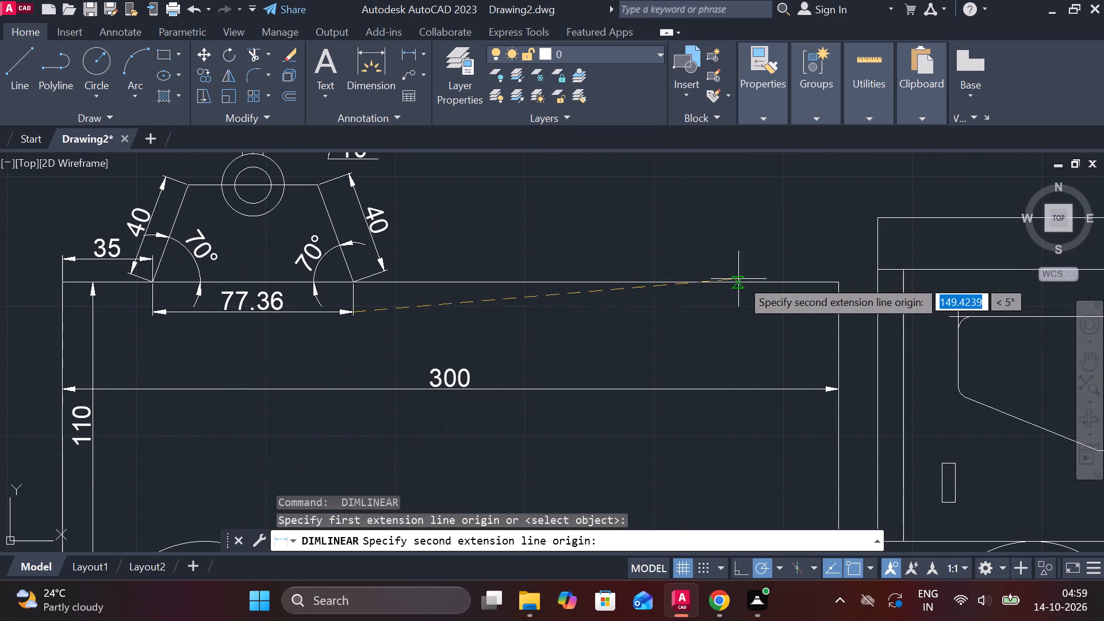
left_click(835, 310)
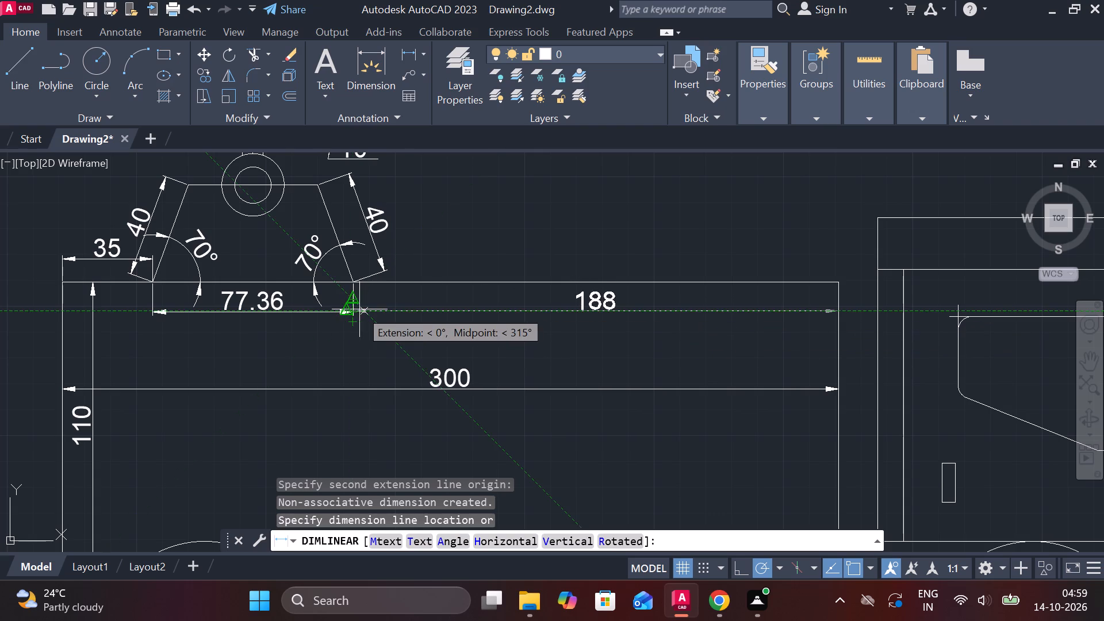
scroll(345, 312, "up", 1)
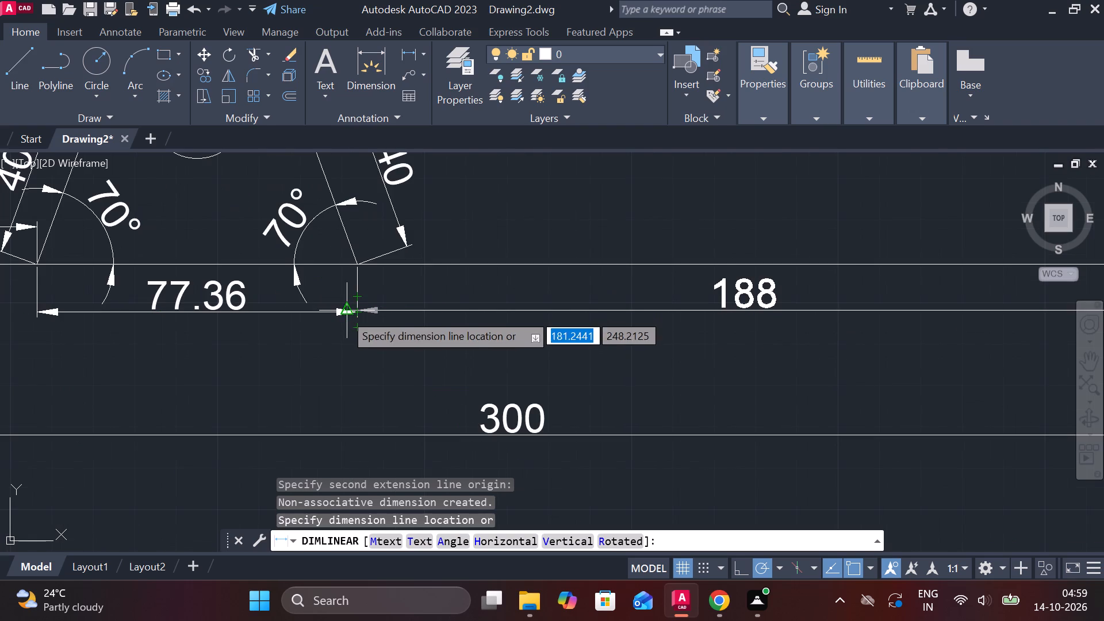
left_click(356, 313)
scroll(777, 298, "down", 1)
key("Escape")
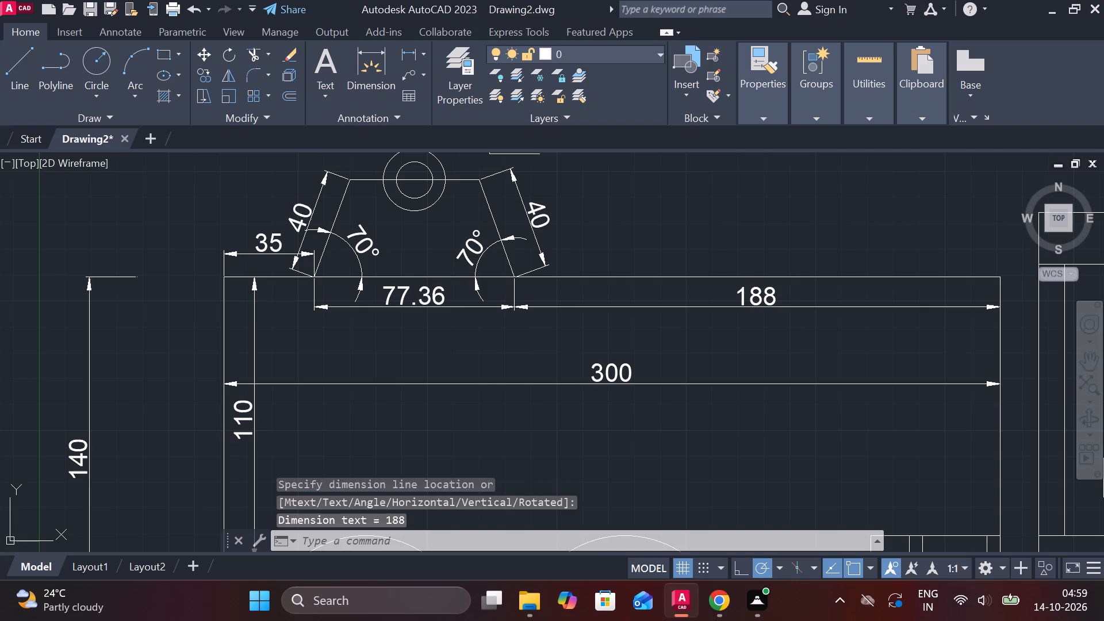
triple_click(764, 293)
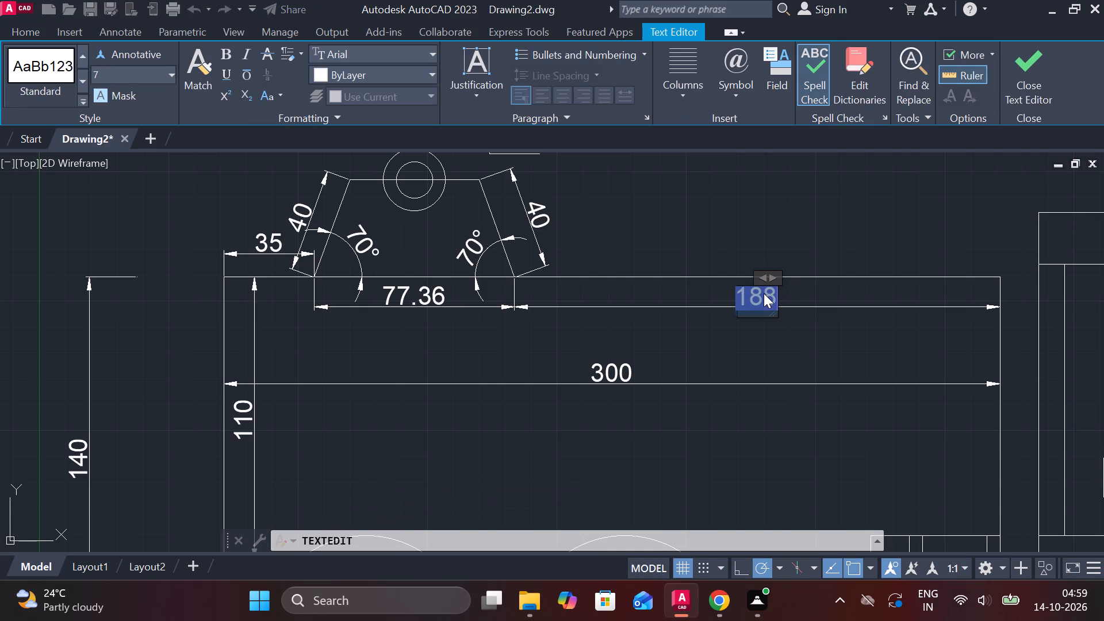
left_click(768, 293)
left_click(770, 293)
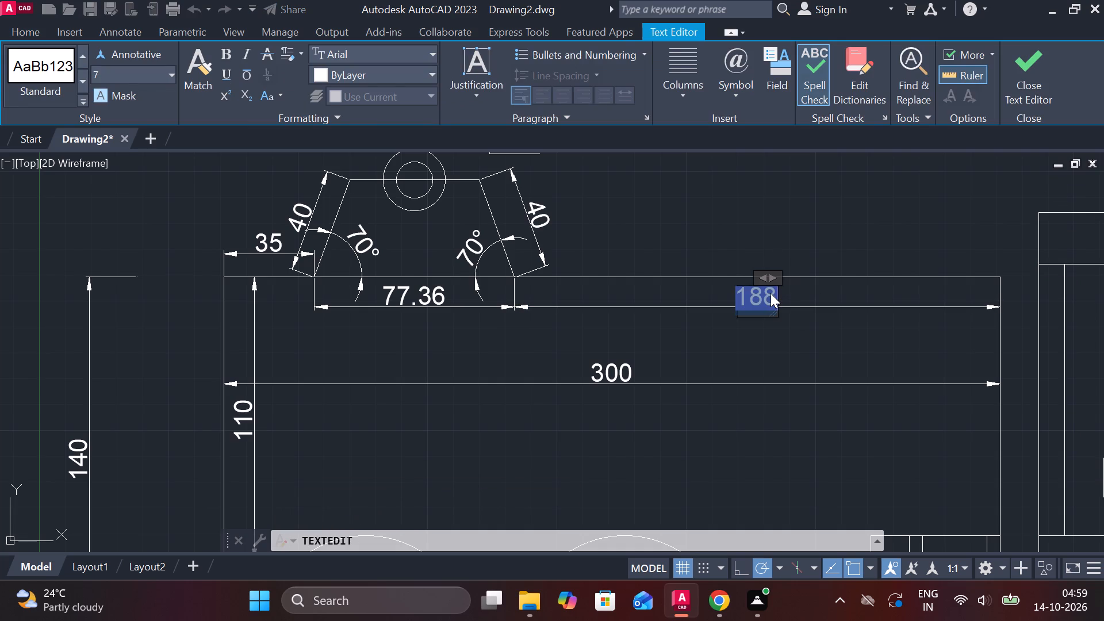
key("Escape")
Override the text of the dimension from the roof mount base to the rear body's front edge with 187.64.
double_click(766, 293)
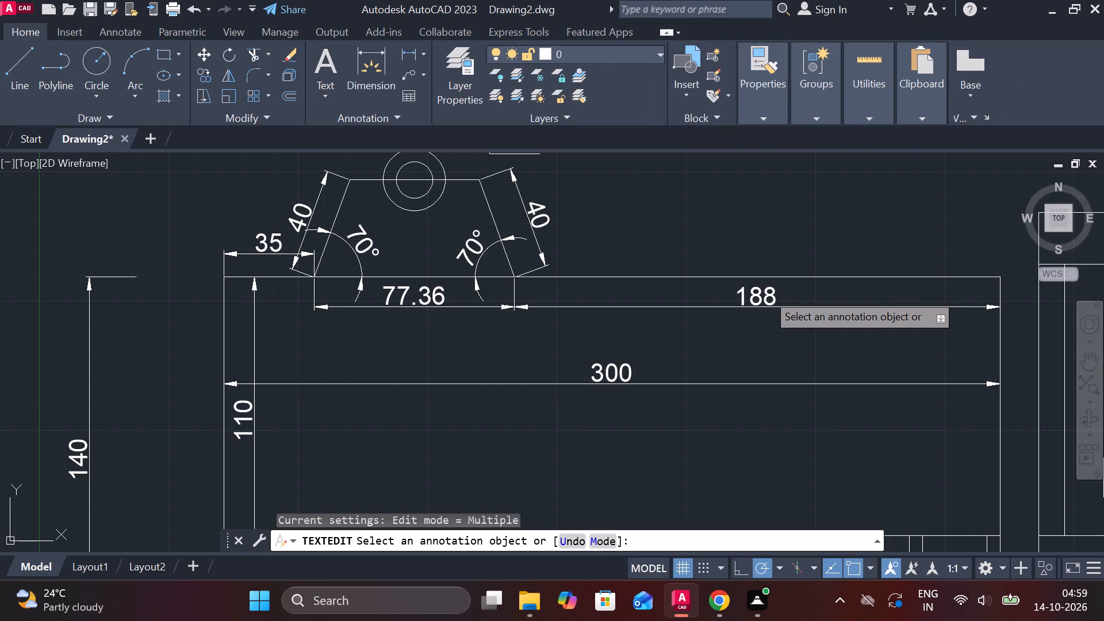
key("Right")
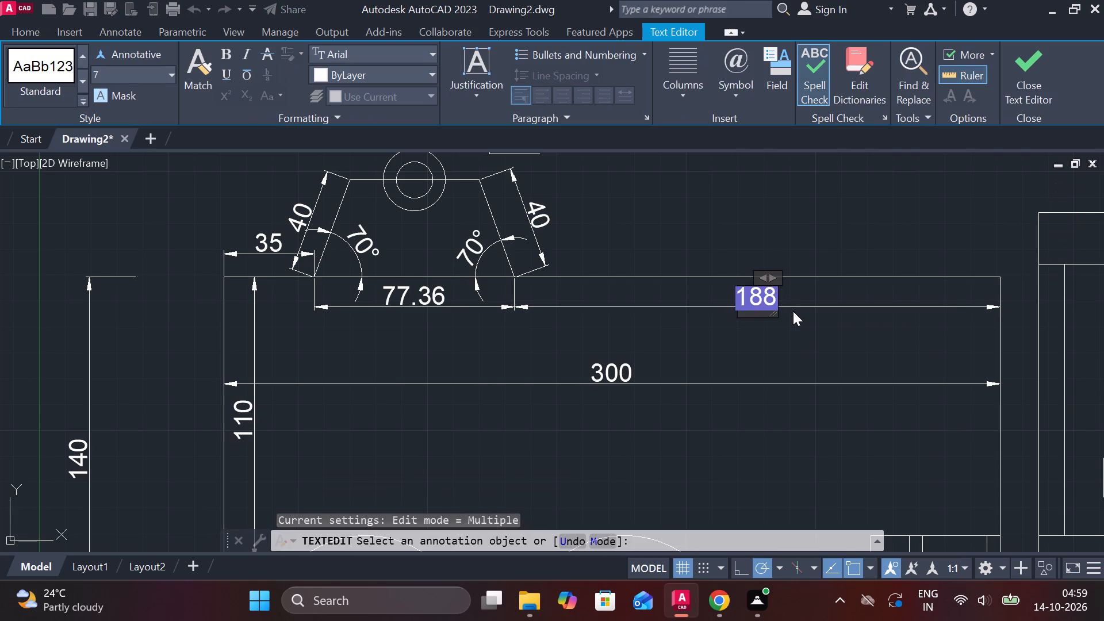
key("BackSpace")
key("1")
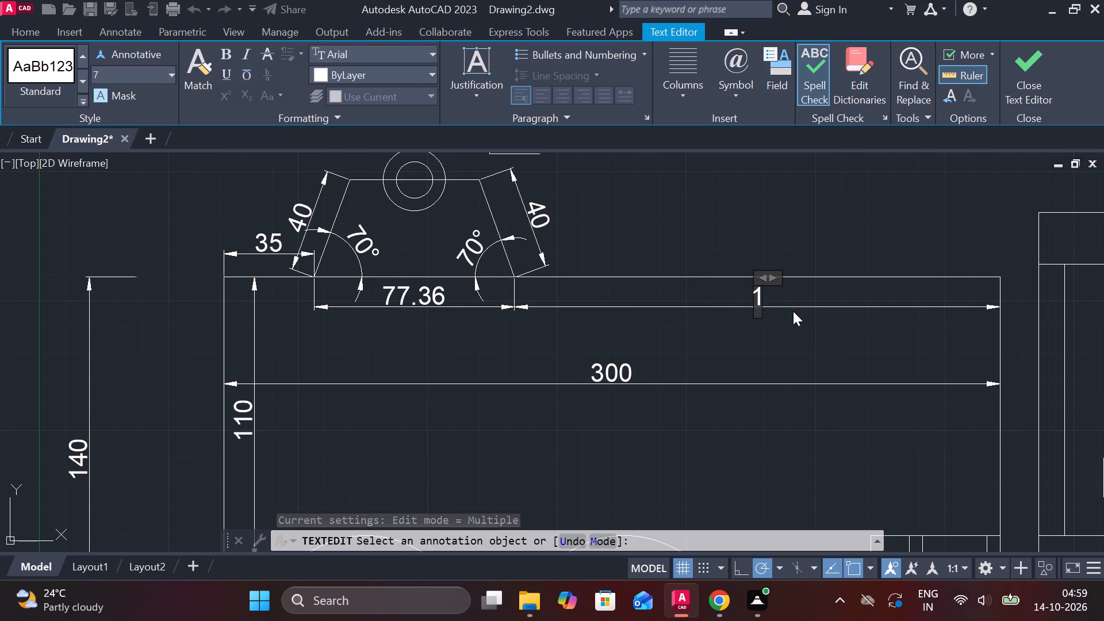
type("87")
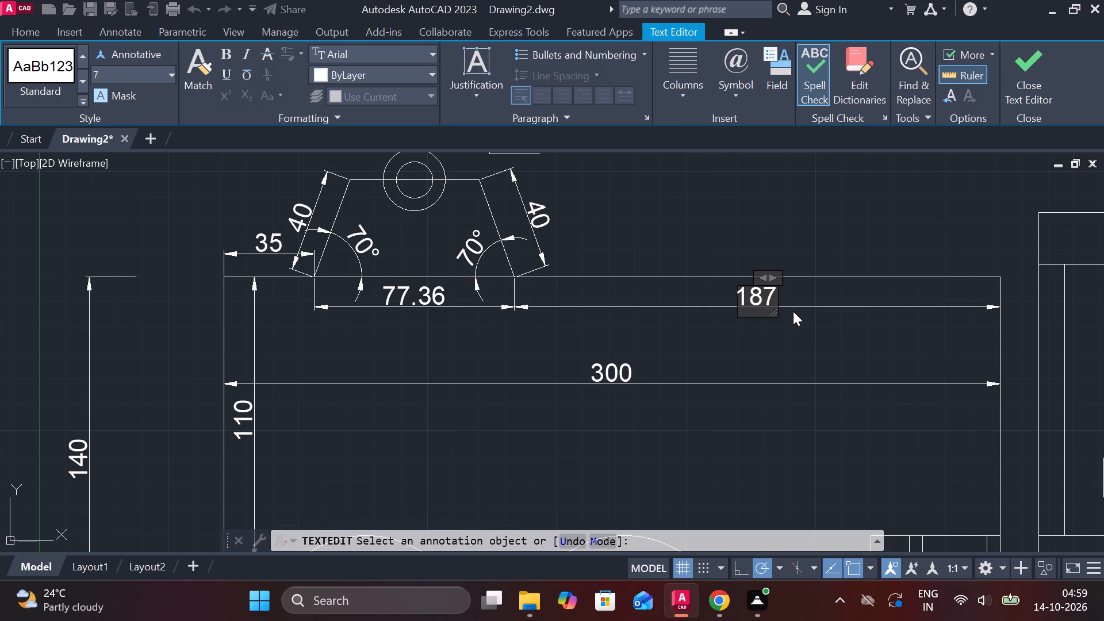
key("period")
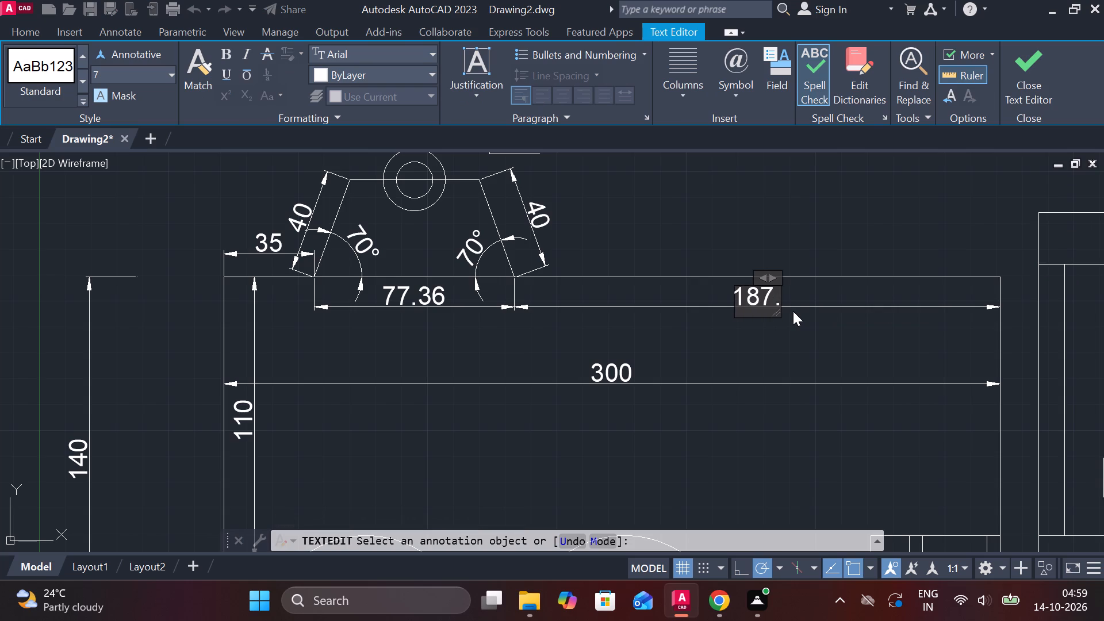
type("64")
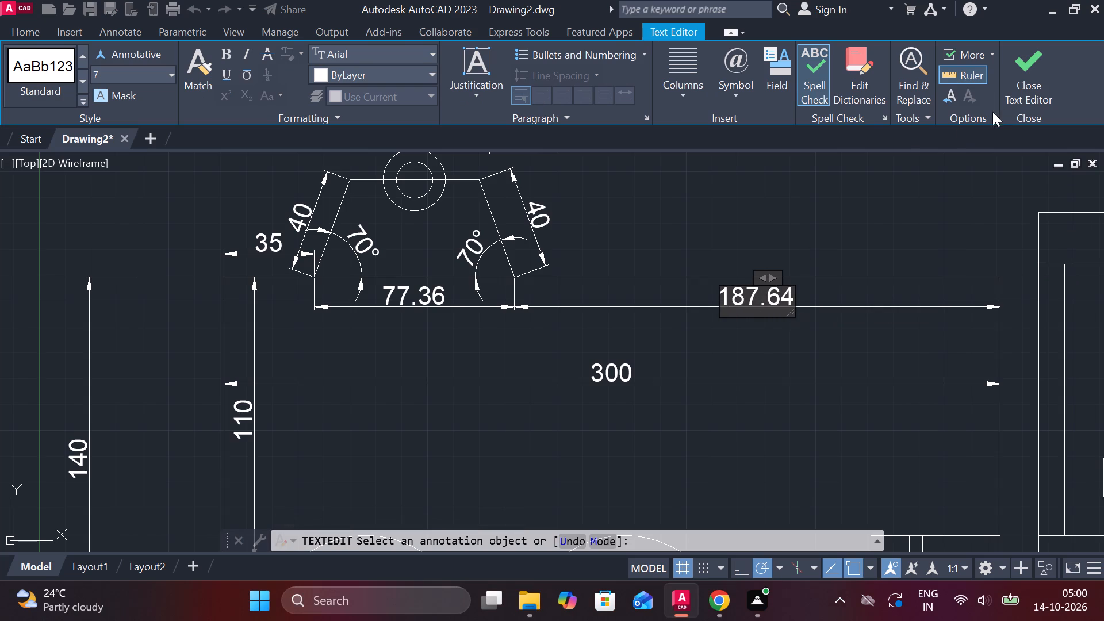
left_click(1020, 85)
Add a vertical linear dimension for the height of the lower chassis strip between the second rear wheel and the side box.
scroll(609, 292, "down", 2)
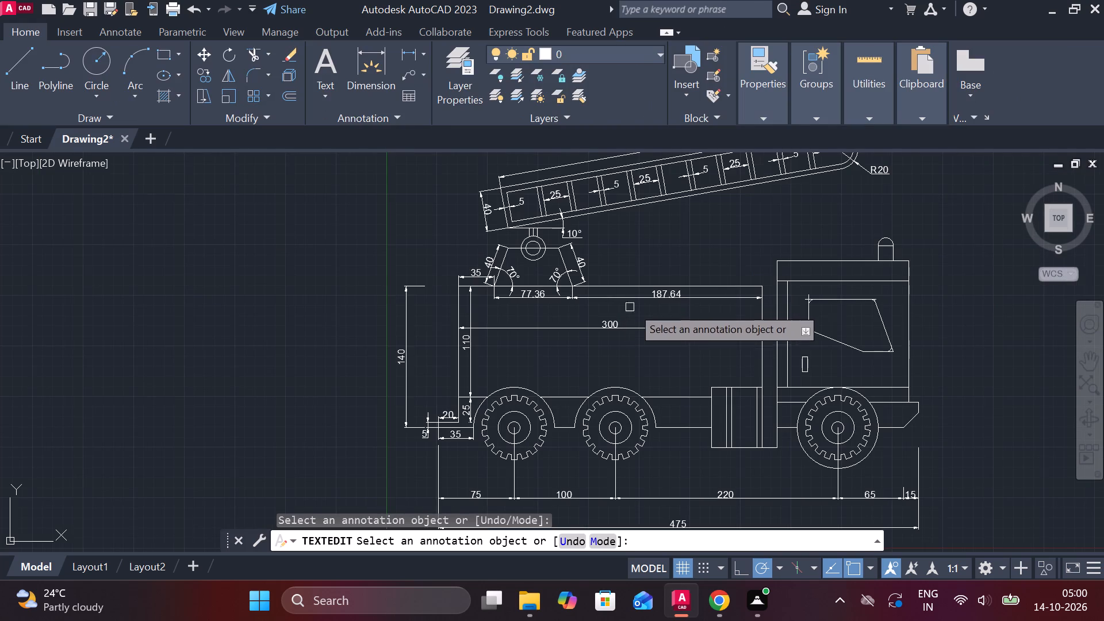
middle_click_drag(669, 347, 639, 338)
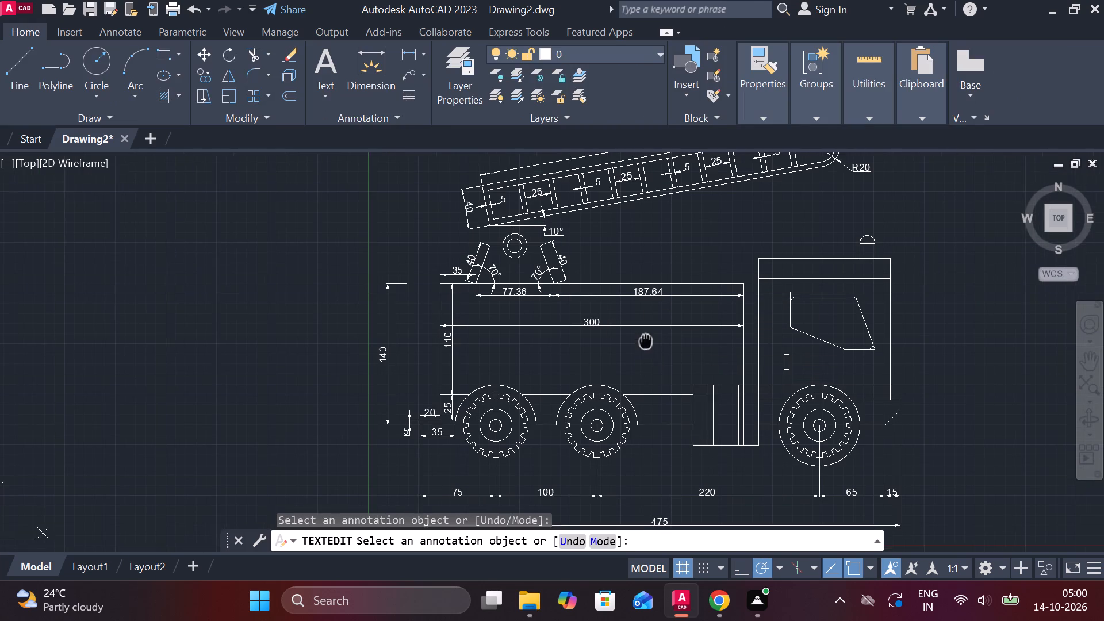
middle_click_drag(639, 338, 628, 333)
middle_click_drag(616, 333, 566, 307)
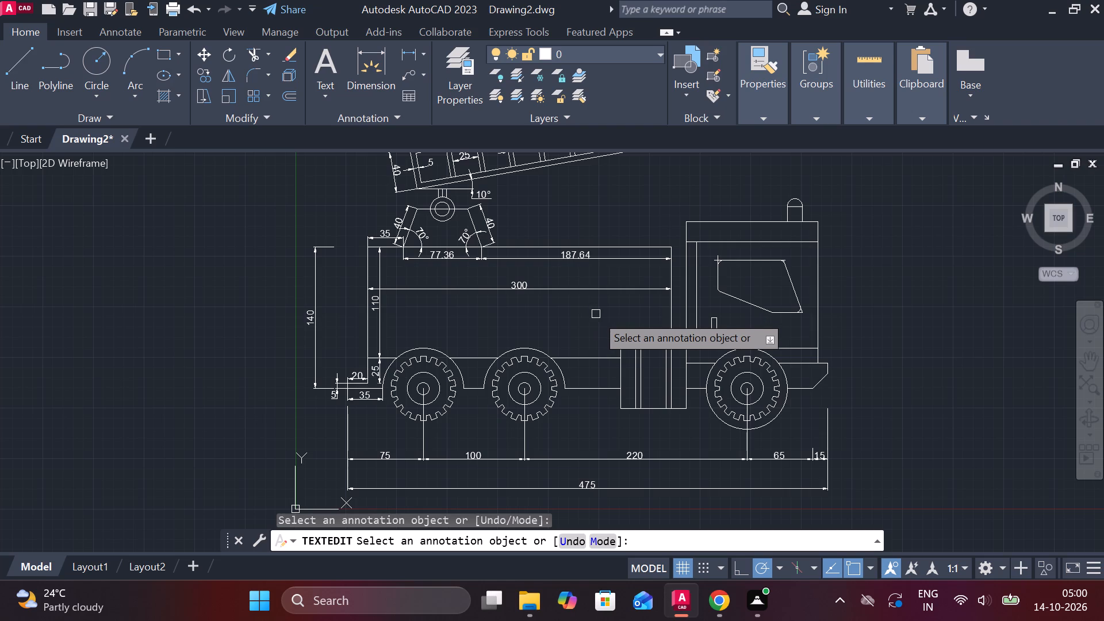
middle_click_drag(597, 320, 567, 291)
scroll(574, 285, "up", 1)
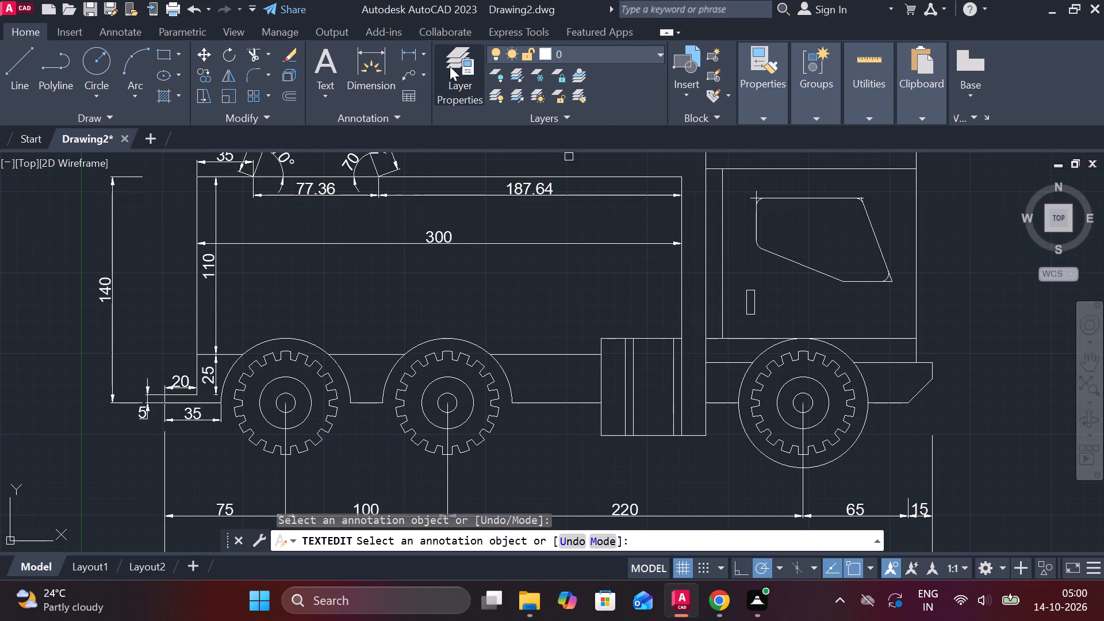
left_click(413, 54)
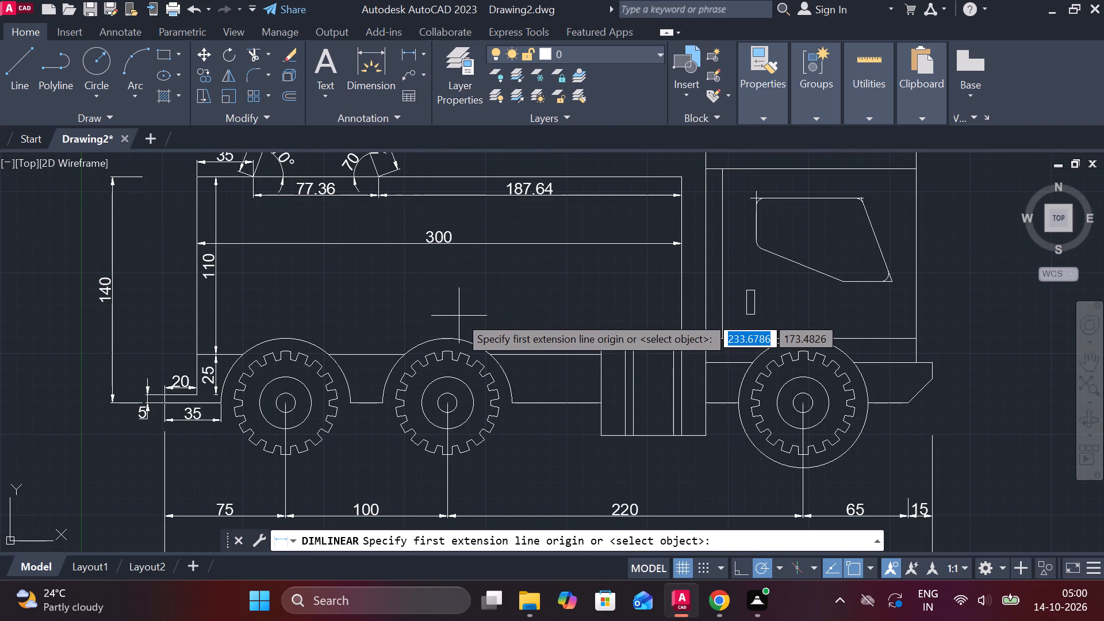
left_click(560, 358)
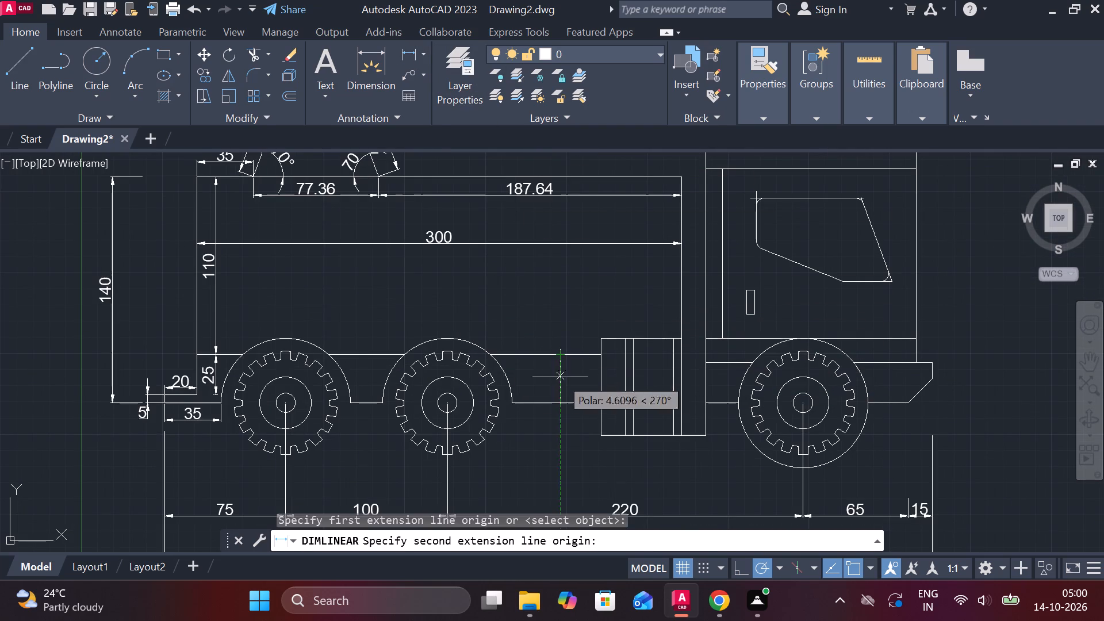
left_click(561, 402)
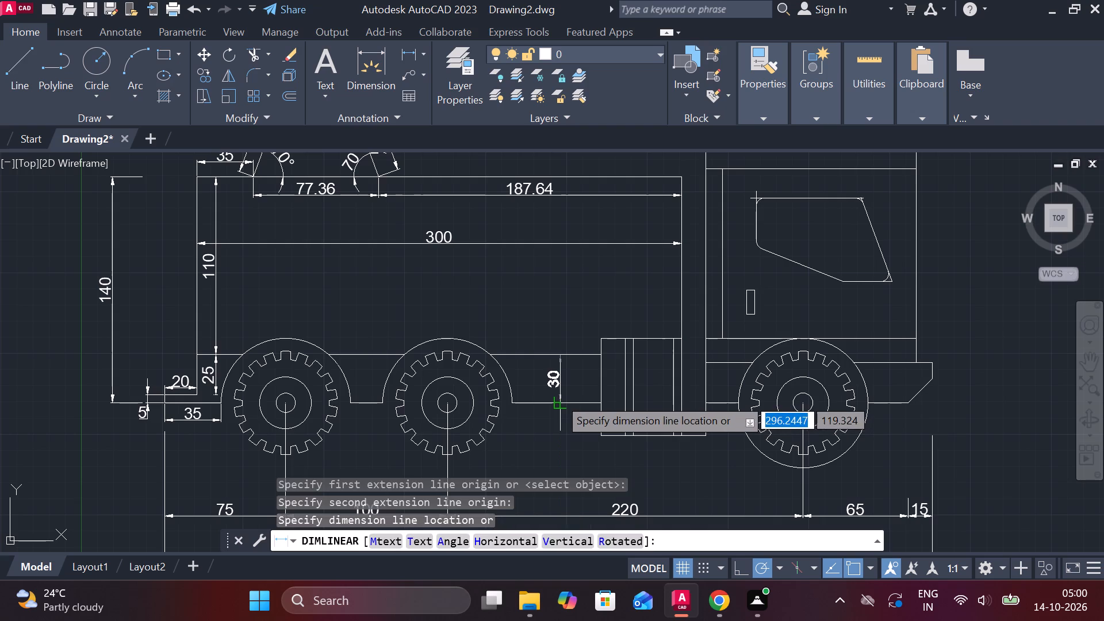
left_click(558, 397)
Add a vertical linear dimension from the side box's top edge to the chassis strip's upper line, placed just behind the box.
key("space")
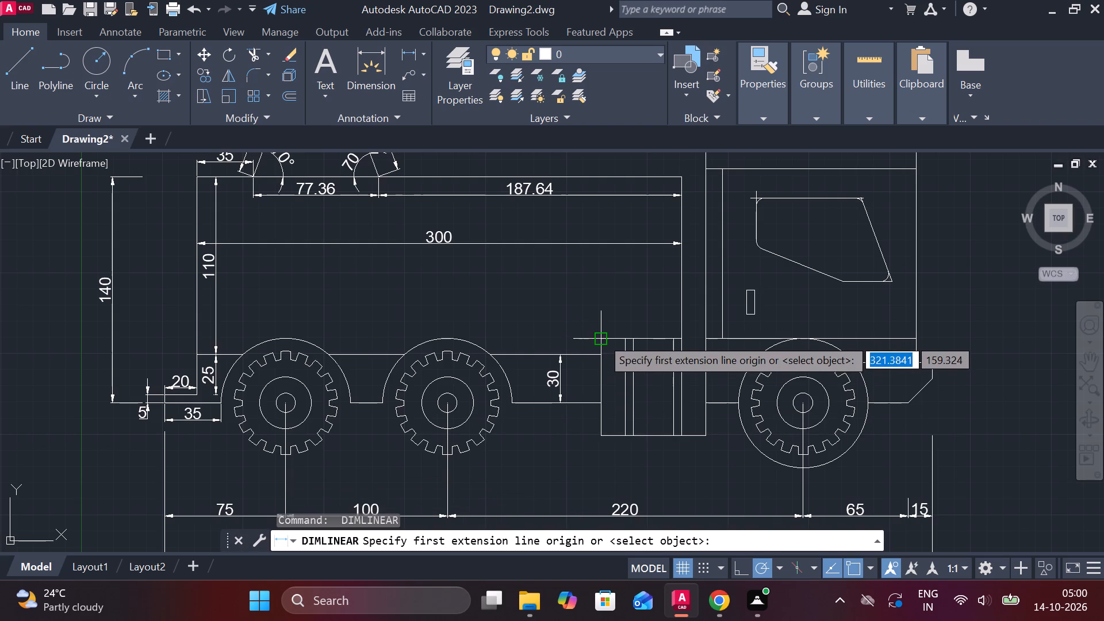
left_click(601, 337)
left_click(596, 358)
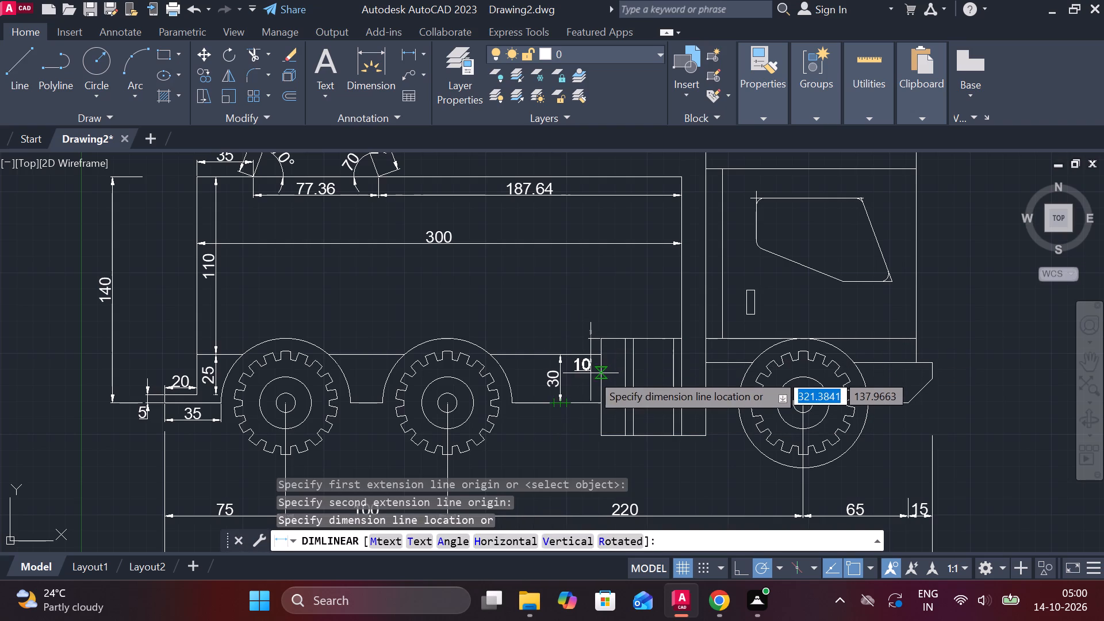
scroll(591, 373, "up", 3)
left_click(578, 367)
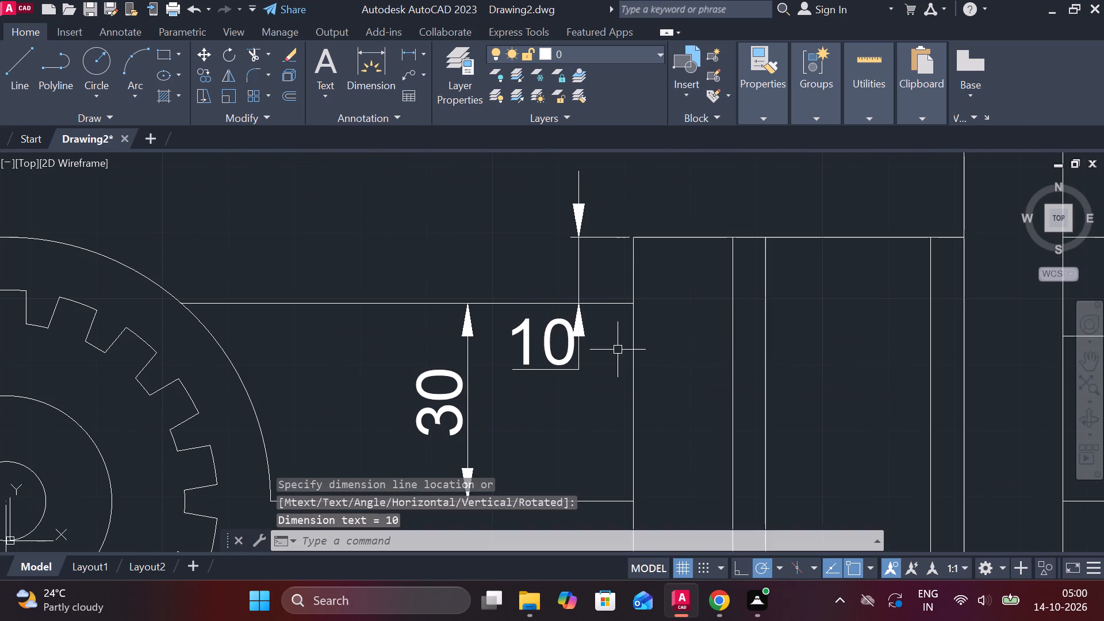
Add a horizontal linear dimension above the side box, from its rear top corner to the rear body's front edge.
scroll(618, 349, "down", 1)
key("space")
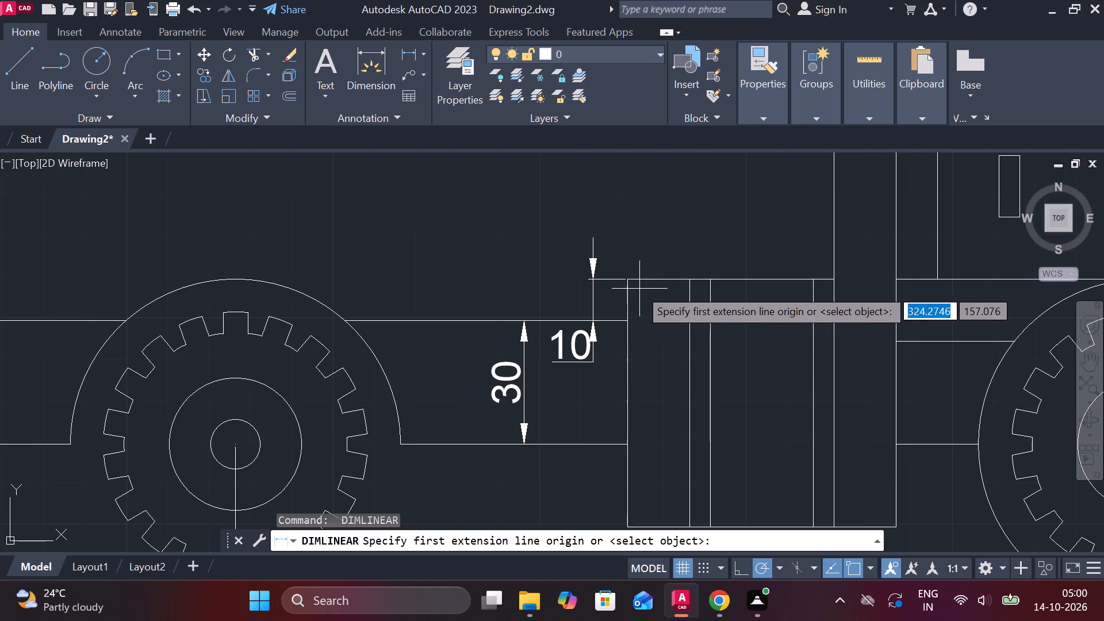
left_click(628, 283)
left_click(829, 289)
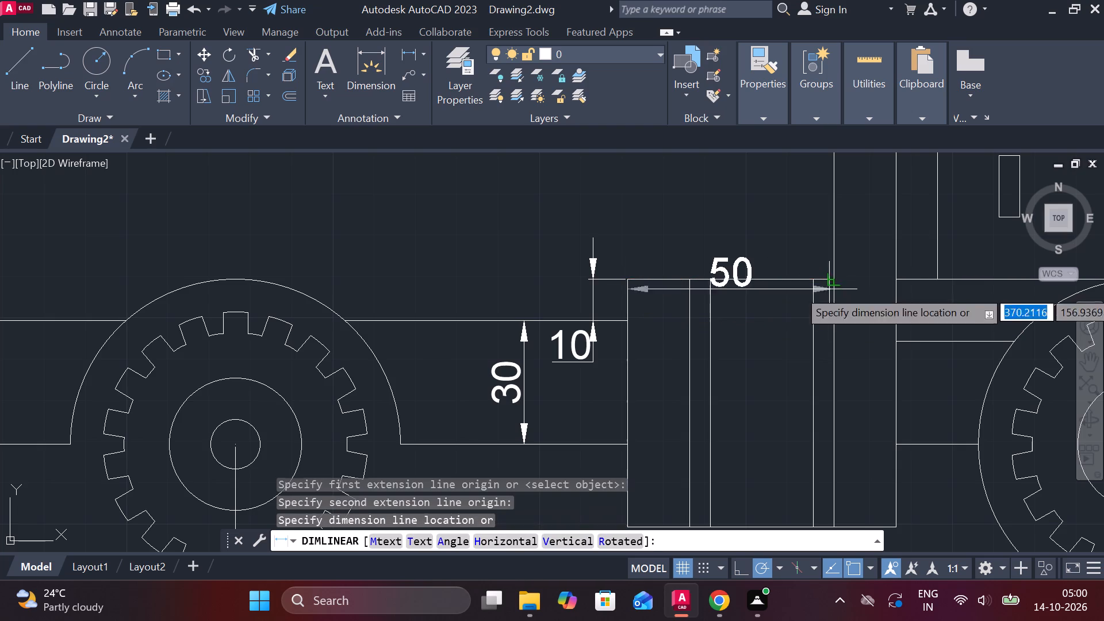
left_click(771, 248)
Add a horizontal linear dimension for the side box's full bottom width, placed below the box and above the wheel spacing dimensions.
middle_click_drag(744, 347, 737, 302)
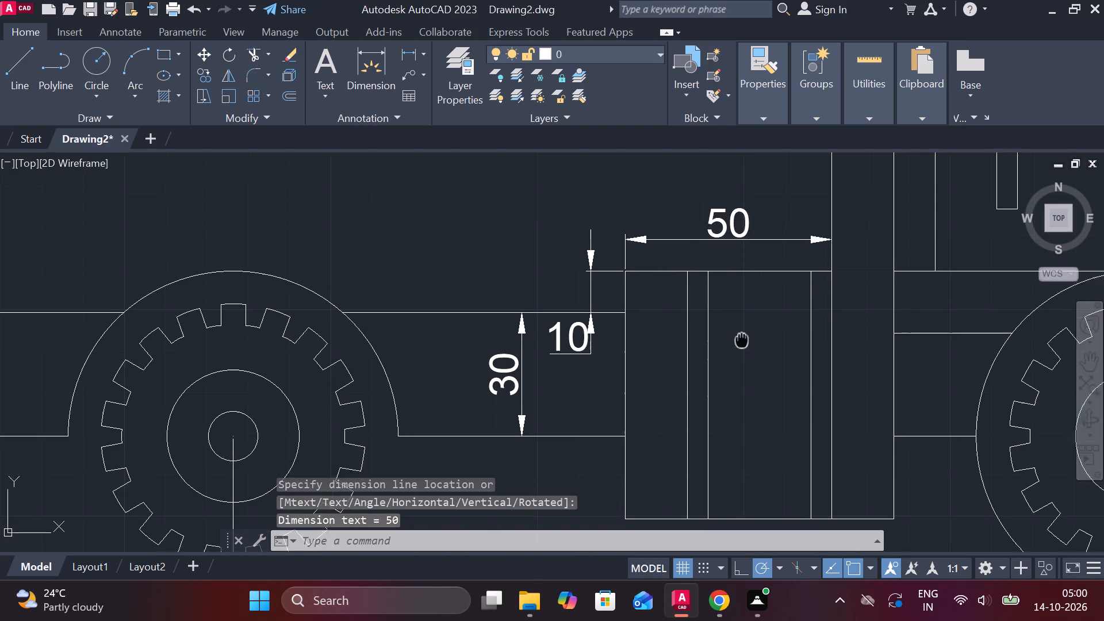
middle_click_drag(737, 302, 733, 260)
middle_click_drag(707, 389, 692, 350)
key("space")
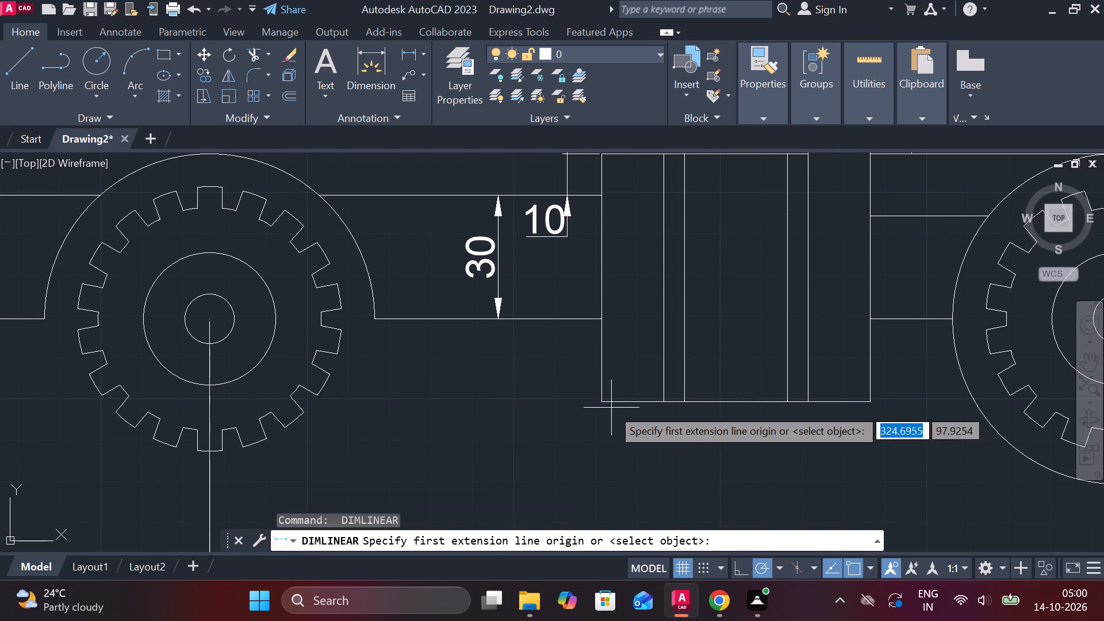
left_click(596, 404)
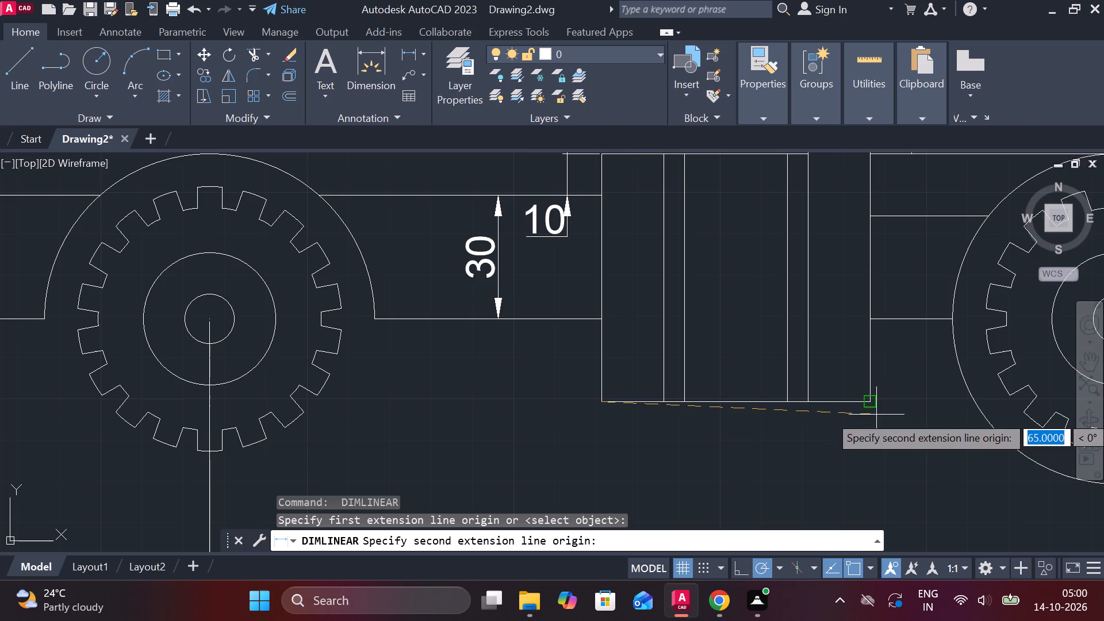
left_click(872, 402)
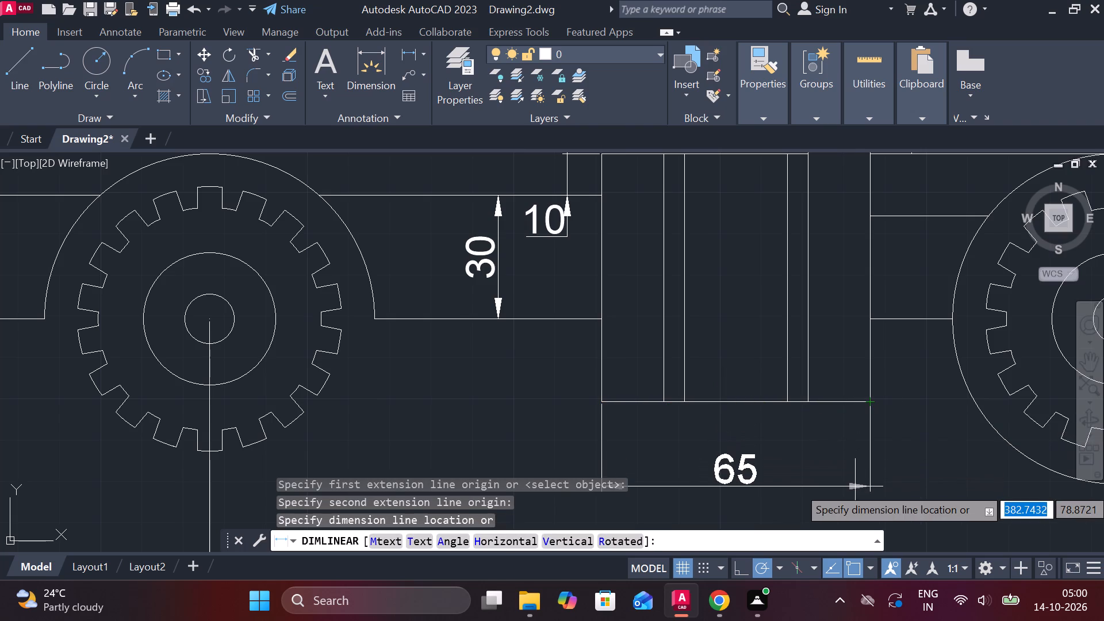
scroll(855, 486, "down", 2)
middle_click_drag(860, 486, 837, 458)
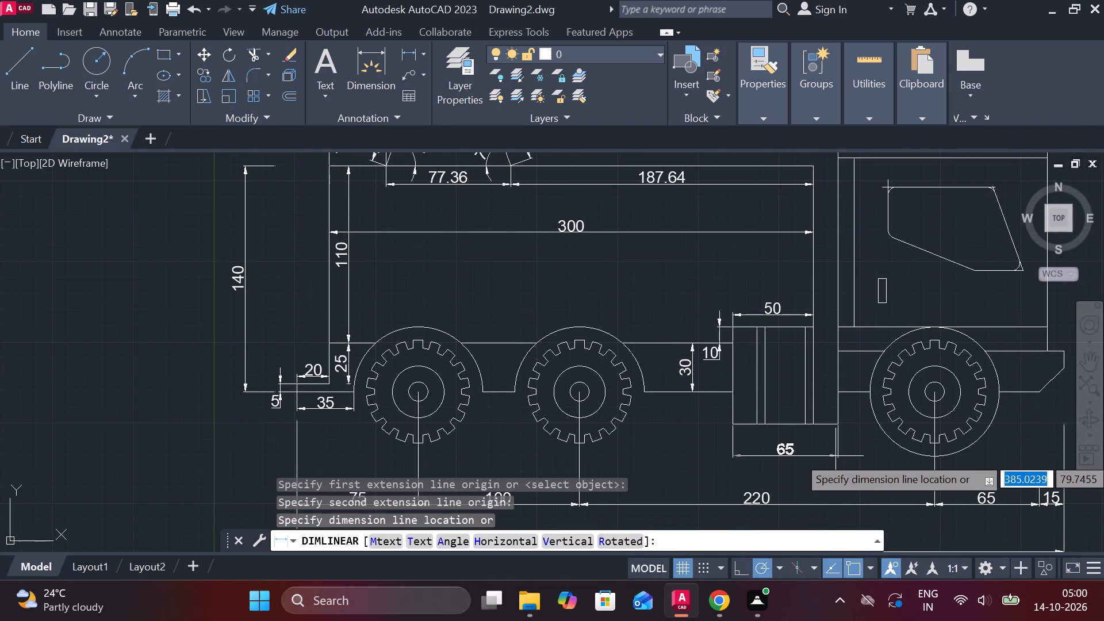
left_click(834, 462)
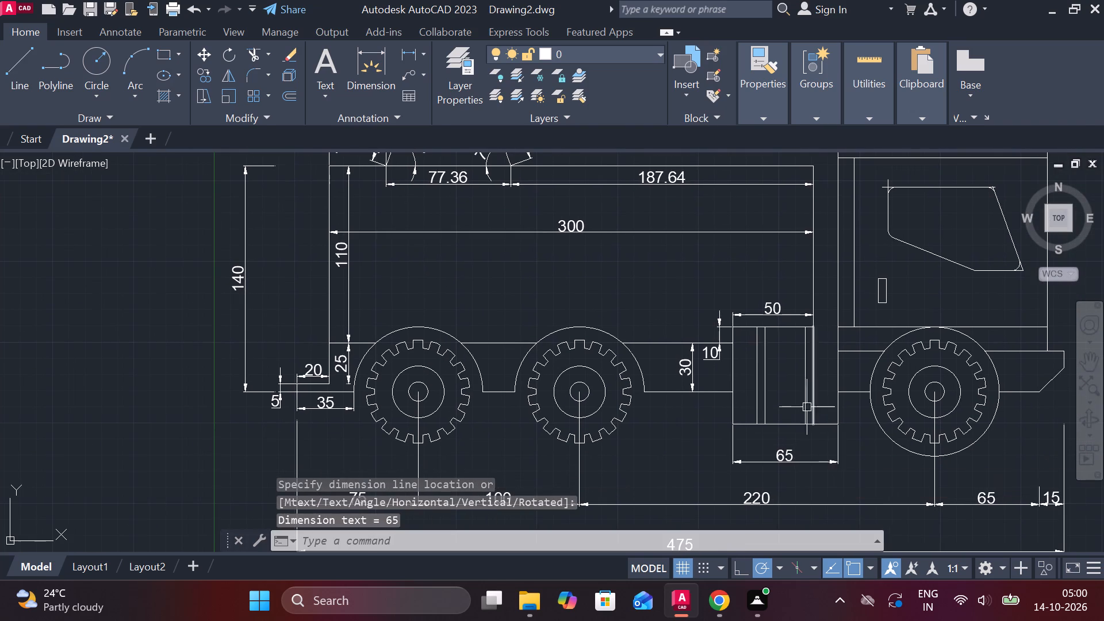
Add a horizontal linear dimension inside the side box from its rear edge to the first inner vertical line.
scroll(807, 407, "up", 2)
key("space")
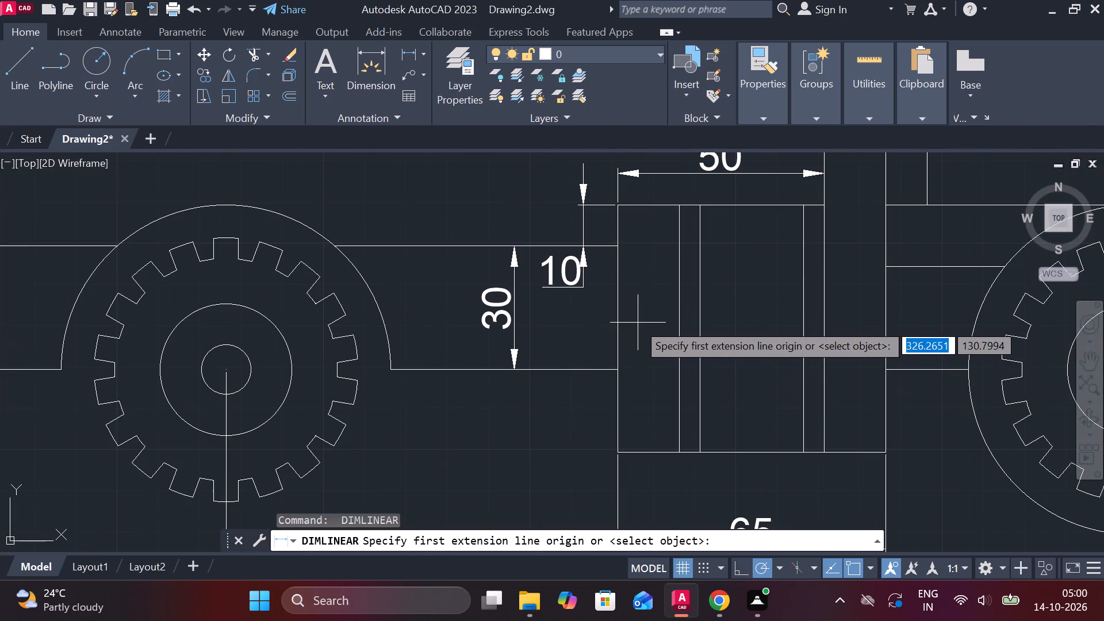
left_click(624, 328)
left_click(676, 328)
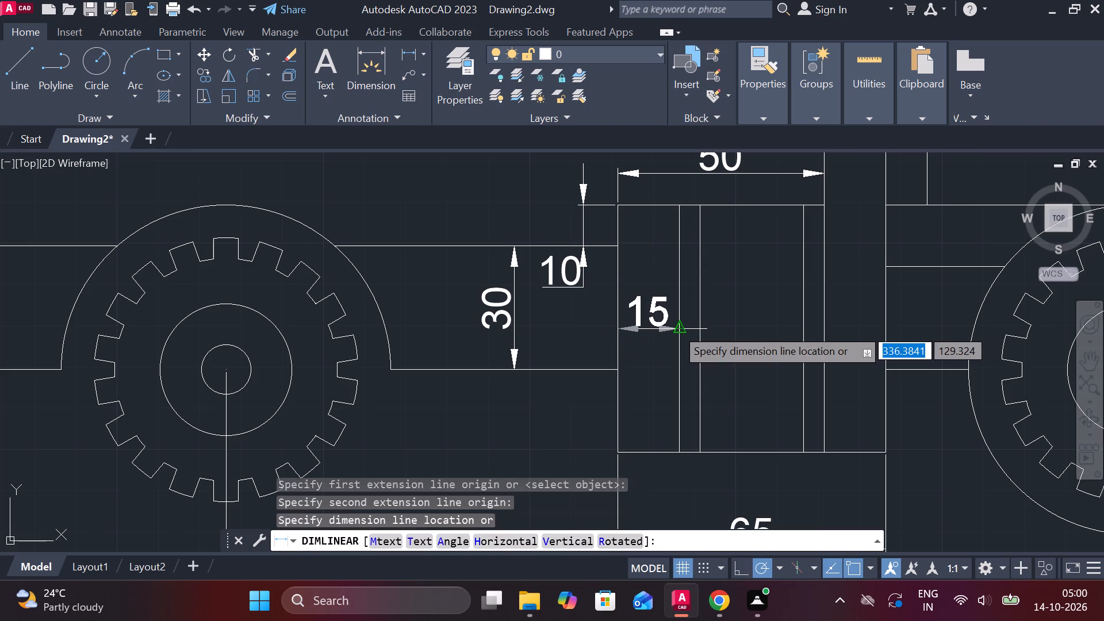
left_click(676, 328)
Add a horizontal linear dimension for the narrow gap between the side box's first and second inner vertical lines.
key("space")
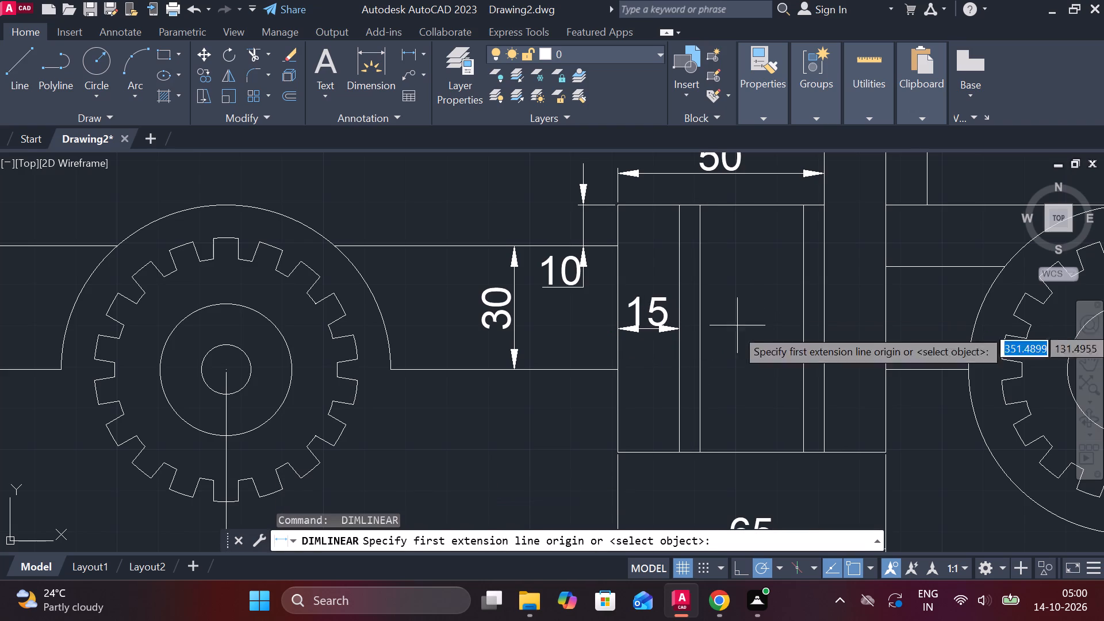
left_click(679, 390)
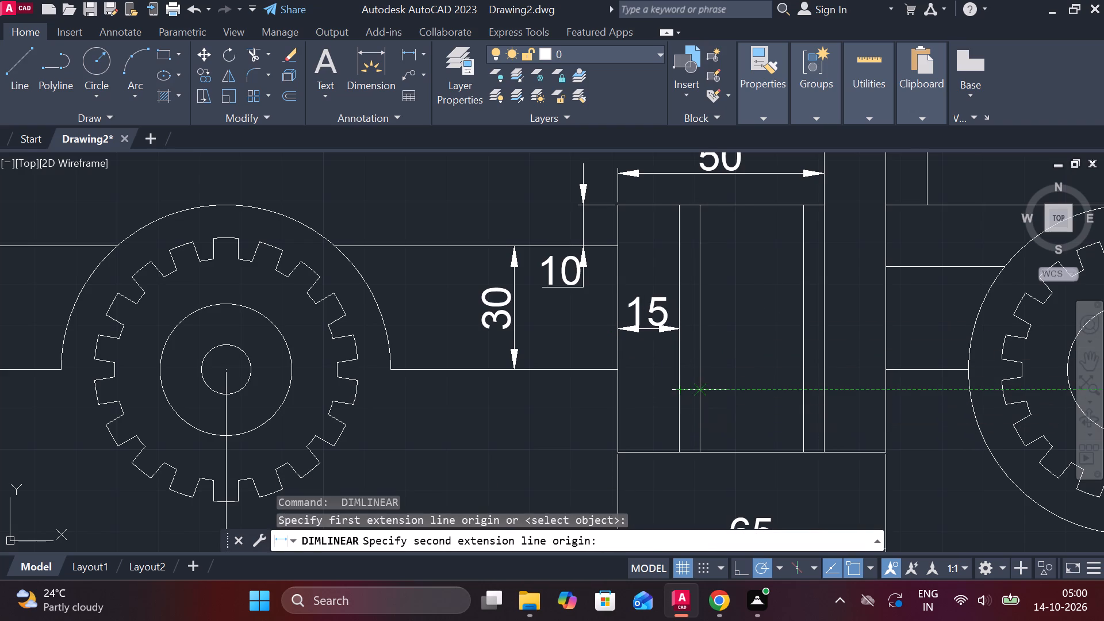
left_click(700, 390)
left_click(701, 390)
Add a horizontal linear dimension between the side box's second and third inner vertical lines, level with the rear panel's dimension.
key("space")
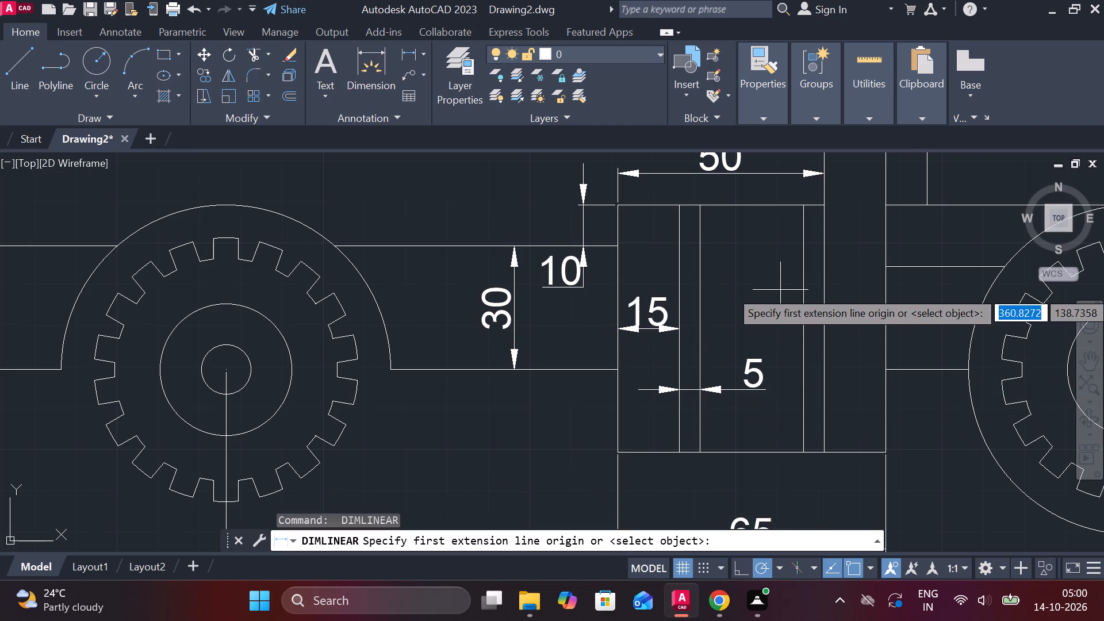
left_click(699, 253)
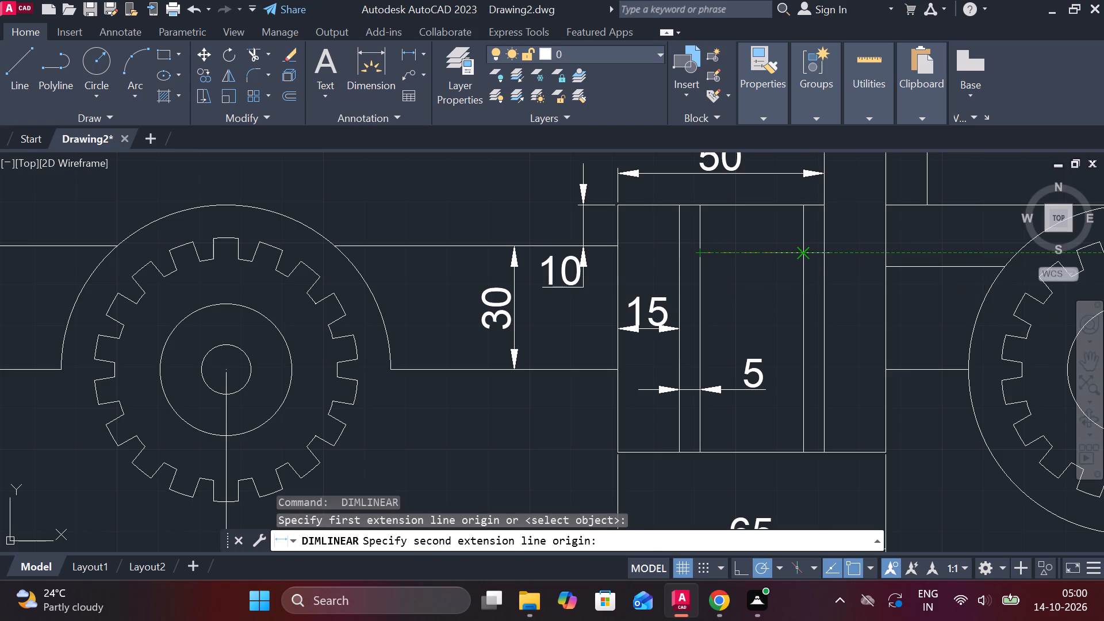
left_click(806, 255)
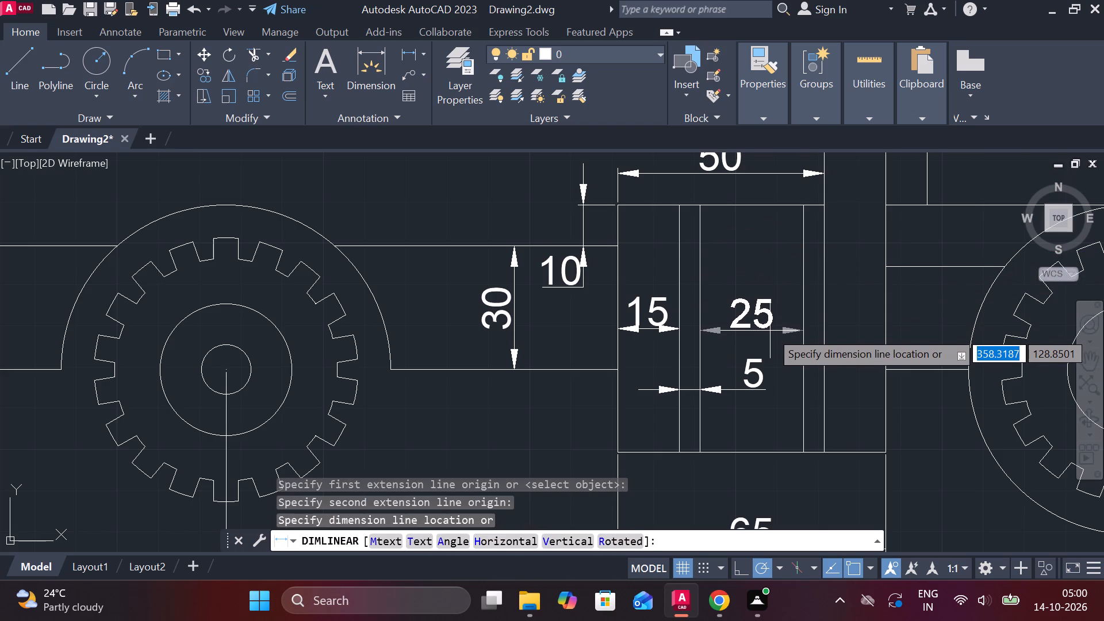
left_click(770, 328)
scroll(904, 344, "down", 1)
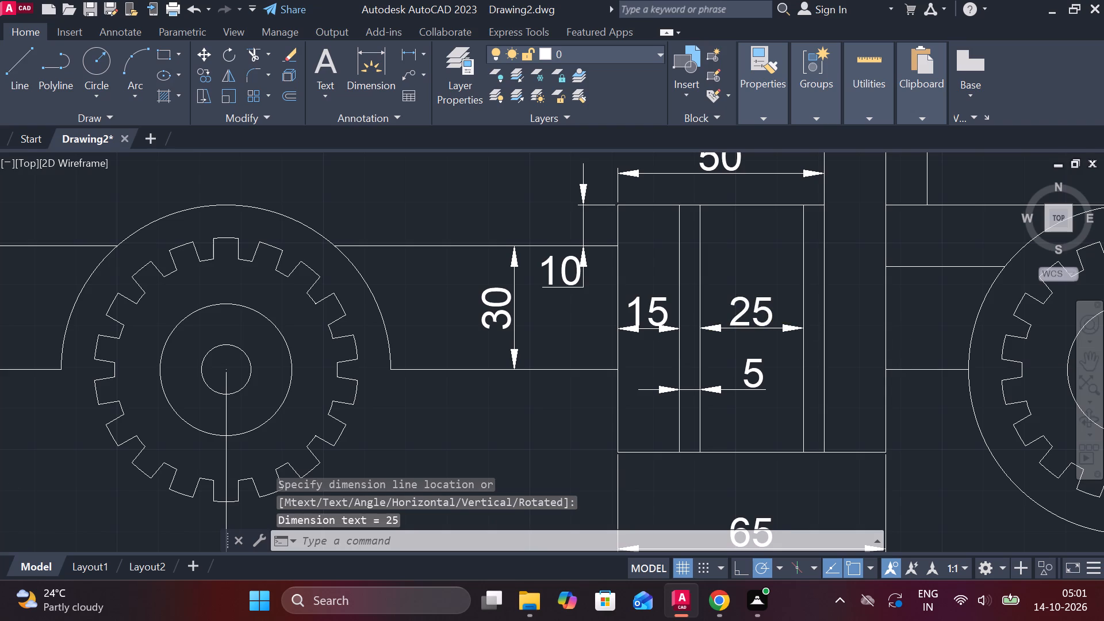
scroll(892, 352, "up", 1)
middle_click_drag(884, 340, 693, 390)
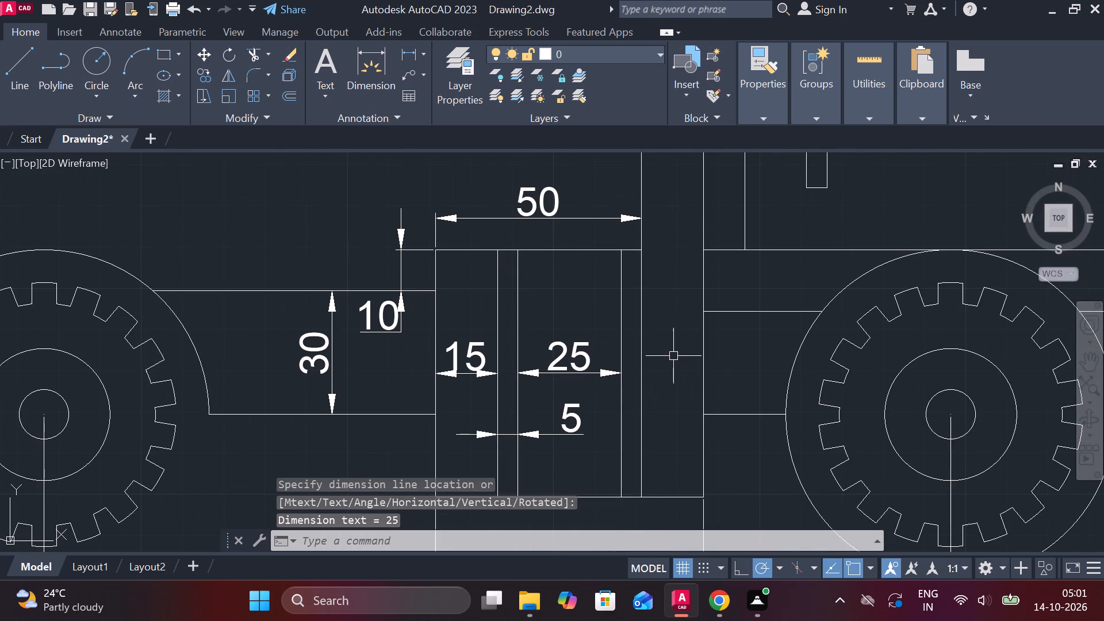
Add a horizontal linear dimension across the side box's front section, from the body's front edge to the cab's rear edge, level with its neighbours.
key("space")
left_click(645, 375)
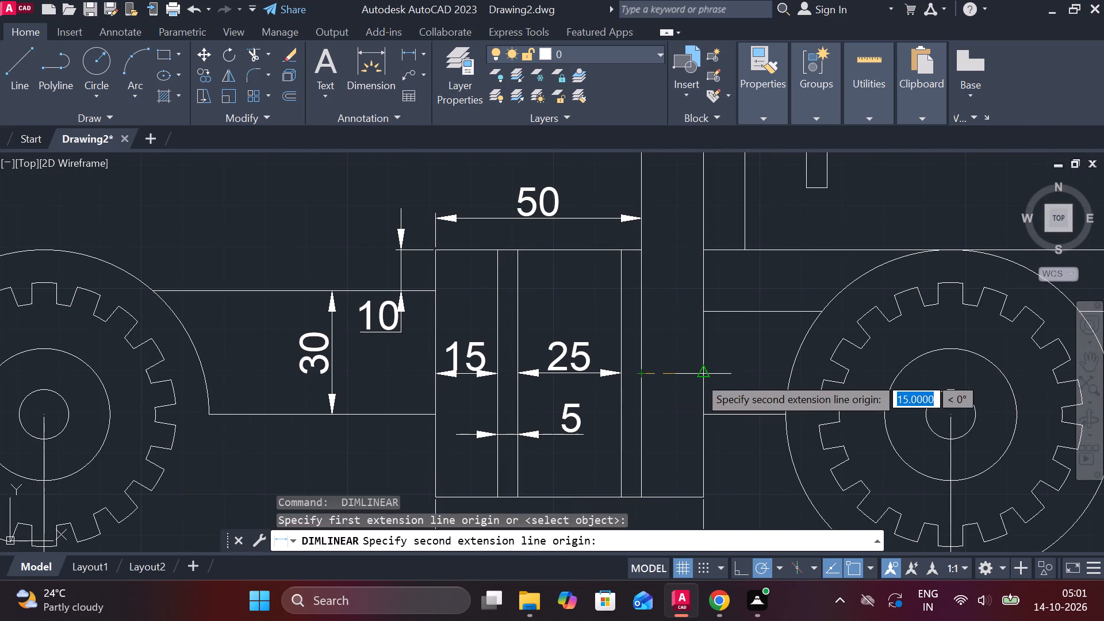
left_click(699, 376)
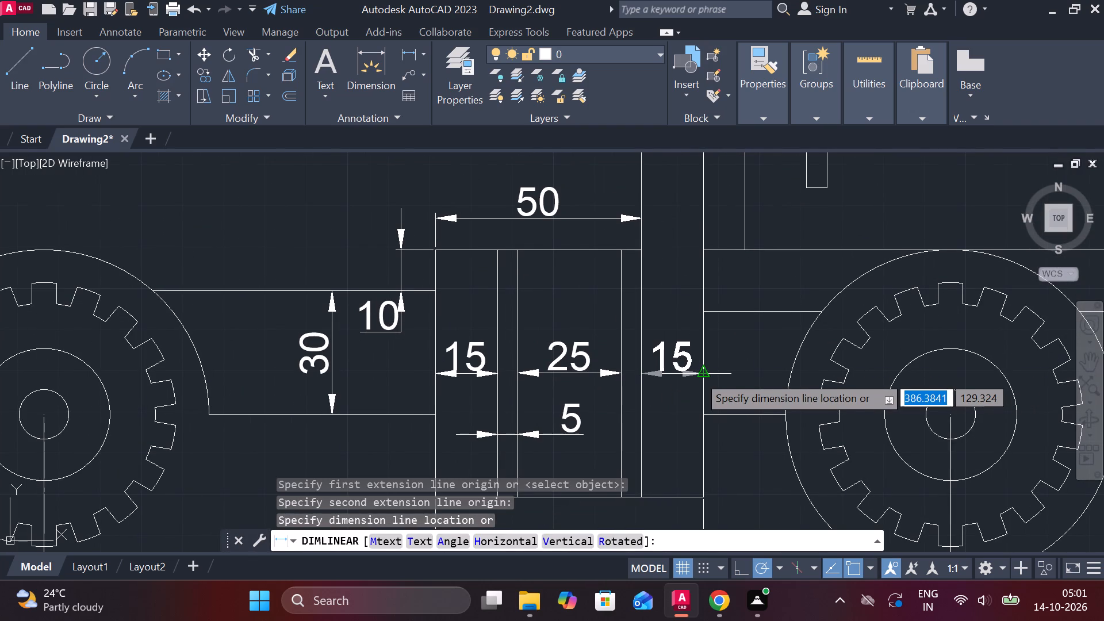
left_click(697, 373)
Move the side box's narrow-gap dimension below the box, just above the full bottom width dimension.
scroll(765, 362, "down", 1)
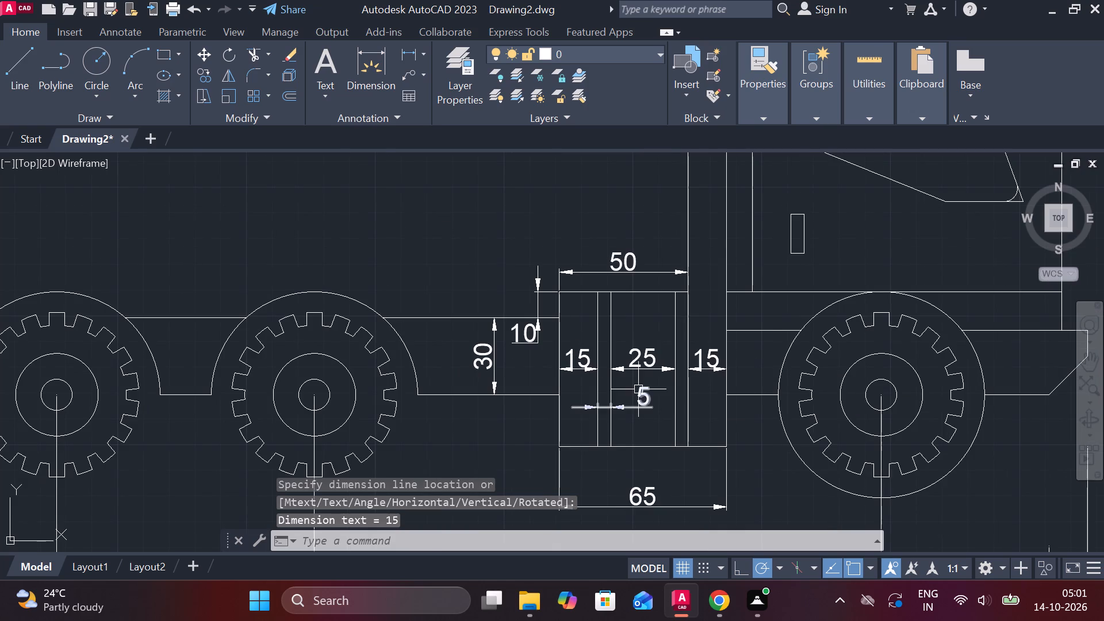
scroll(638, 389, "down", 1)
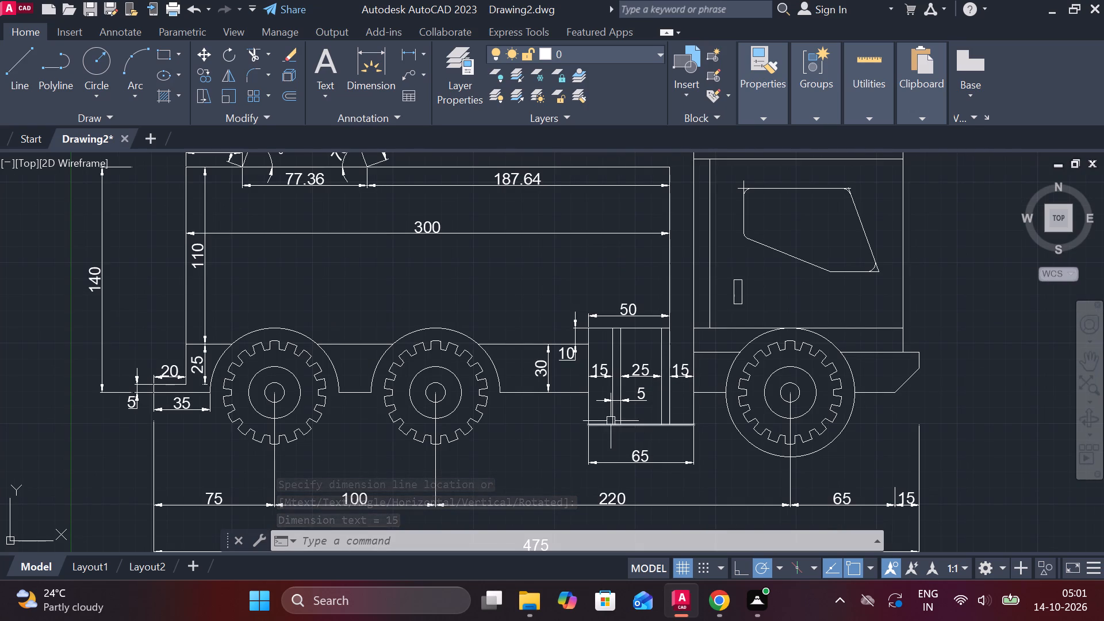
scroll(580, 417, "up", 2)
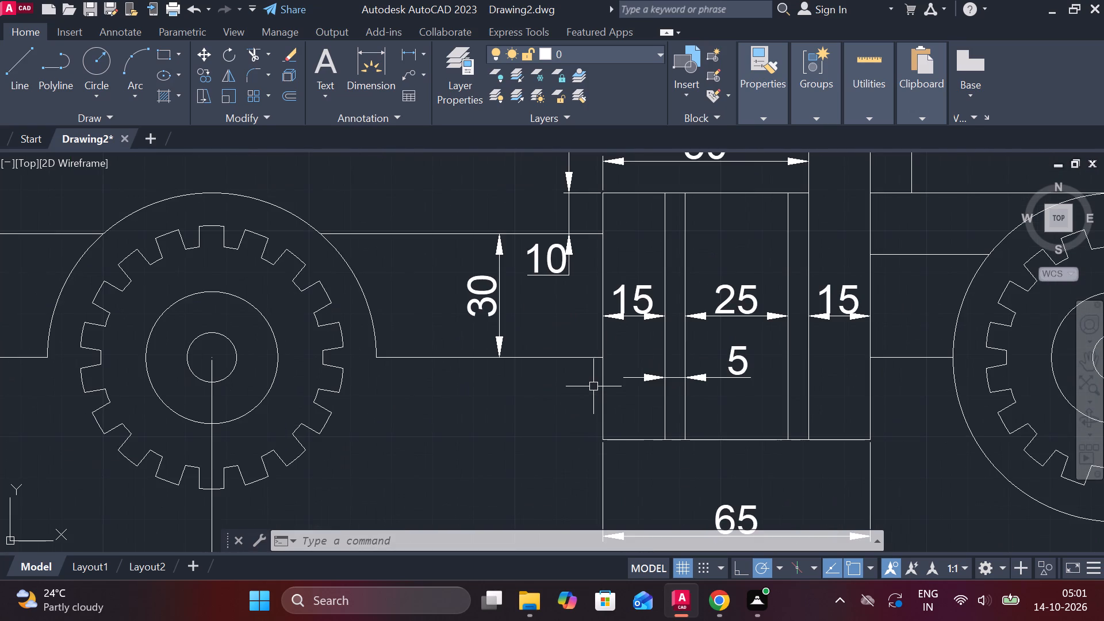
left_click(735, 371)
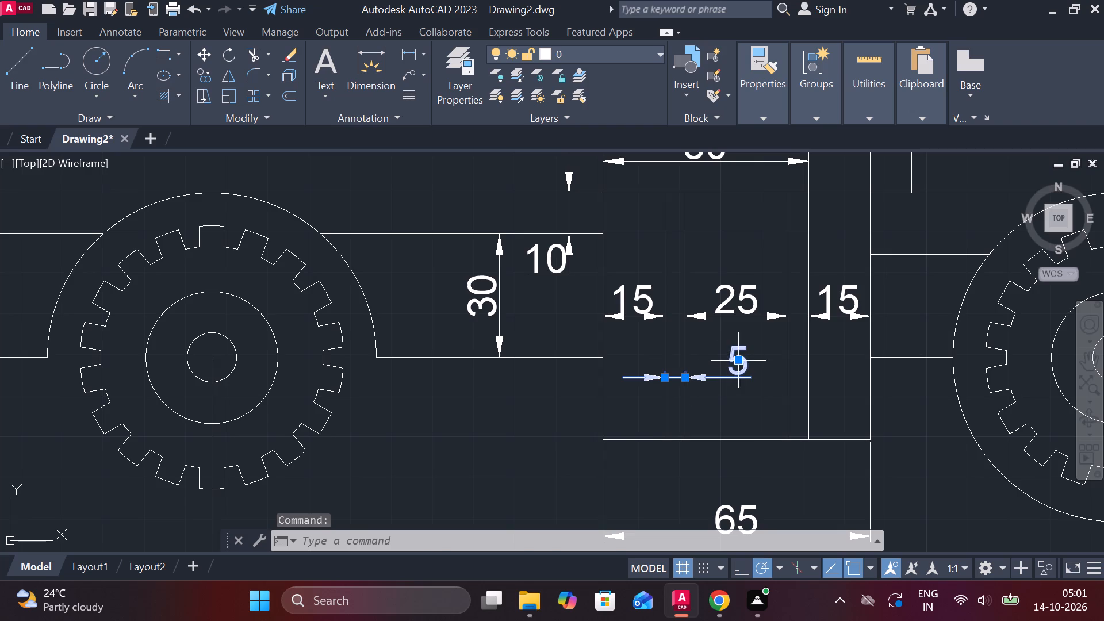
left_click(735, 359)
left_click(731, 455)
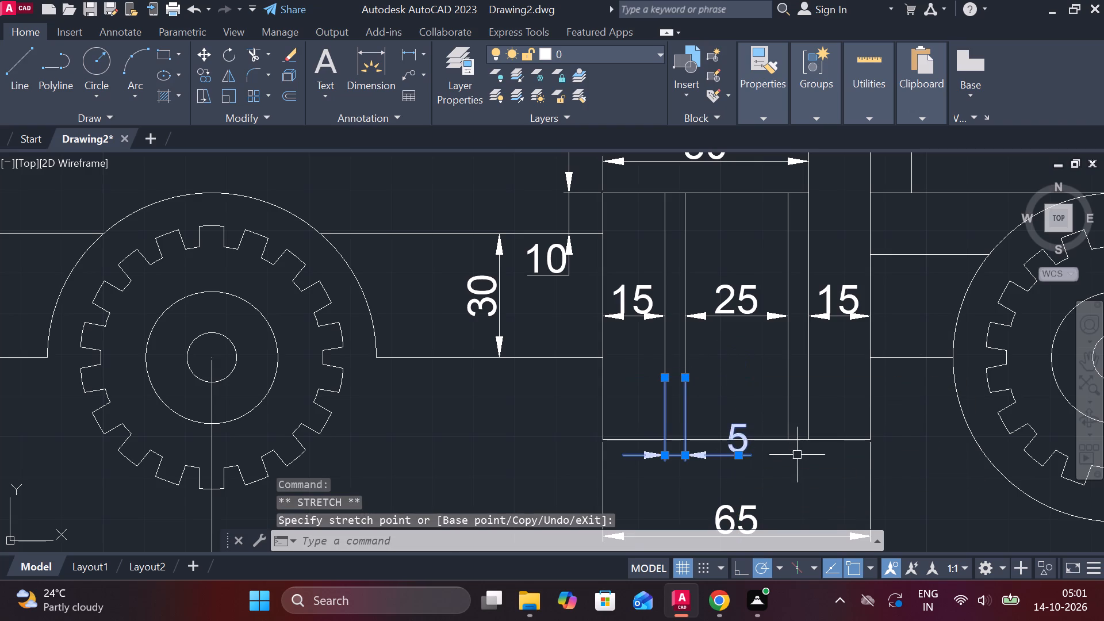
key("grave")
key("Escape")
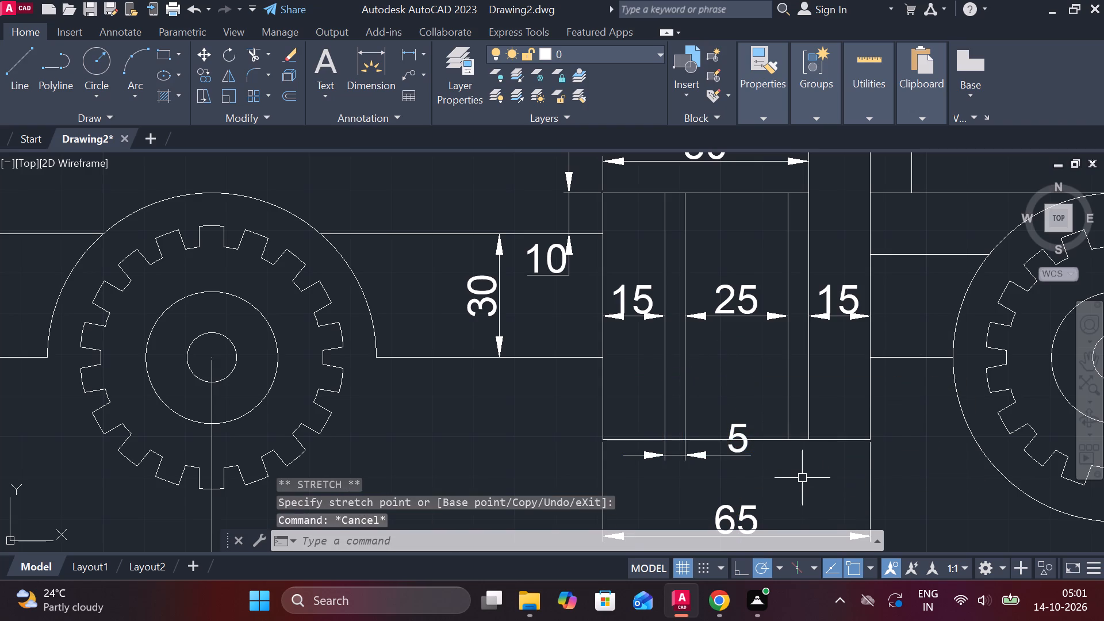
left_click(708, 460)
left_click(737, 457)
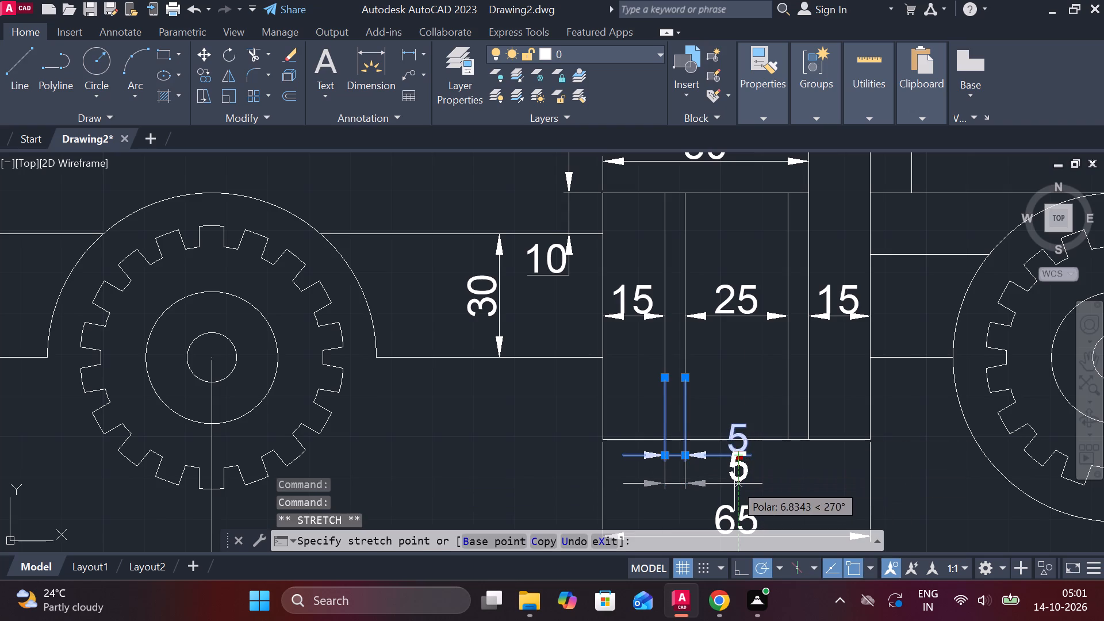
left_click(734, 484)
key("grave")
key("Escape")
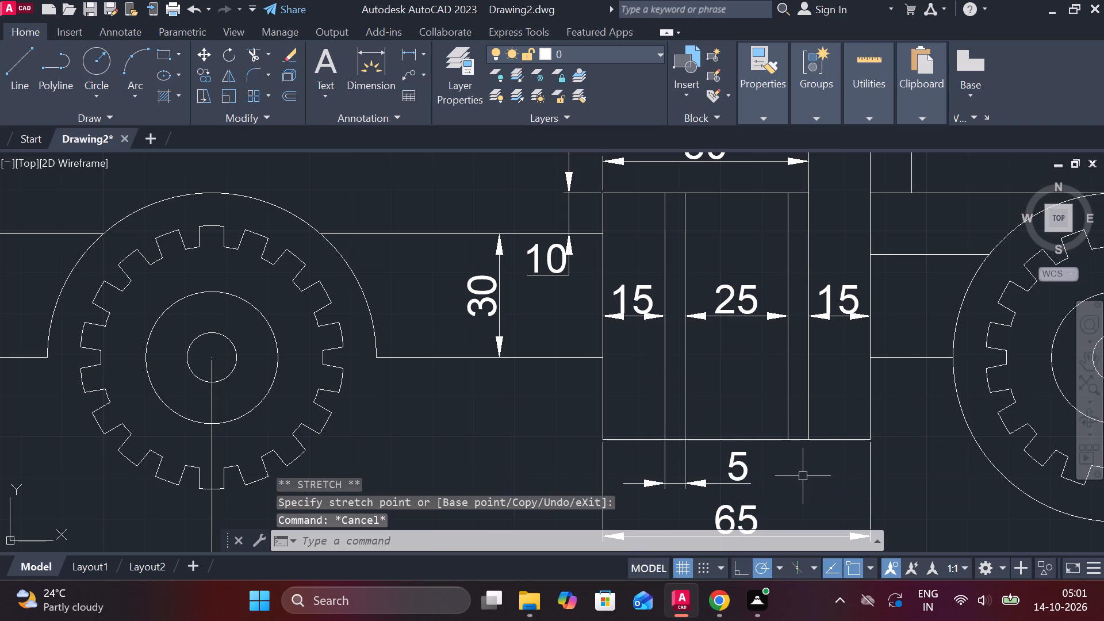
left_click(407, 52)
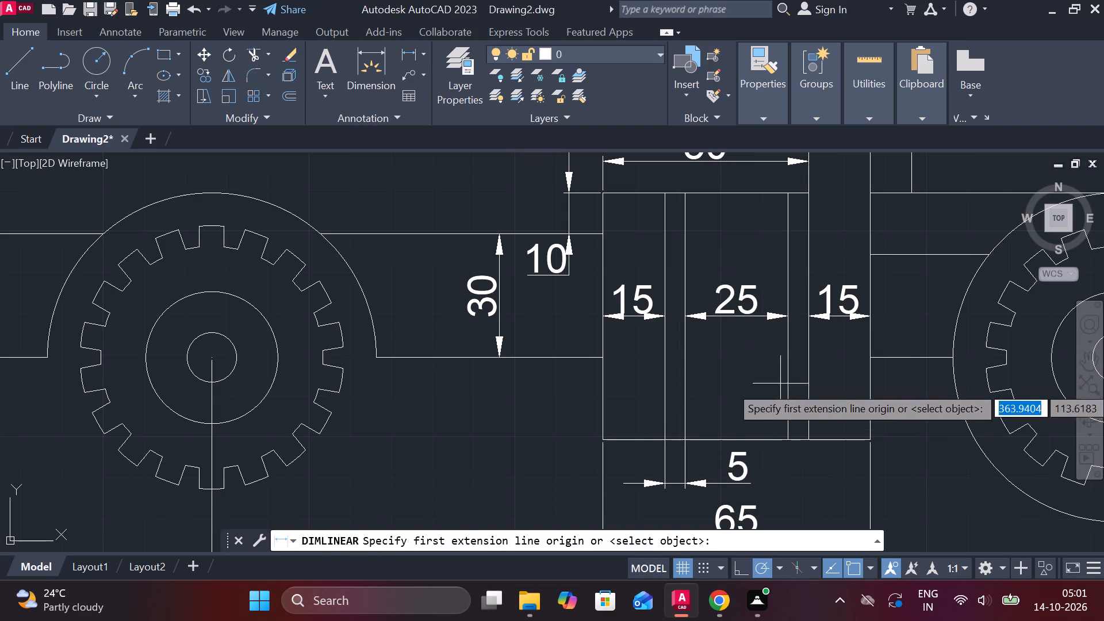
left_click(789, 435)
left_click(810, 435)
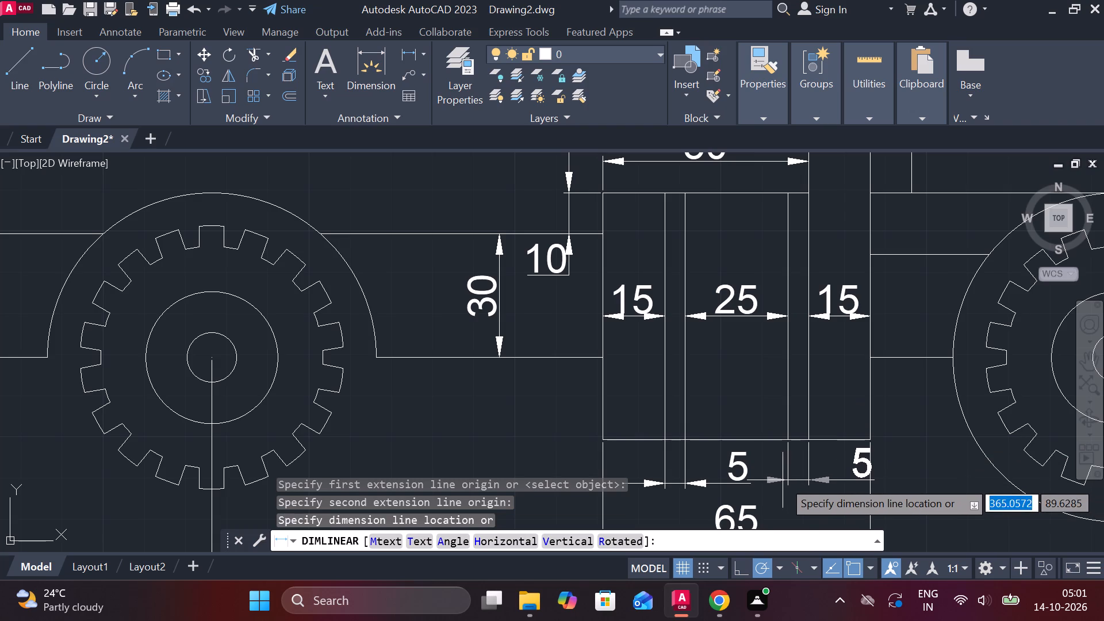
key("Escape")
Add a vertical linear dimension from the chassis strip's lower edge to the side box's bottom, placed behind the box.
scroll(829, 438, "down", 1)
scroll(664, 429, "up", 1)
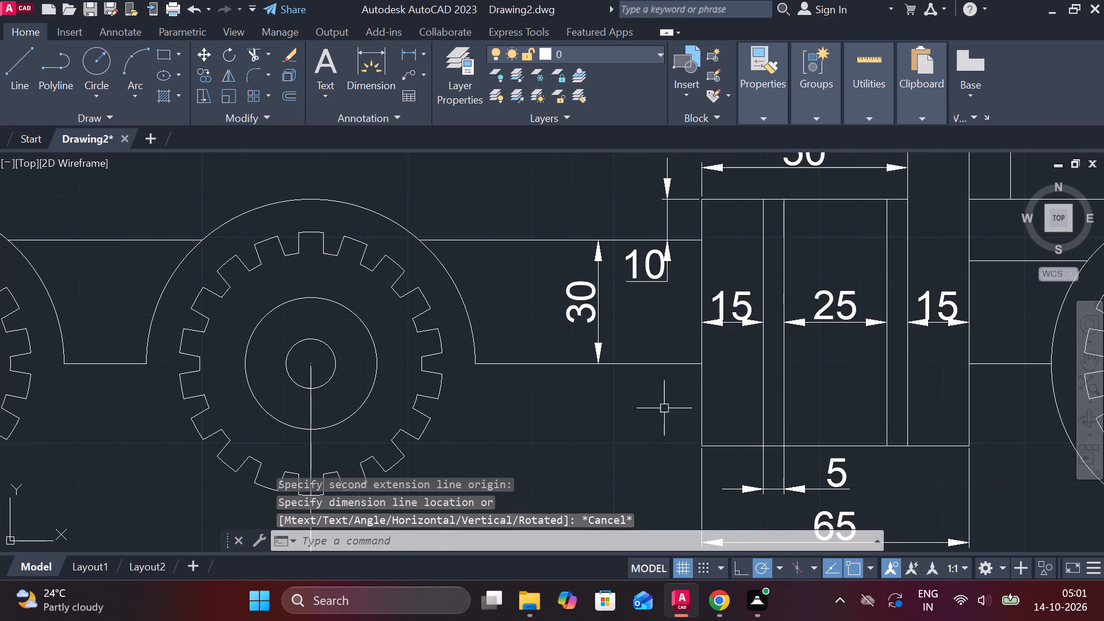
key("space")
left_click(692, 371)
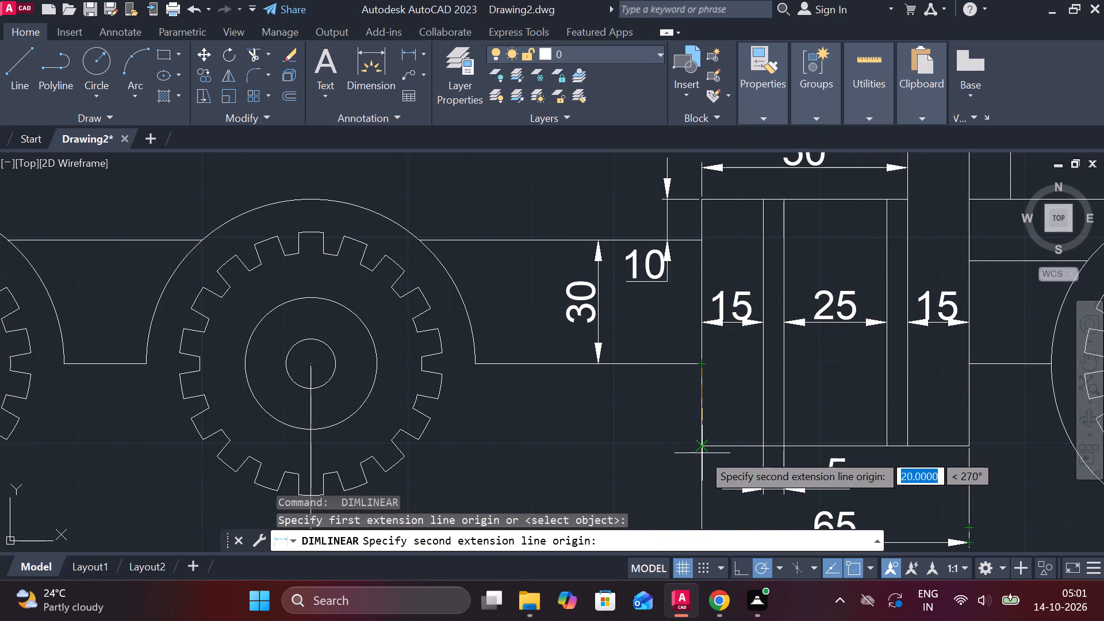
left_click(702, 453)
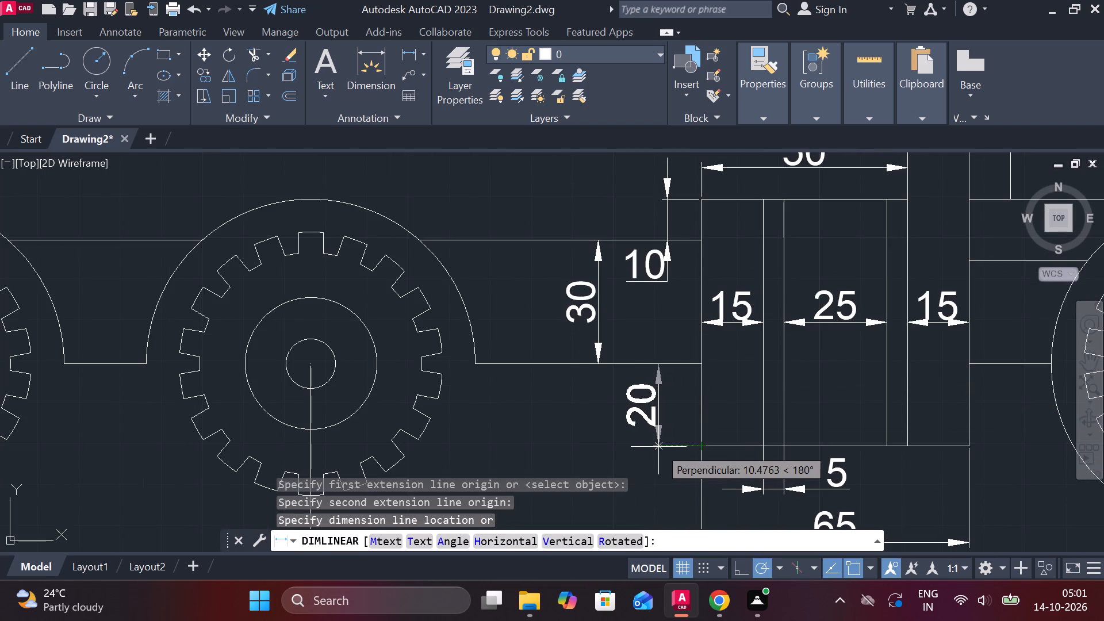
left_click(658, 447)
Add linear dimensions for the small cab door handle rectangle: its width above it and its height on its front side.
scroll(669, 456, "down", 2)
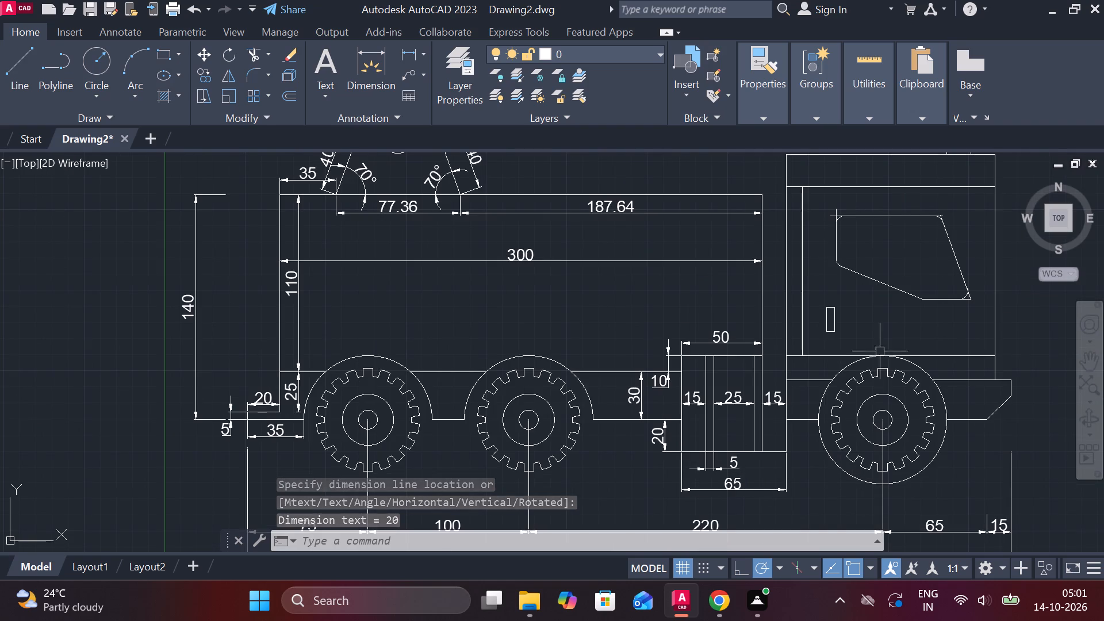
scroll(872, 328, "up", 2)
middle_click_drag(856, 328, 797, 354)
scroll(704, 282, "up", 1)
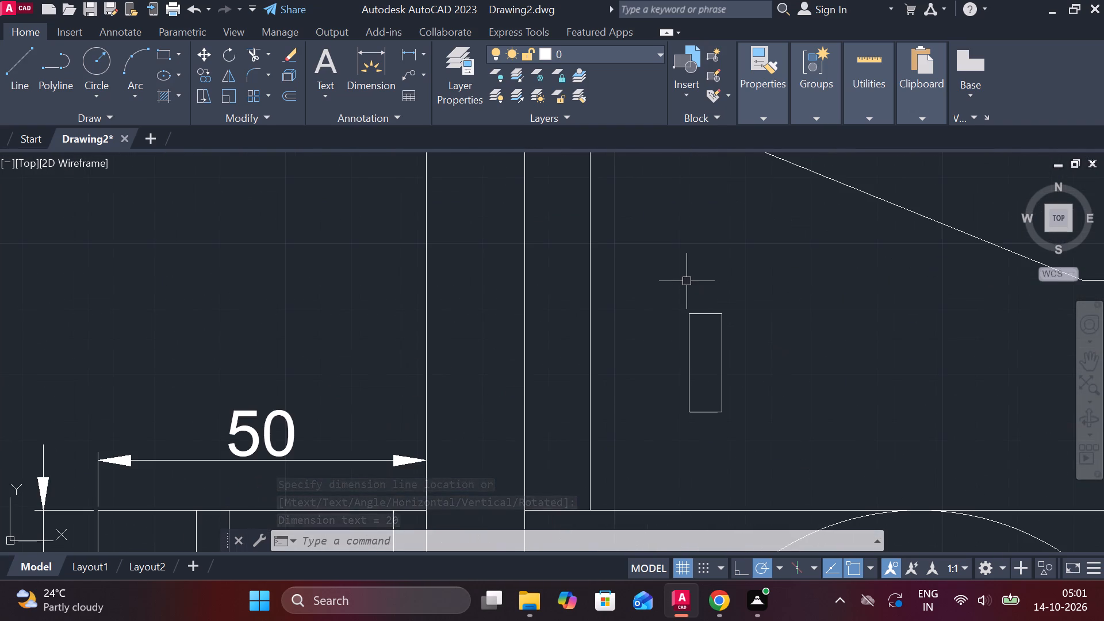
key("space")
double_click(687, 309)
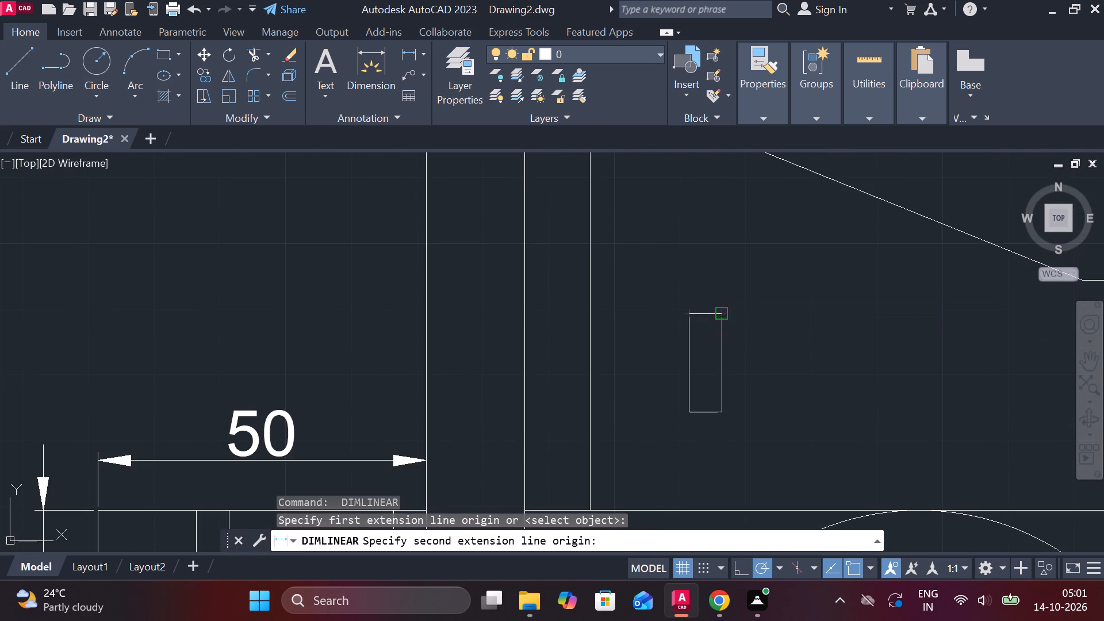
left_click(728, 315)
left_click(724, 278)
key("space")
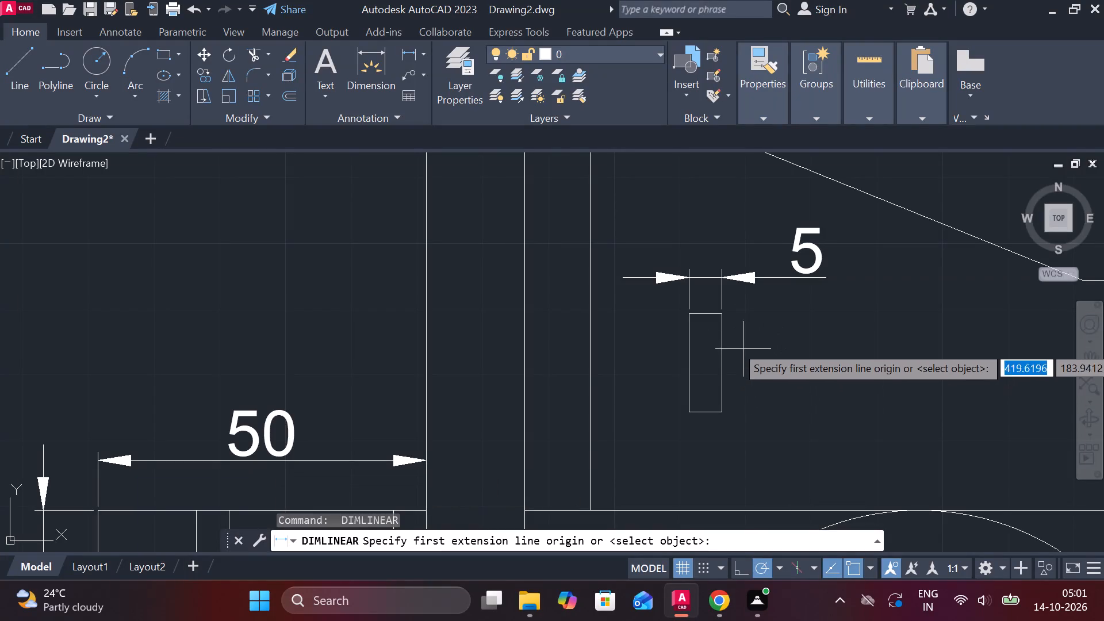
left_click(722, 316)
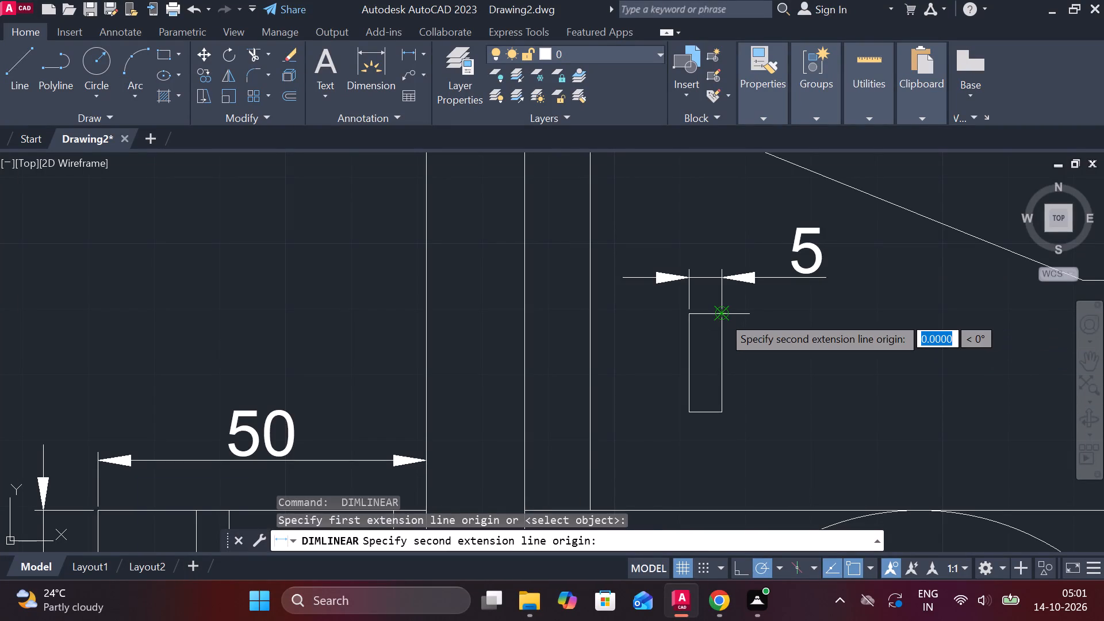
left_click(724, 405)
left_click(805, 402)
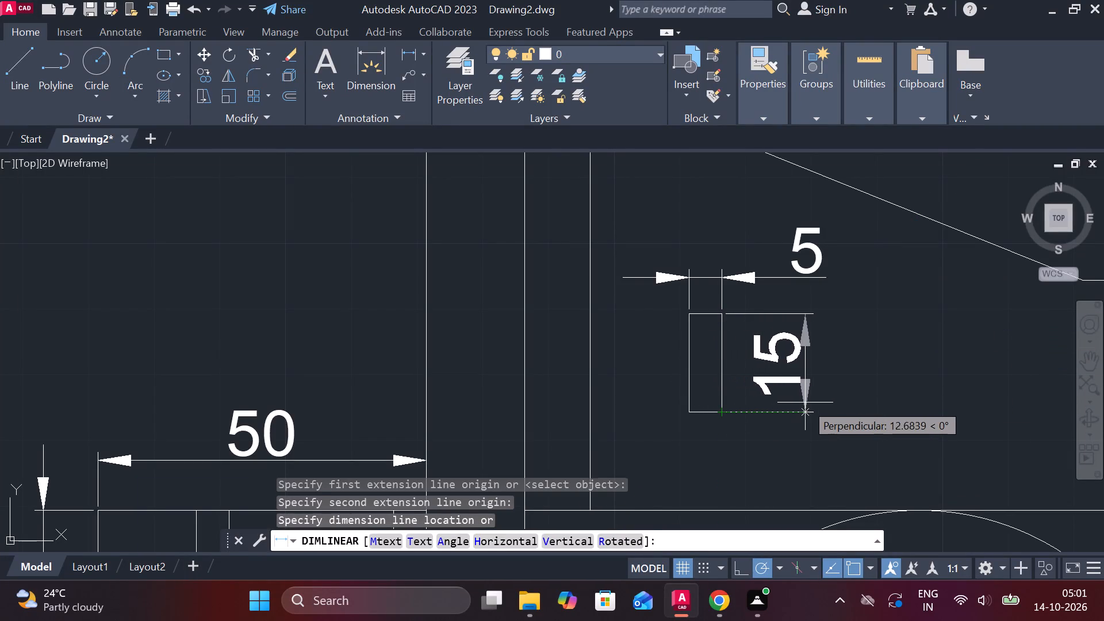
Dimension the door handle's position: horizontally from the cab's inner vertical line and vertically from the cab's bottom line.
key("space")
left_click(694, 420)
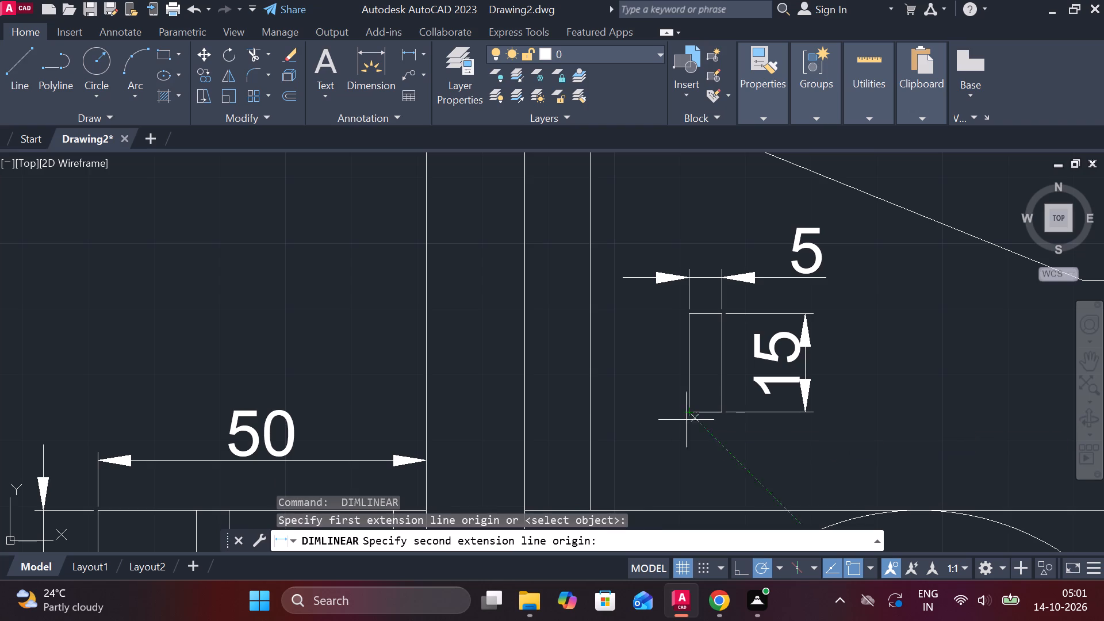
left_click(596, 413)
left_click(620, 404)
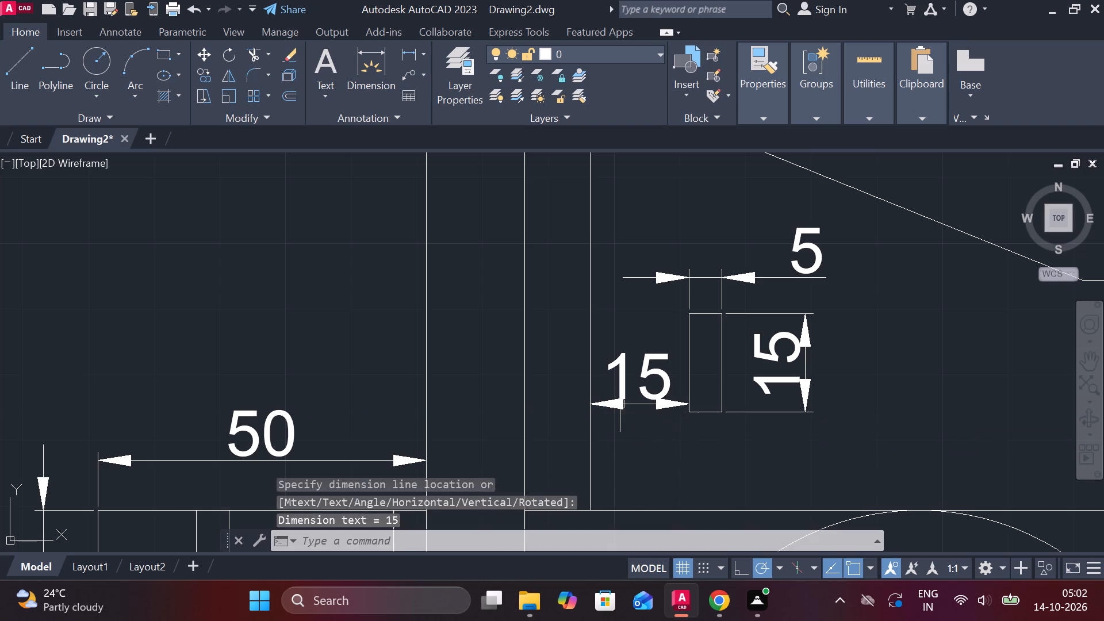
key("space")
left_click(706, 415)
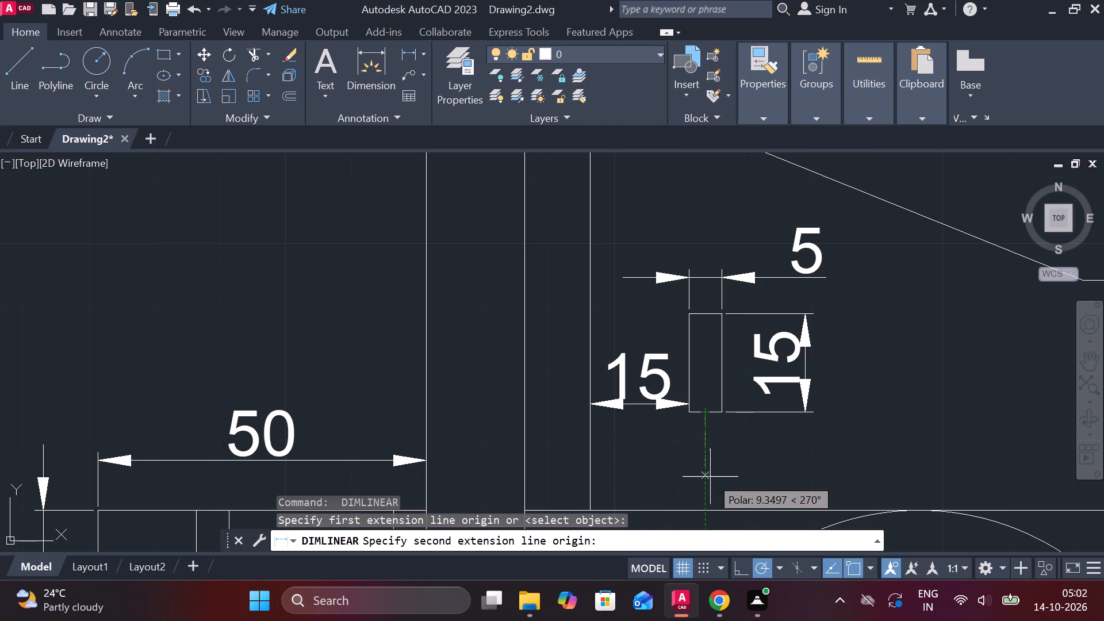
left_click(711, 509)
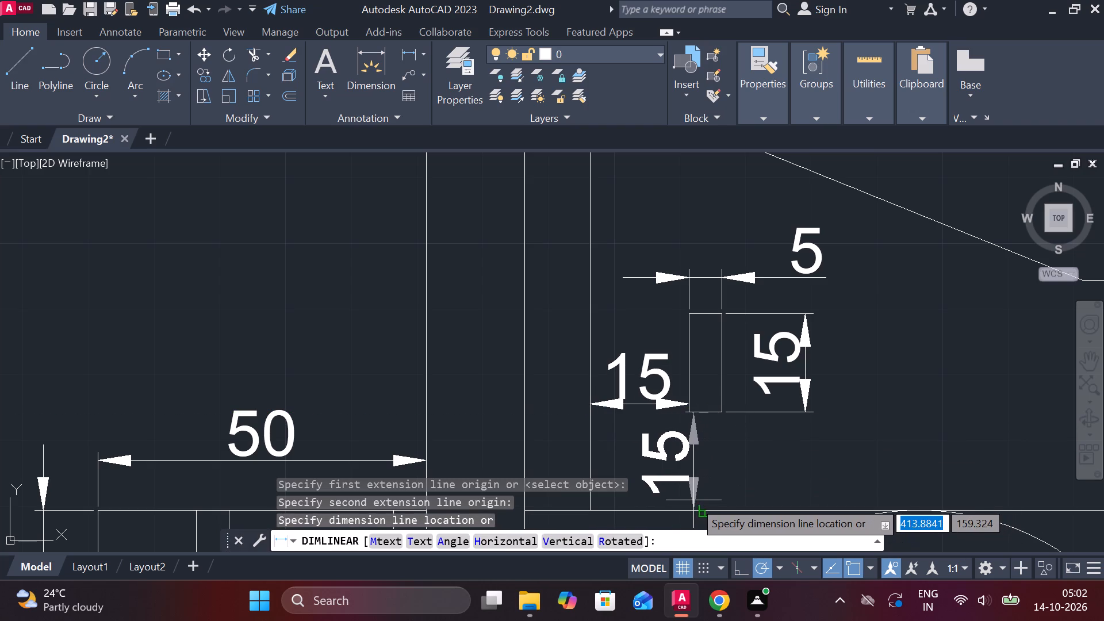
left_click(703, 500)
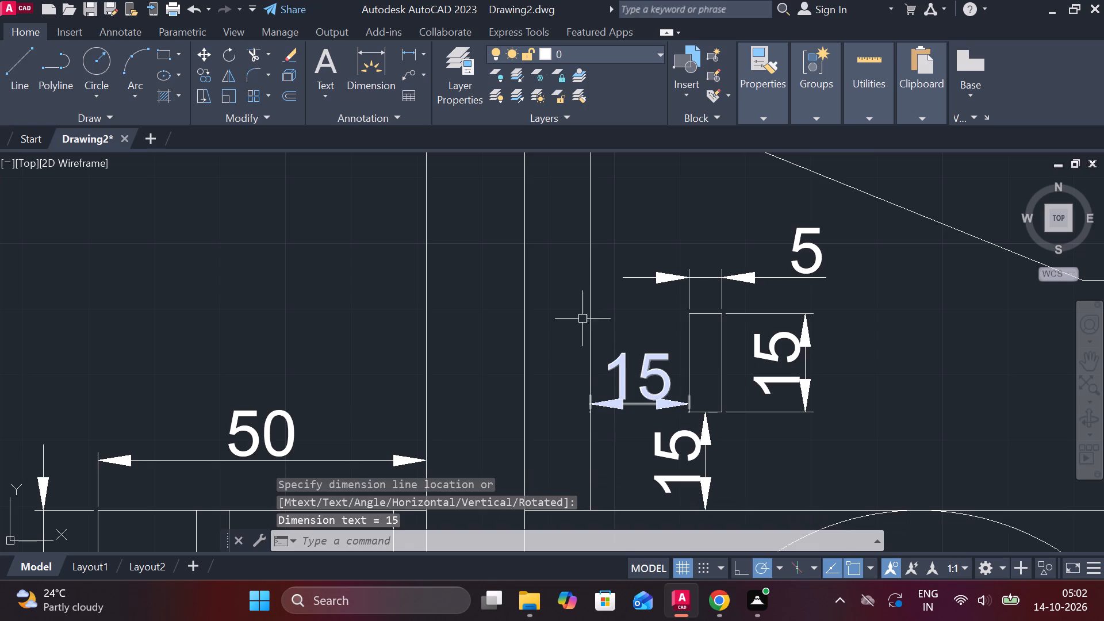
Add a horizontal linear dimension between the cab's rear edge and its inner vertical line, placed above the handle's width dimension.
key("space")
left_click(531, 260)
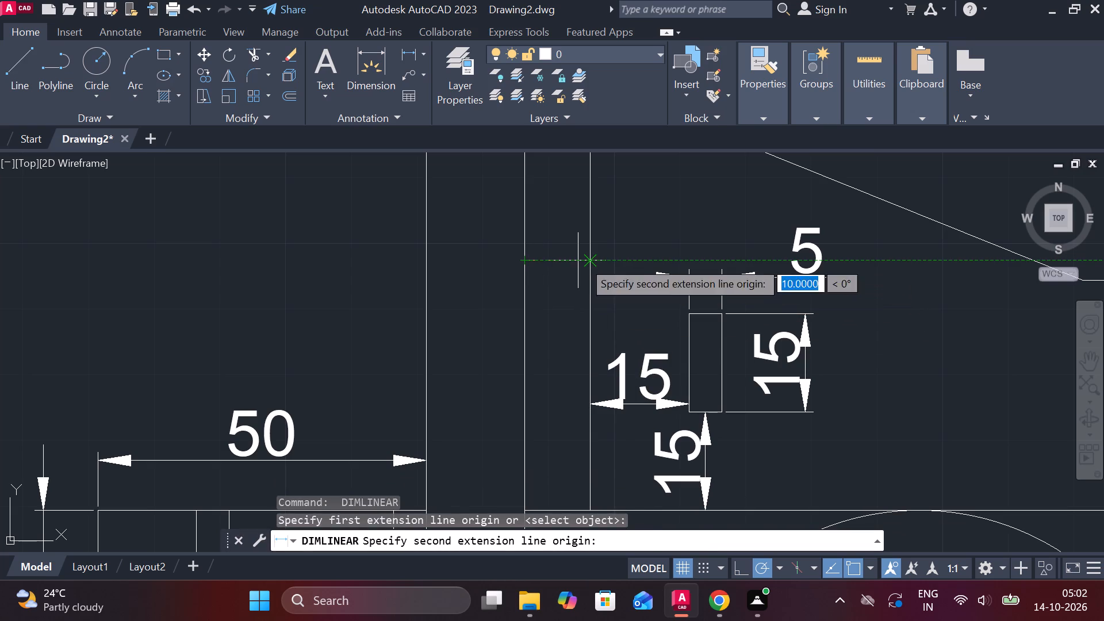
left_click(590, 260)
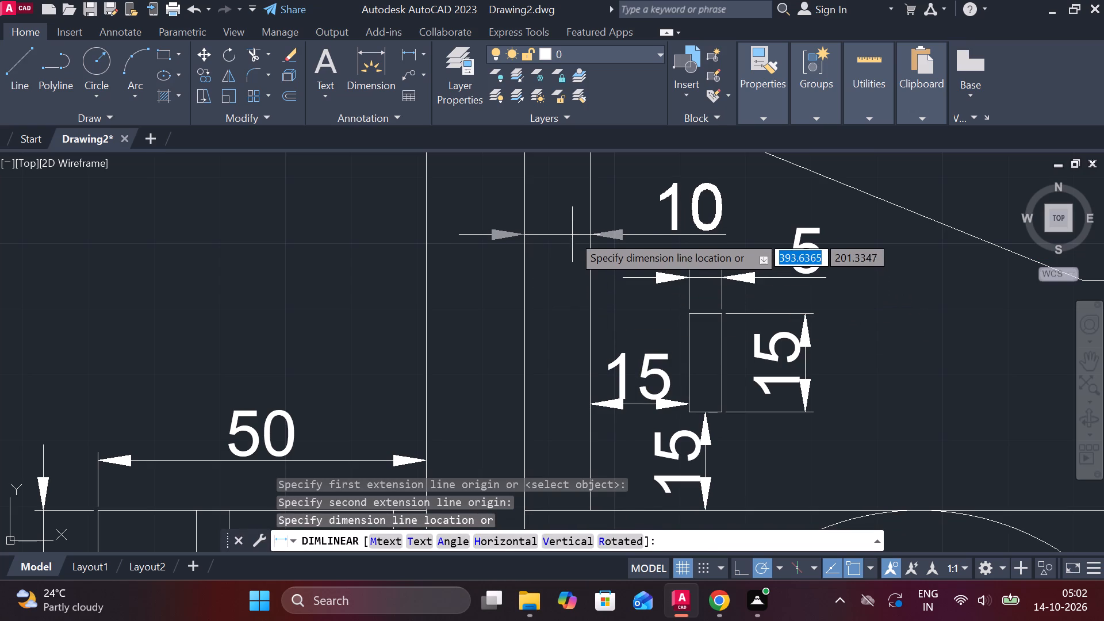
left_click(576, 225)
Modify dimension style ISO-25 to turn off drawing dimension lines between extension lines, and set a style current.
scroll(576, 225, "down", 2)
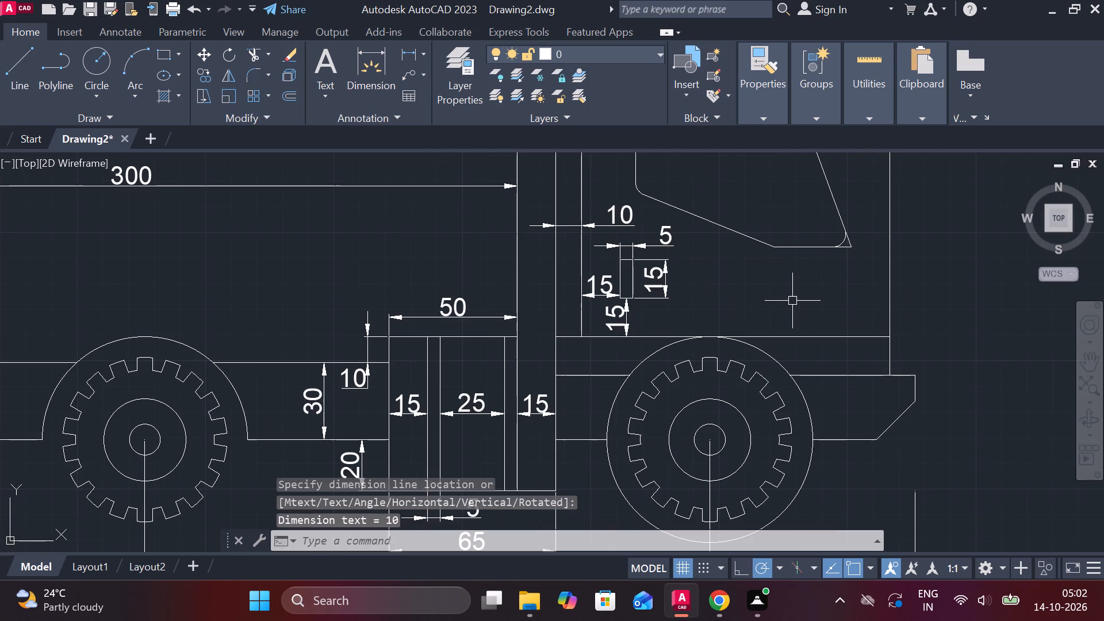
key("Escape")
type("d")
key("space")
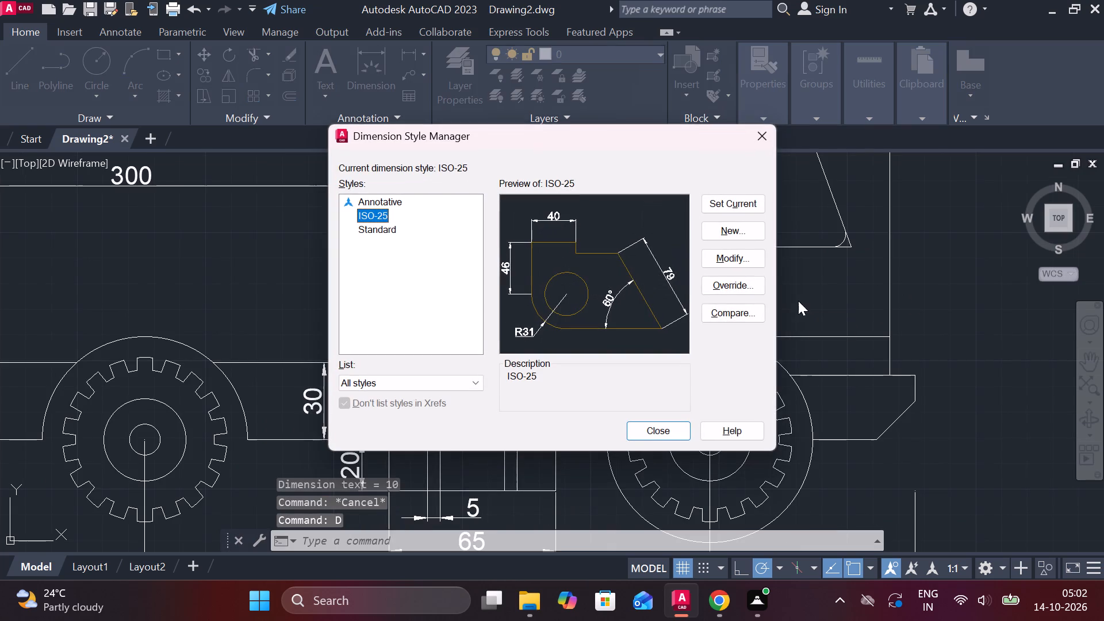
left_click(732, 263)
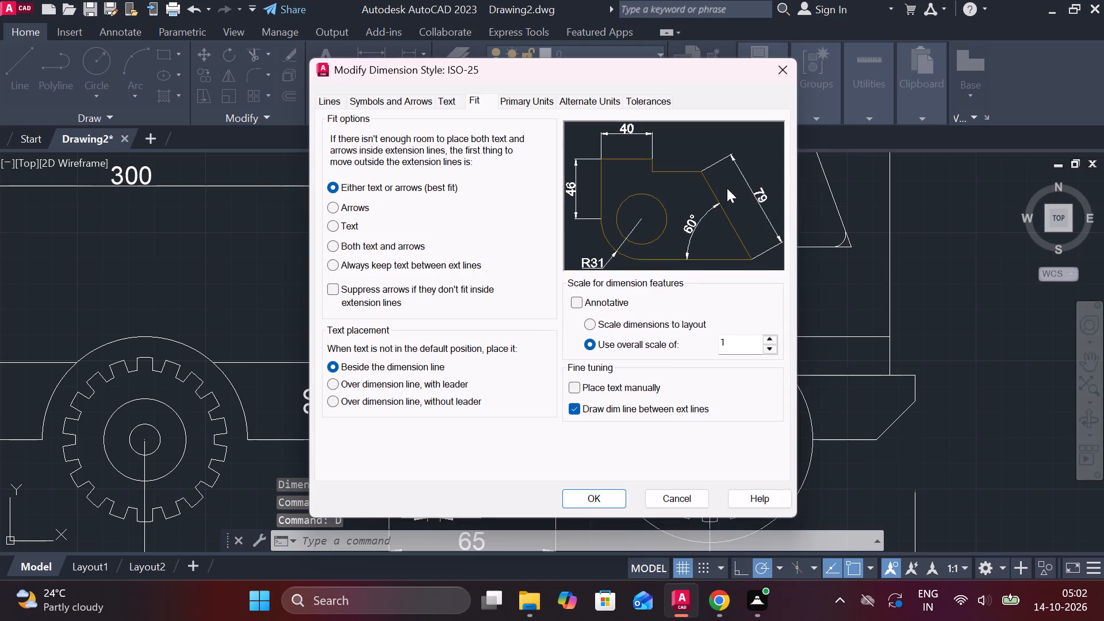
left_click(578, 410)
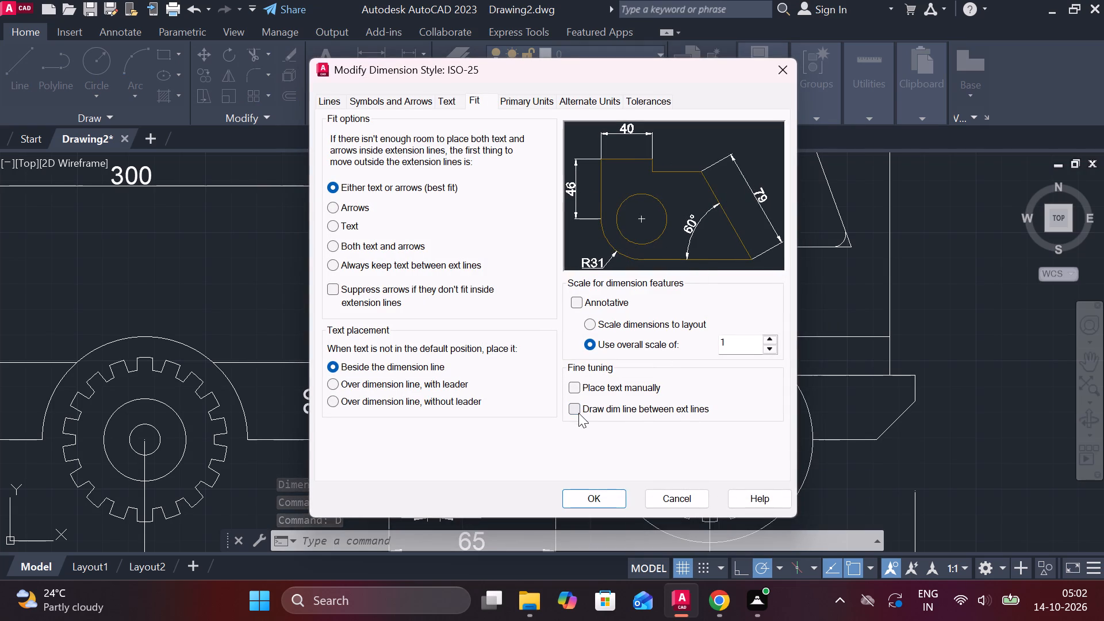
left_click(598, 492)
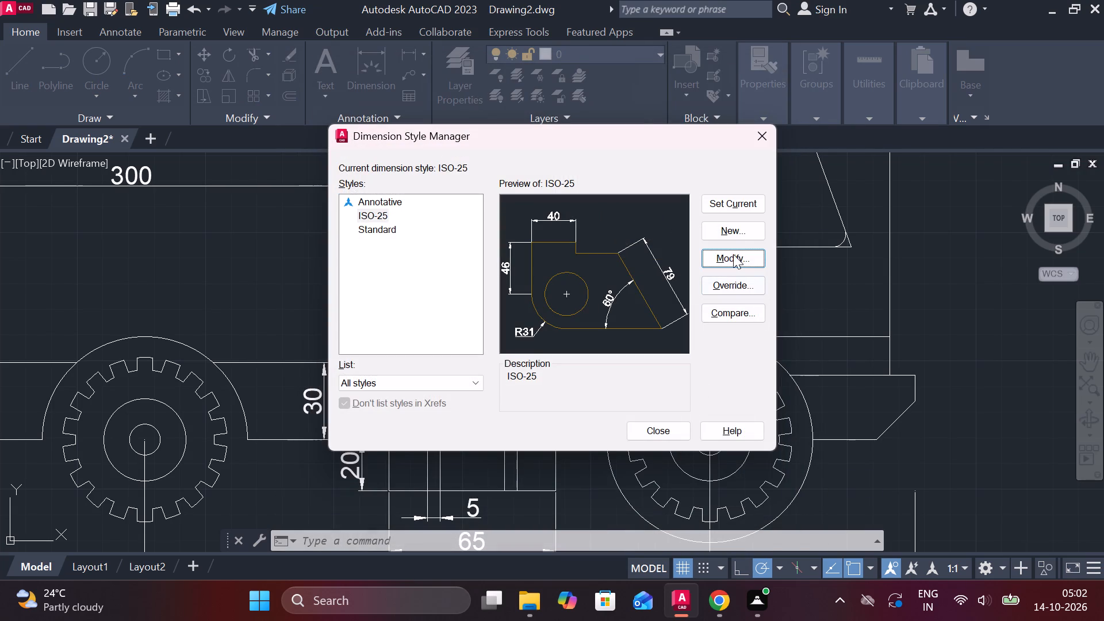
left_click(739, 201)
left_click(669, 430)
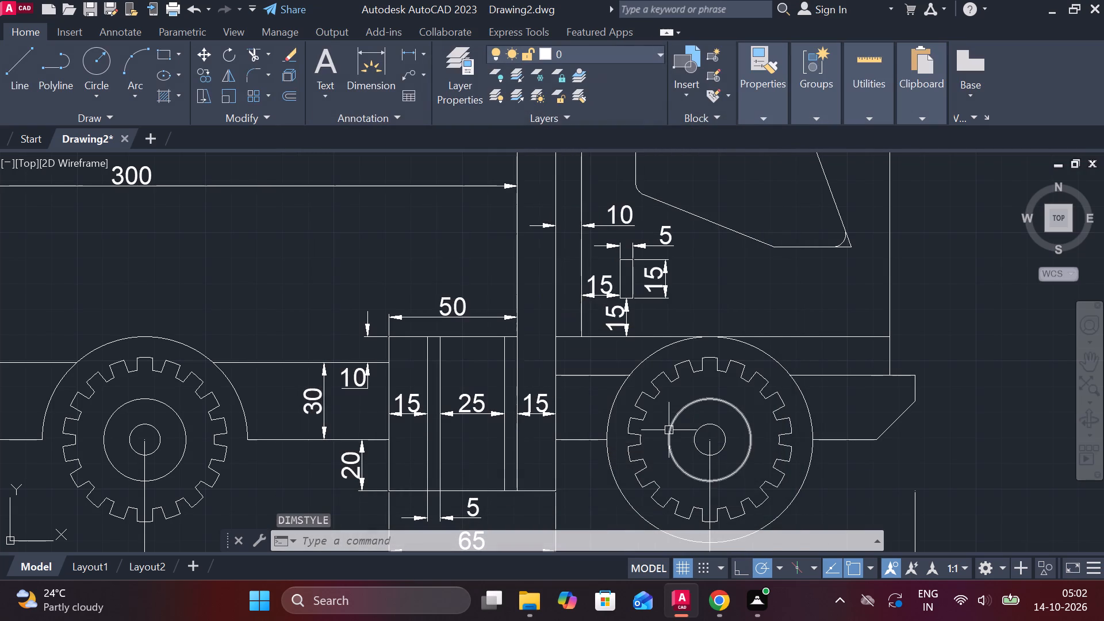
scroll(530, 259, "down", 2)
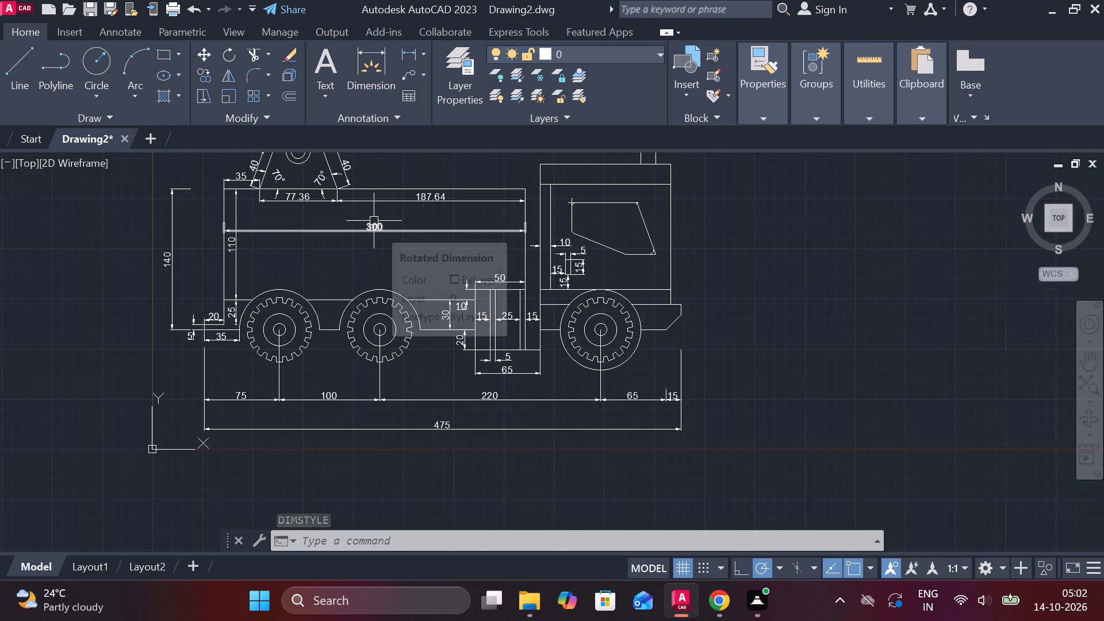
Modify dimension style ISO-25 to use arrow size 3.5 and text height 6, and set the style current.
scroll(569, 306, "up", 2)
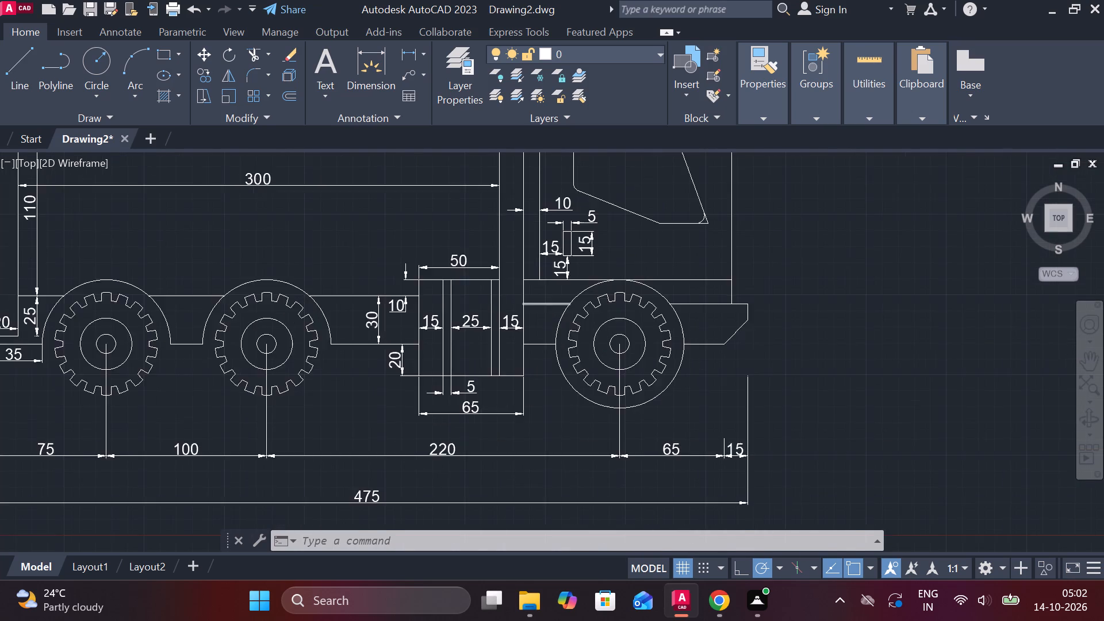
type("d")
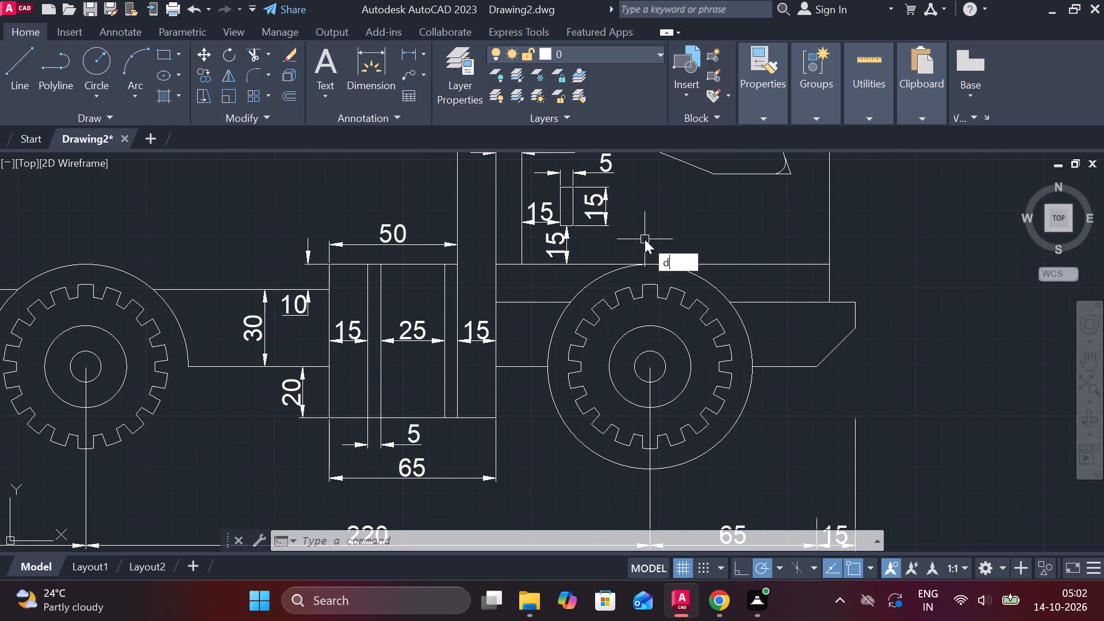
key("space")
left_click(722, 251)
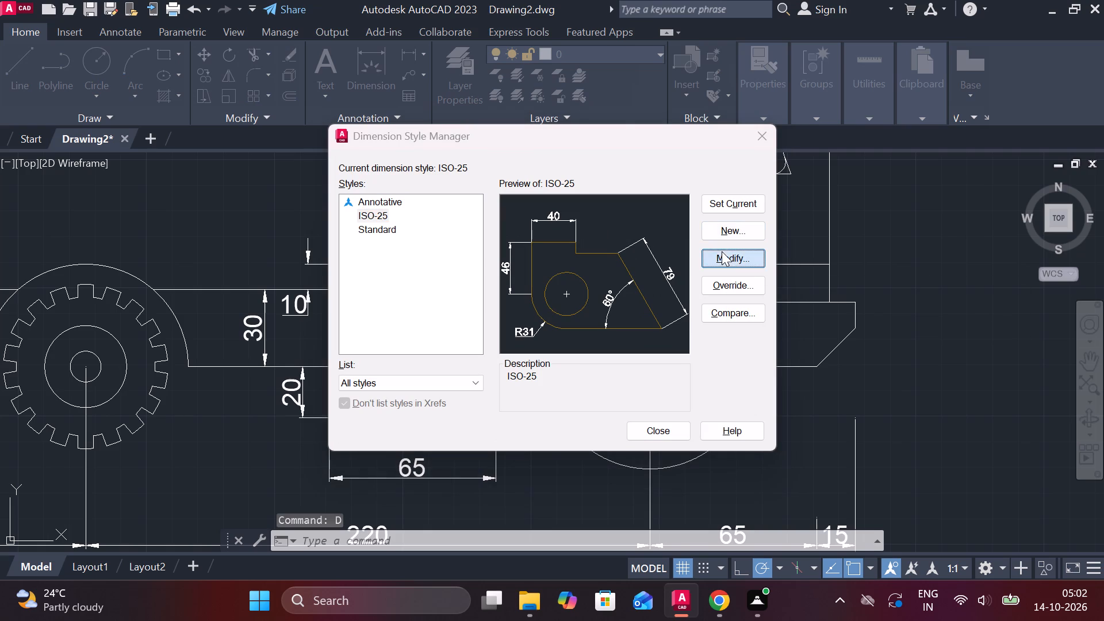
left_click(374, 103)
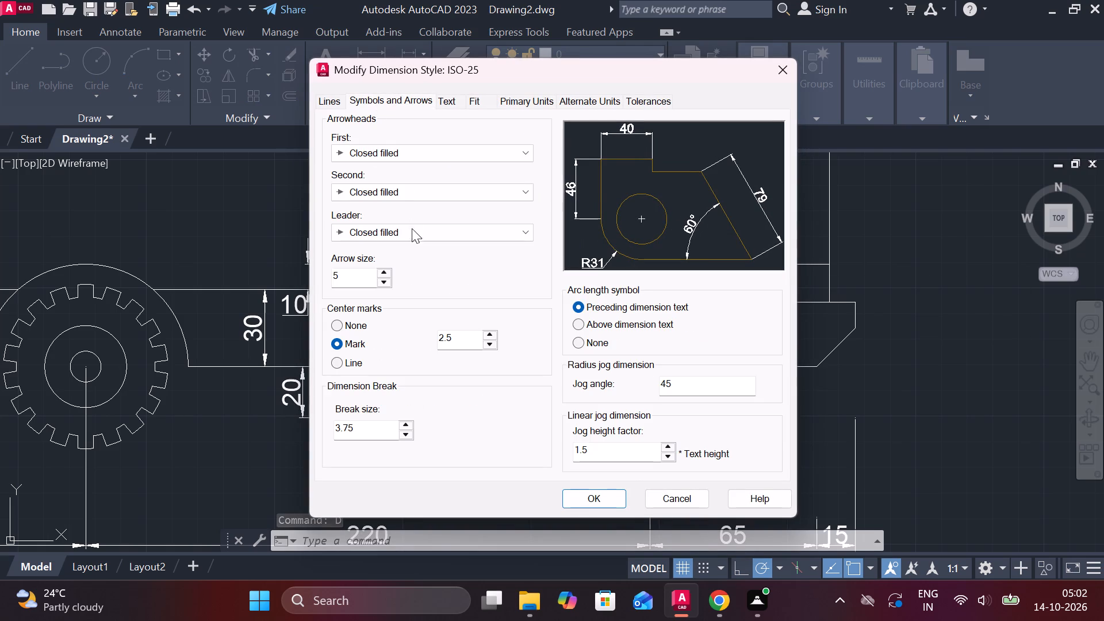
left_click_drag(354, 272, 320, 275)
left_click(320, 275)
type("3.")
key("5")
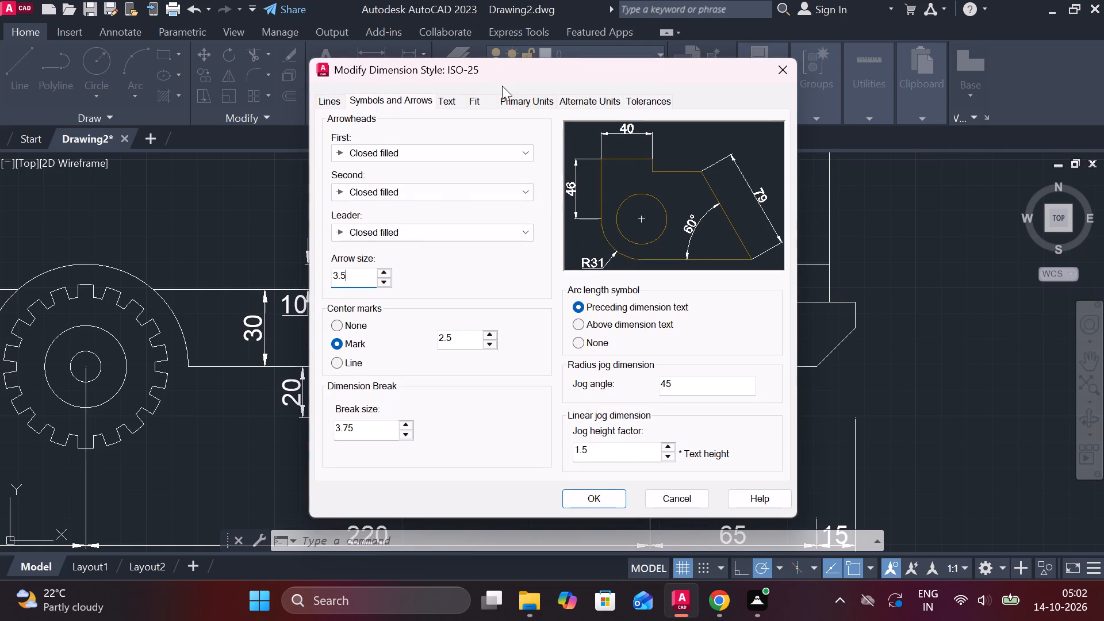
left_click(455, 105)
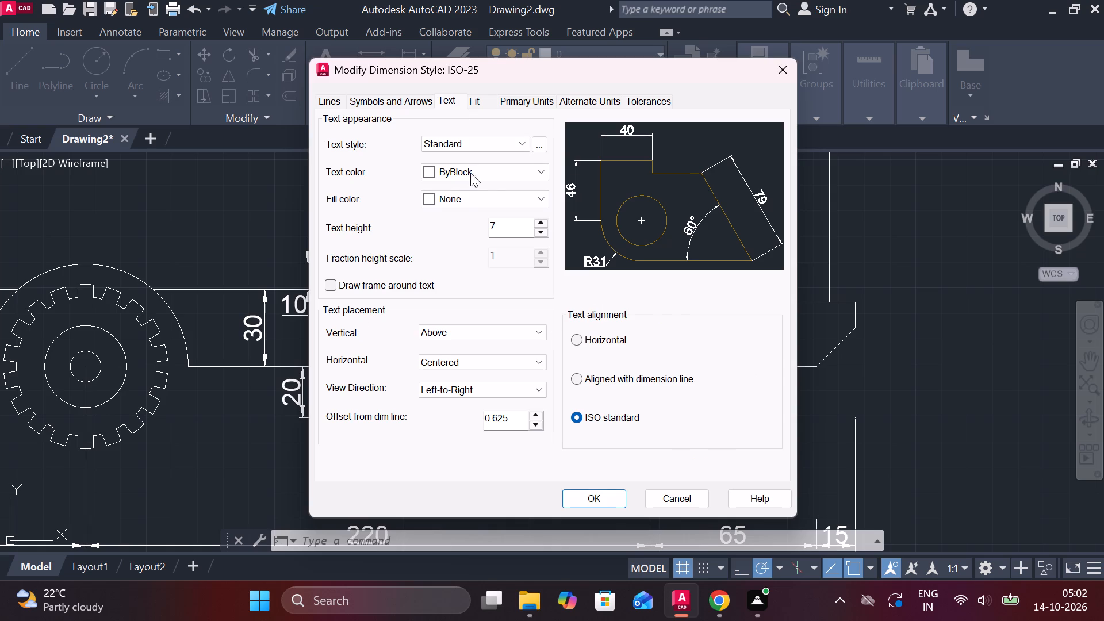
left_click_drag(513, 229, 470, 229)
left_click(470, 229)
key("6")
left_click(610, 490)
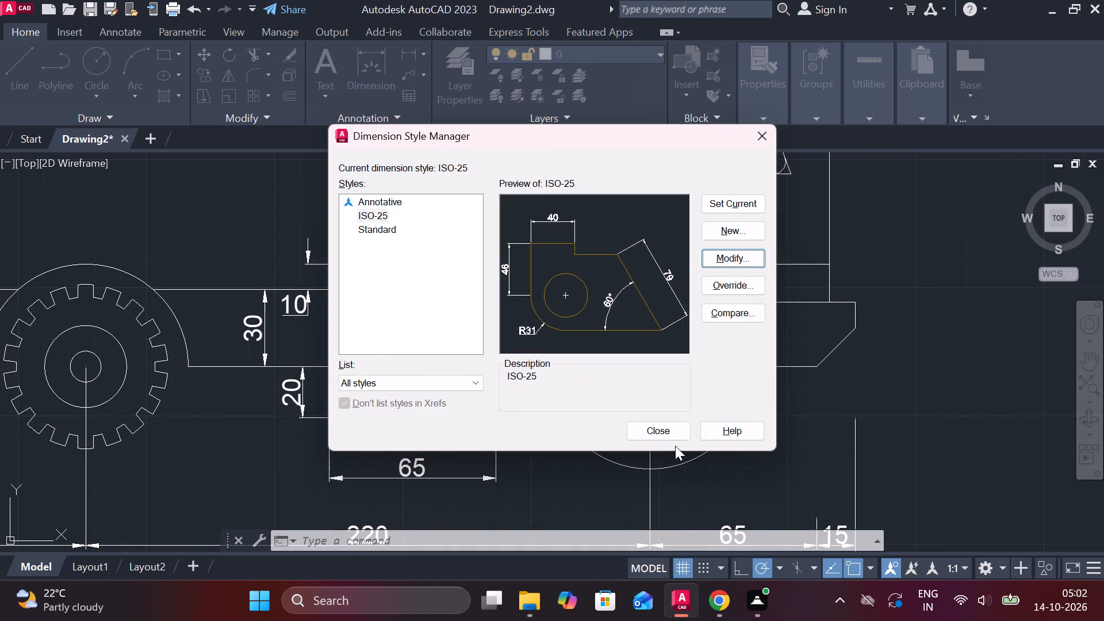
left_click(734, 264)
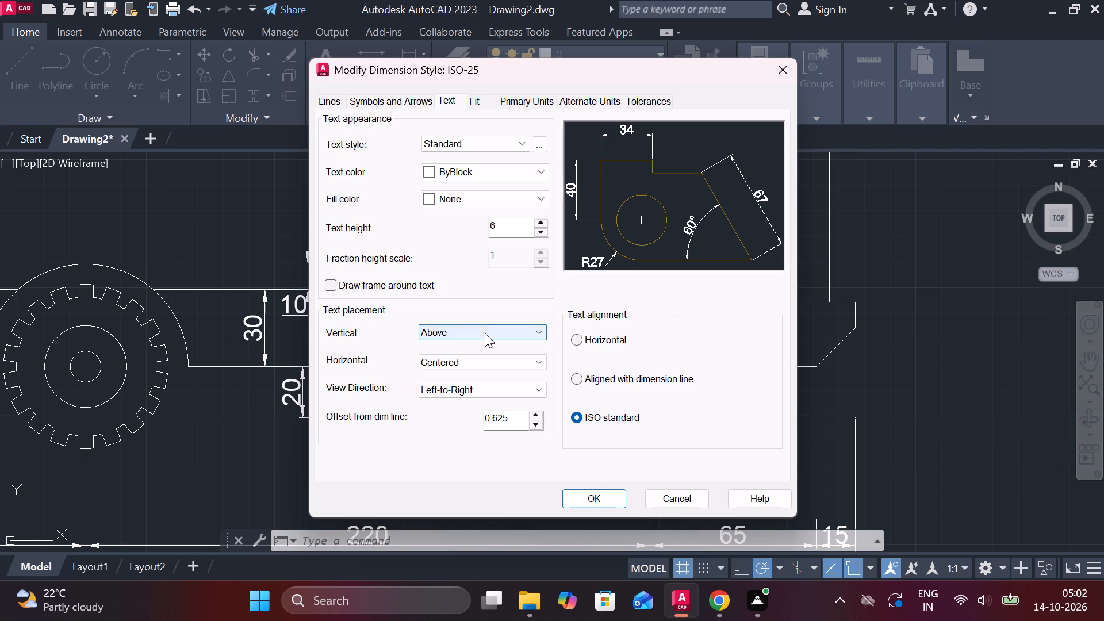
left_click(576, 496)
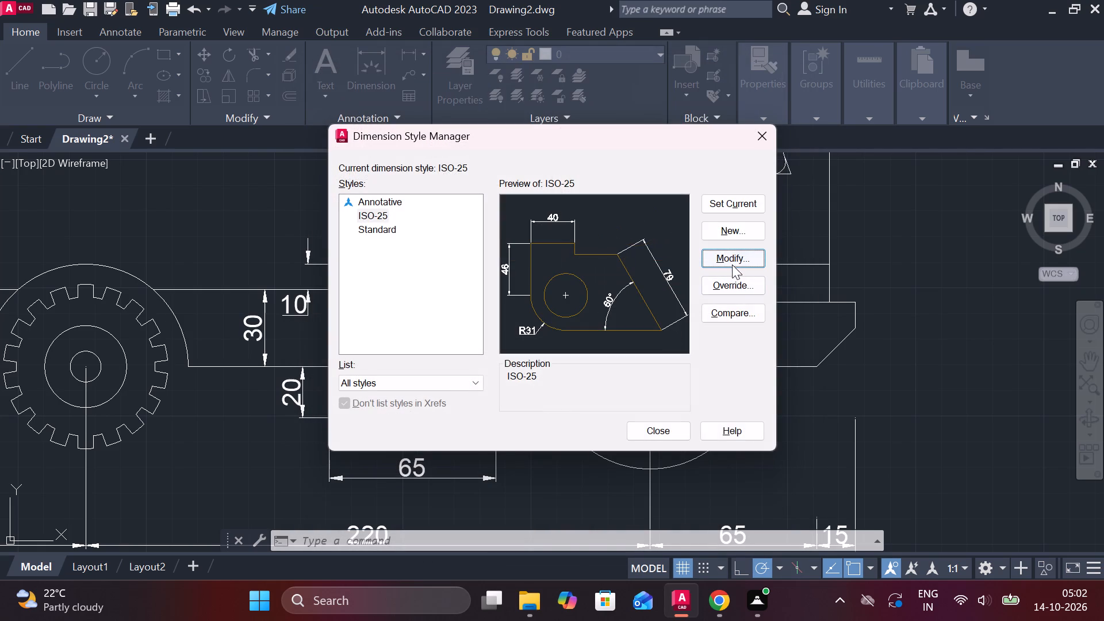
left_click(735, 209)
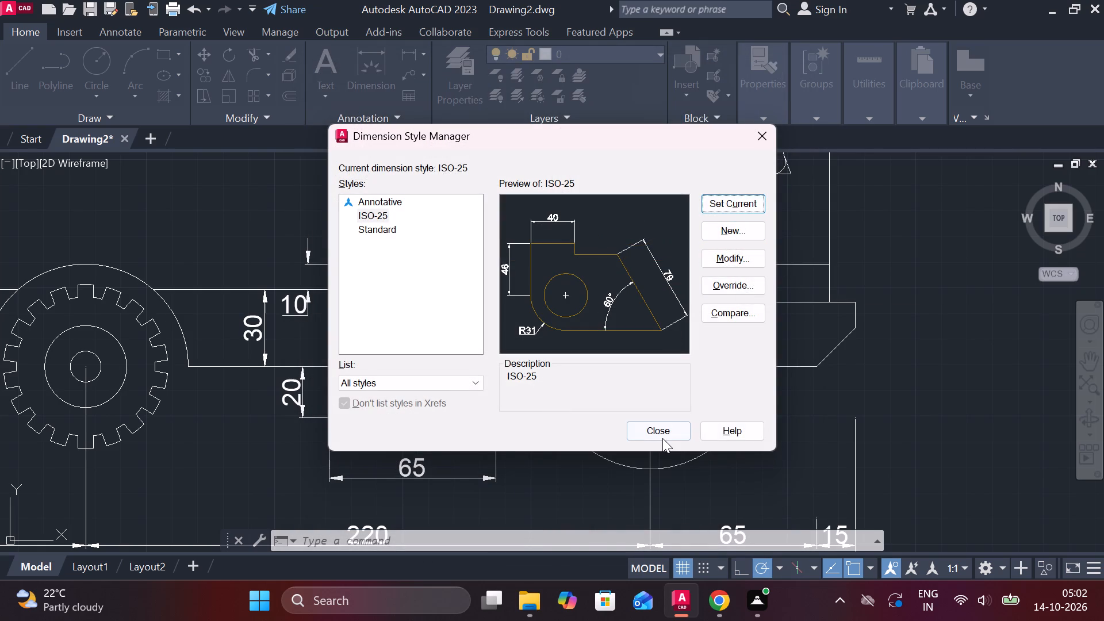
left_click(662, 438)
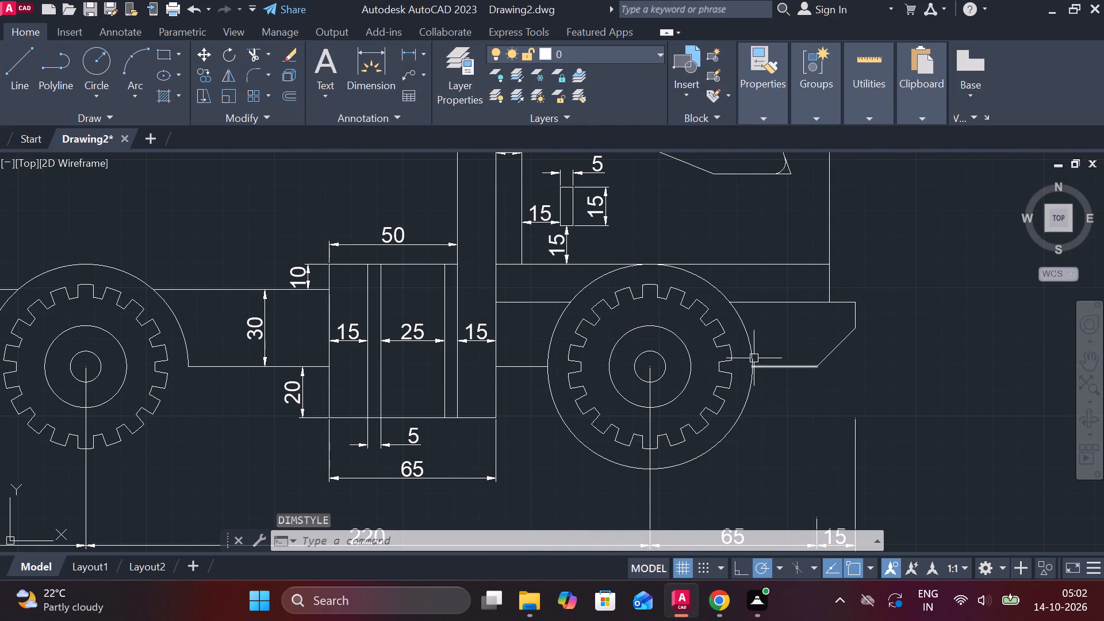
Add a horizontal linear dimension for the cab window's top edge, measured between its unrounded corners and placed above the window.
scroll(565, 302, "down", 2)
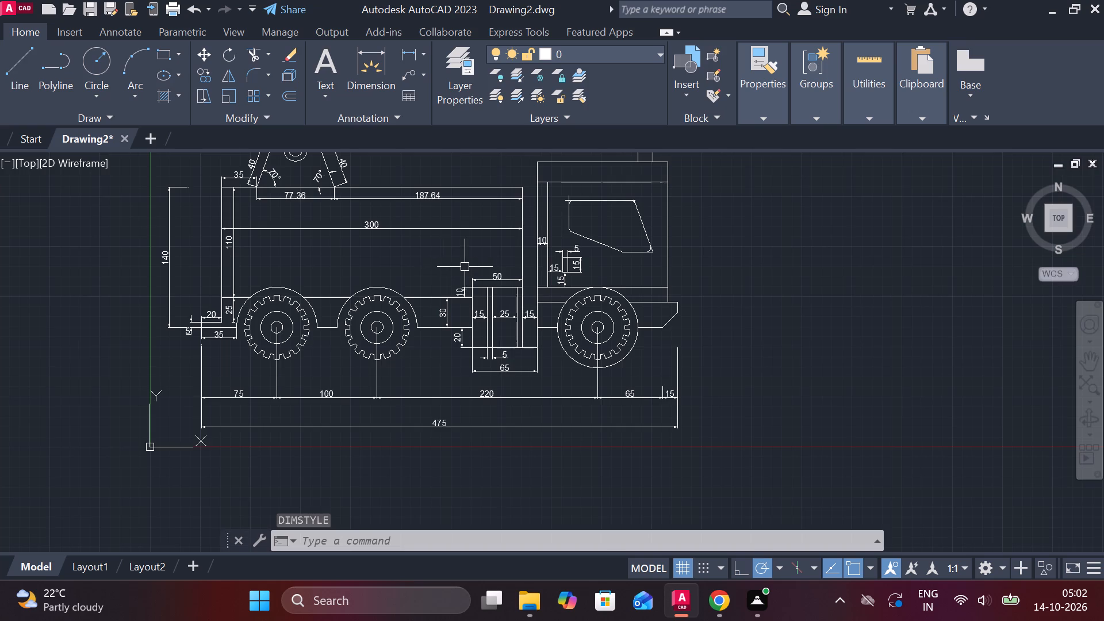
middle_click_drag(475, 267, 510, 309)
middle_click_drag(470, 308, 581, 304)
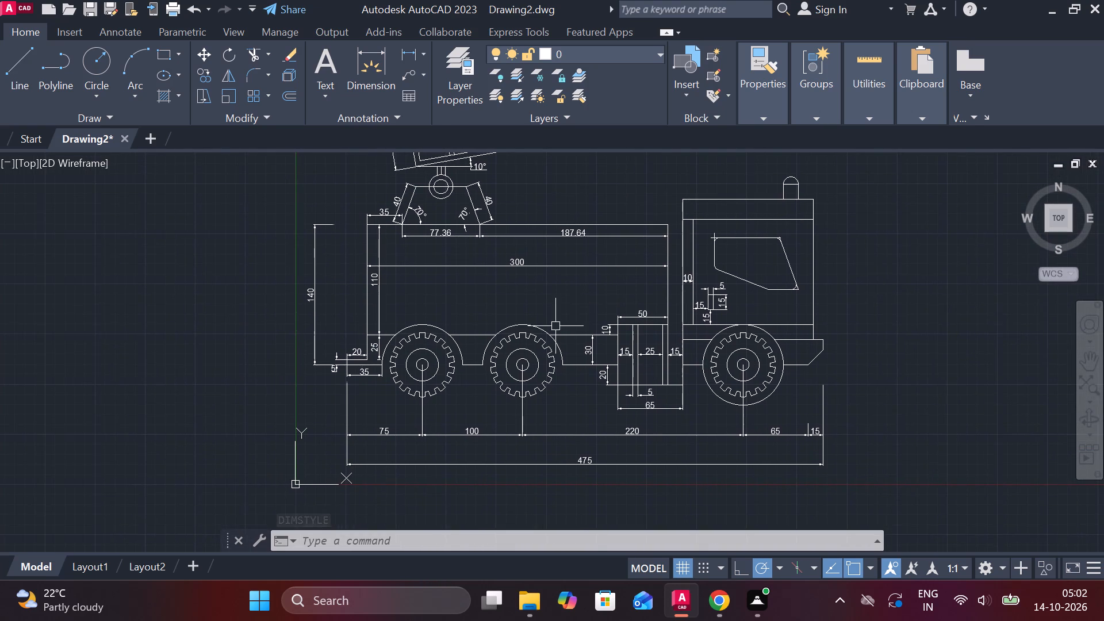
scroll(555, 326, "up", 1)
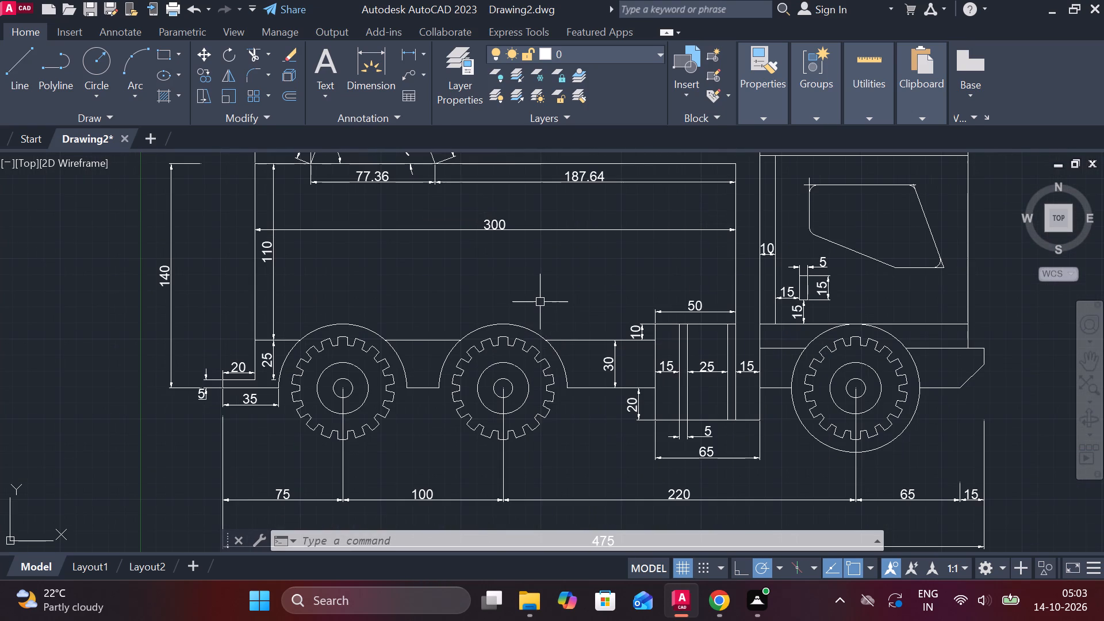
middle_click_drag(668, 308, 526, 332)
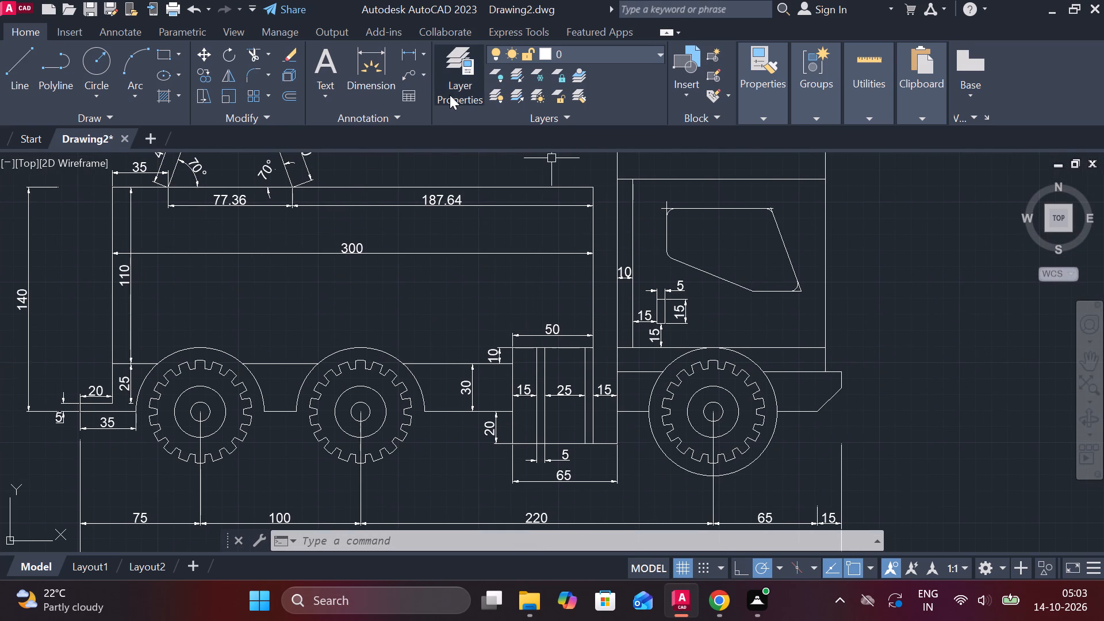
left_click(416, 56)
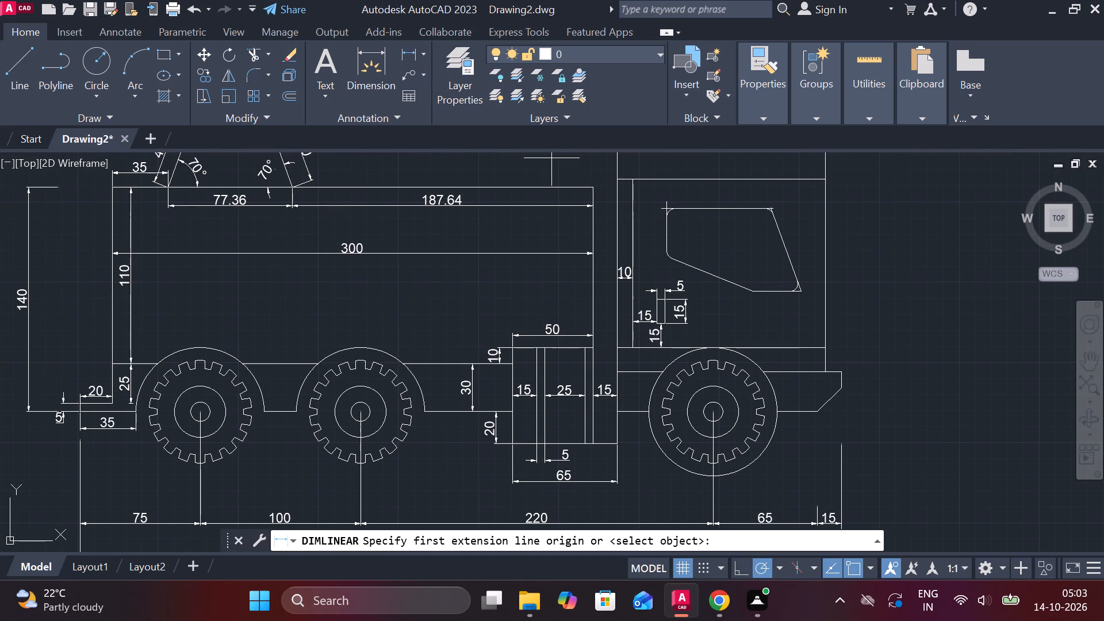
scroll(635, 194, "up", 1)
middle_click_drag(692, 205, 632, 250)
scroll(638, 250, "up", 1)
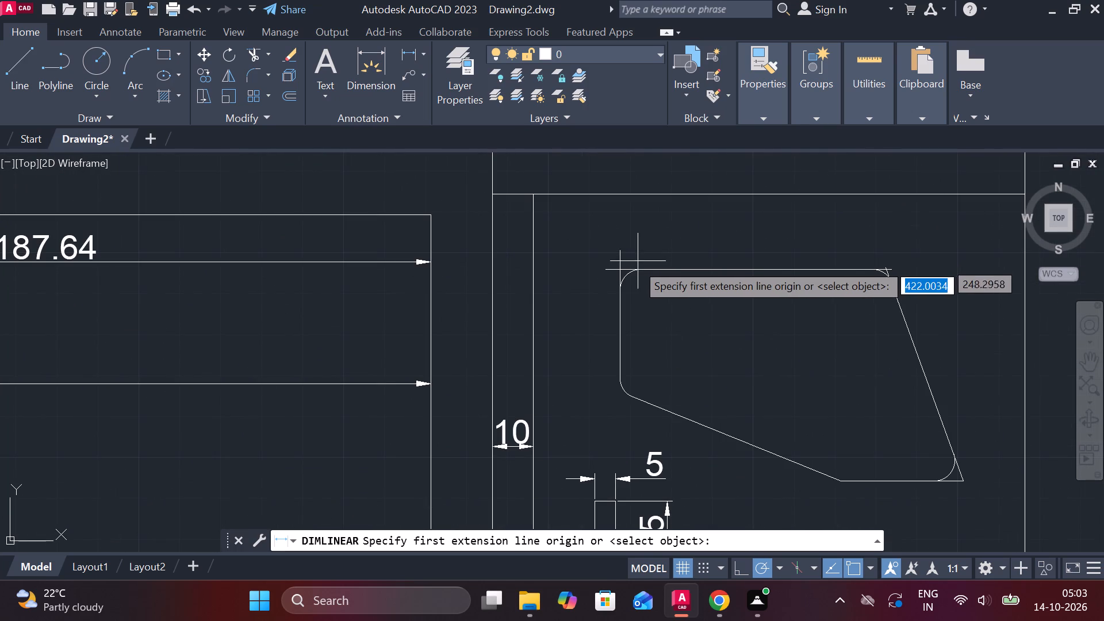
left_click(624, 266)
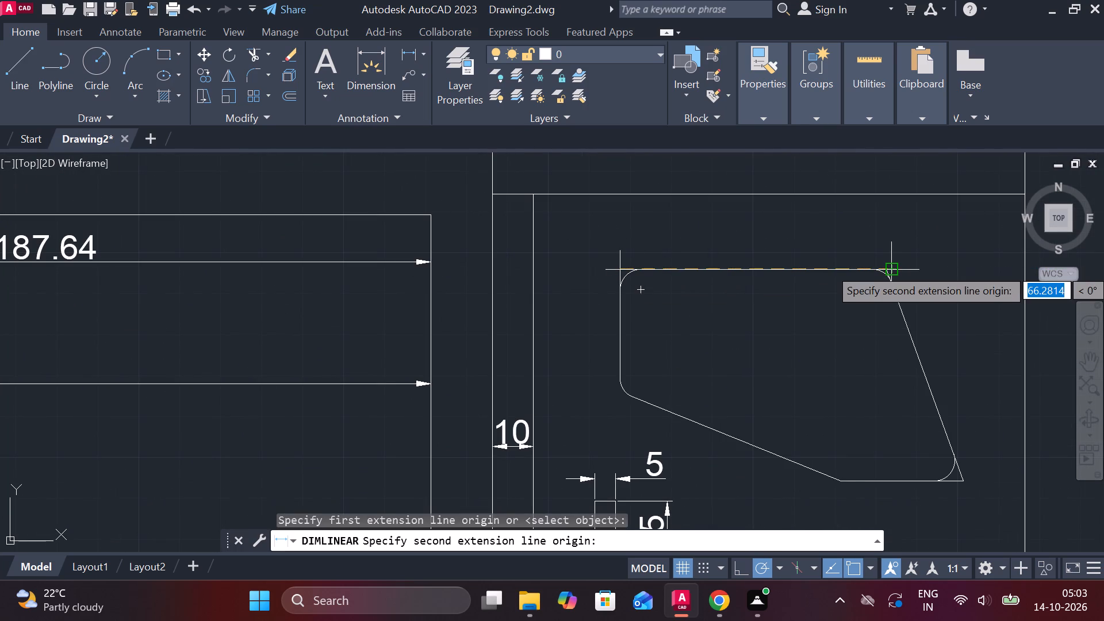
scroll(886, 267, "up", 3)
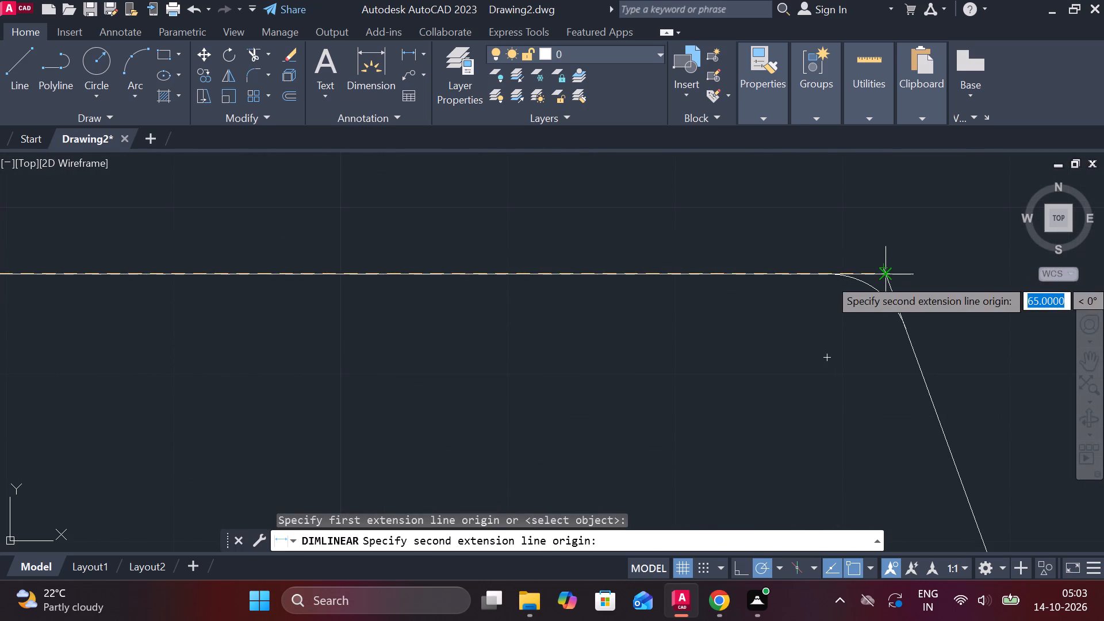
left_click(887, 278)
scroll(810, 227, "down", 3)
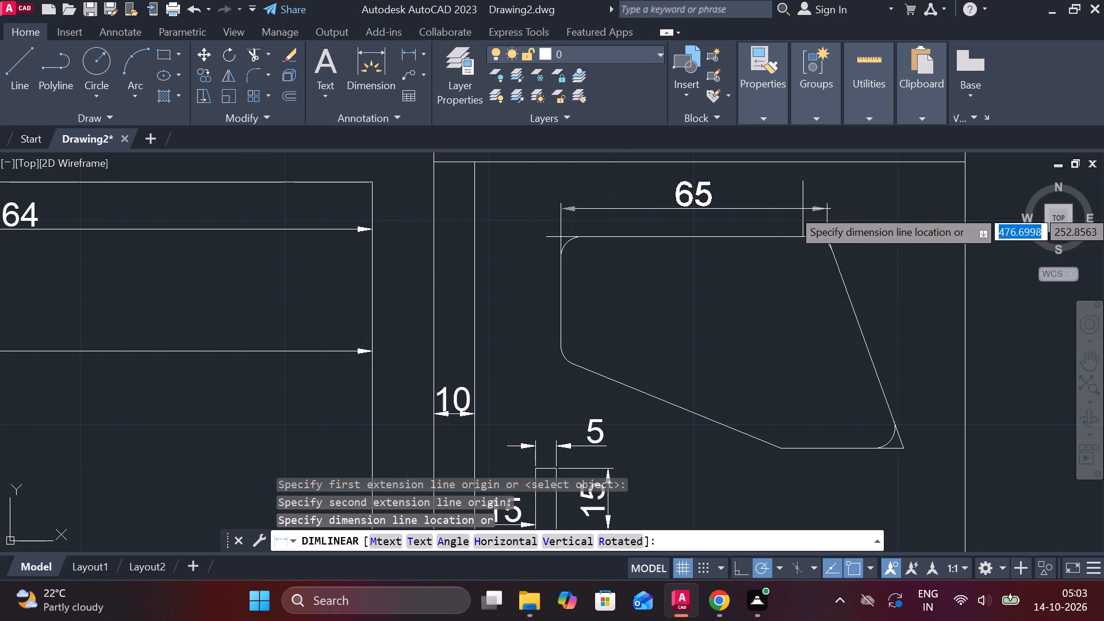
left_click(803, 210)
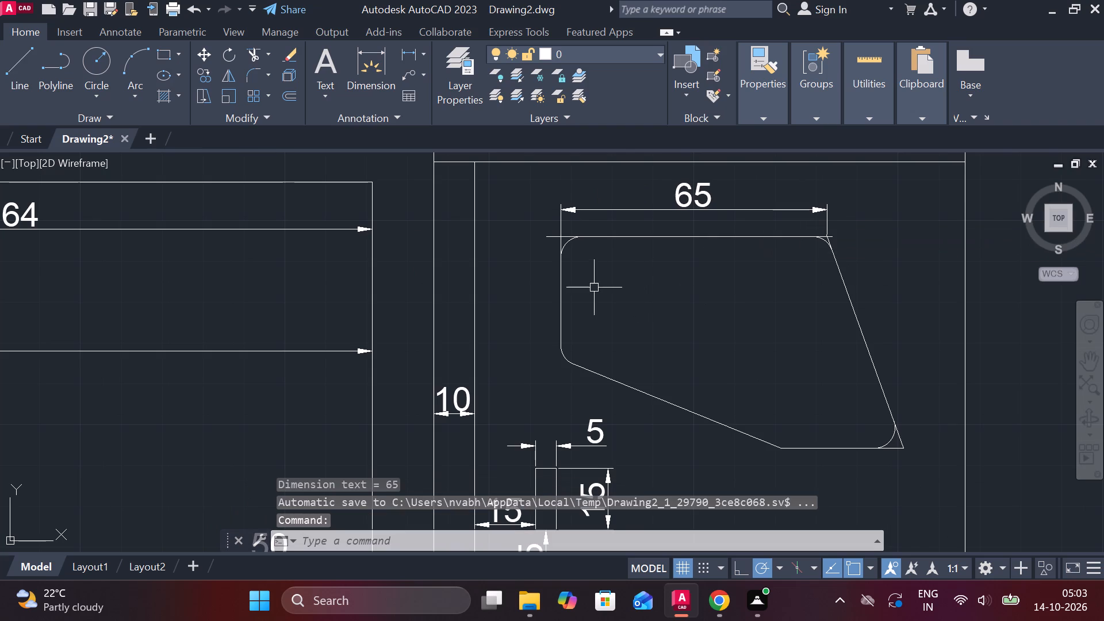
Add a vertical linear dimension for the cab window's rear edge, placed just behind the window.
key("space")
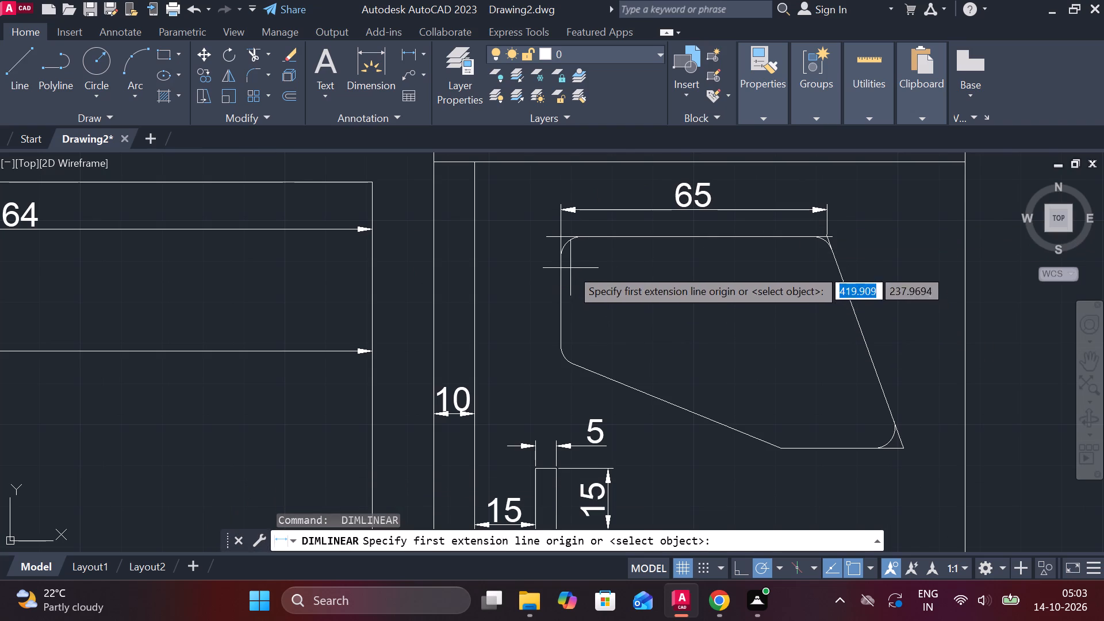
left_click(561, 234)
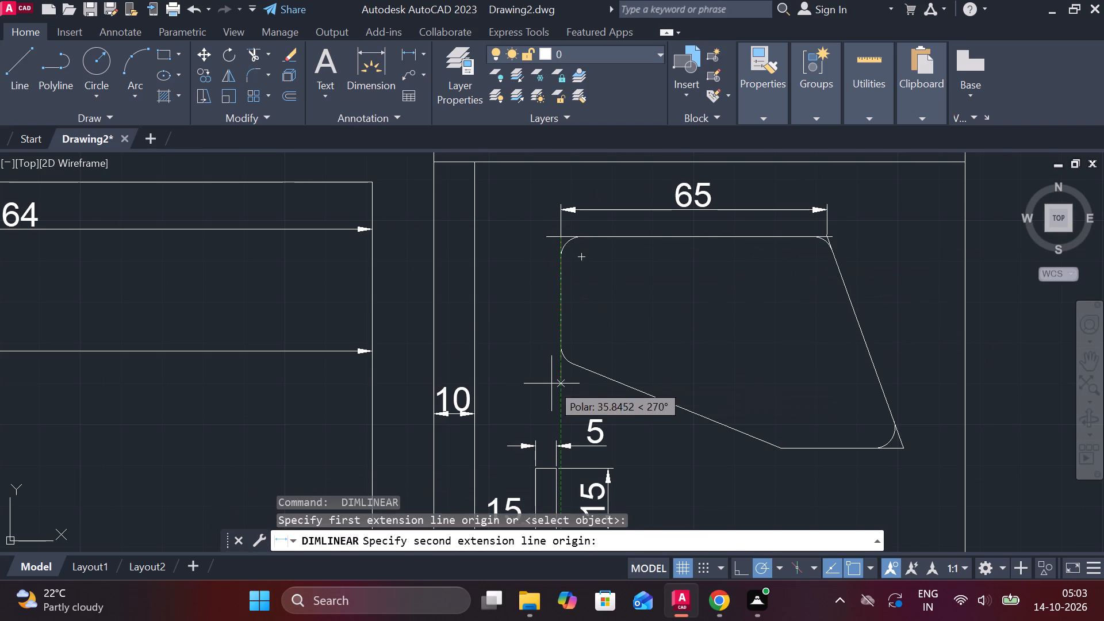
left_click(561, 365)
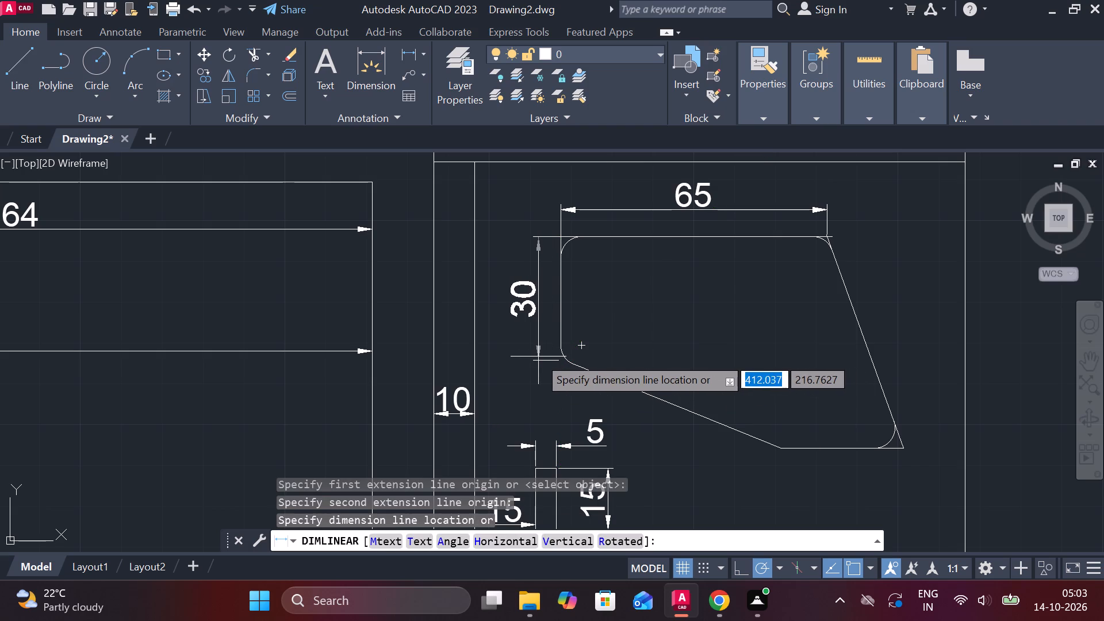
left_click(538, 356)
middle_click_drag(681, 367, 664, 365)
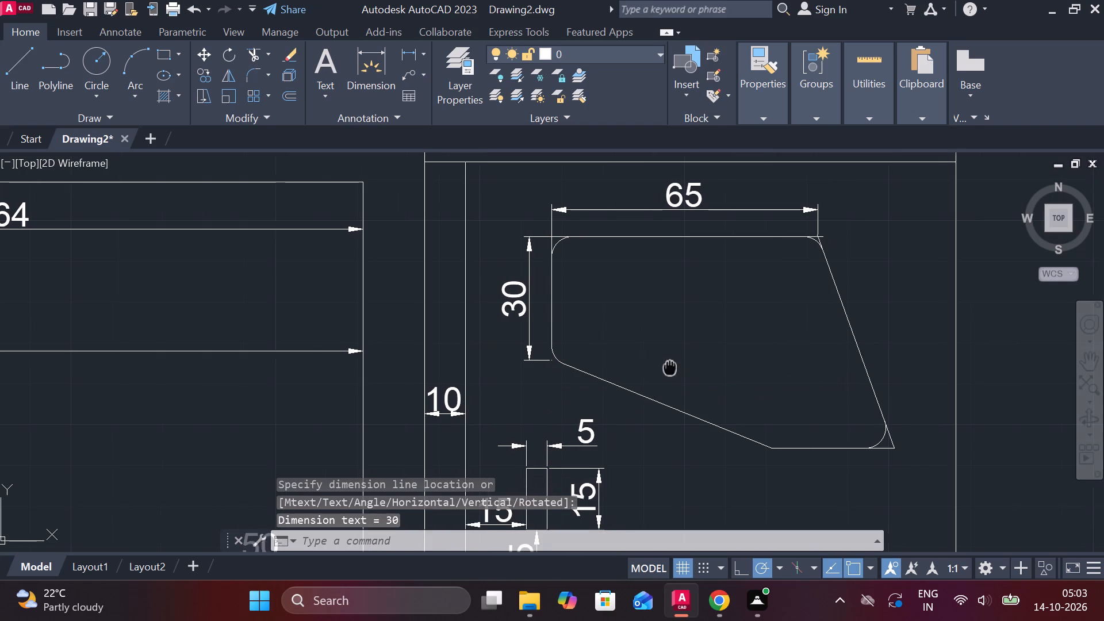
middle_click_drag(664, 365, 653, 361)
middle_click_drag(699, 351, 679, 350)
key("v")
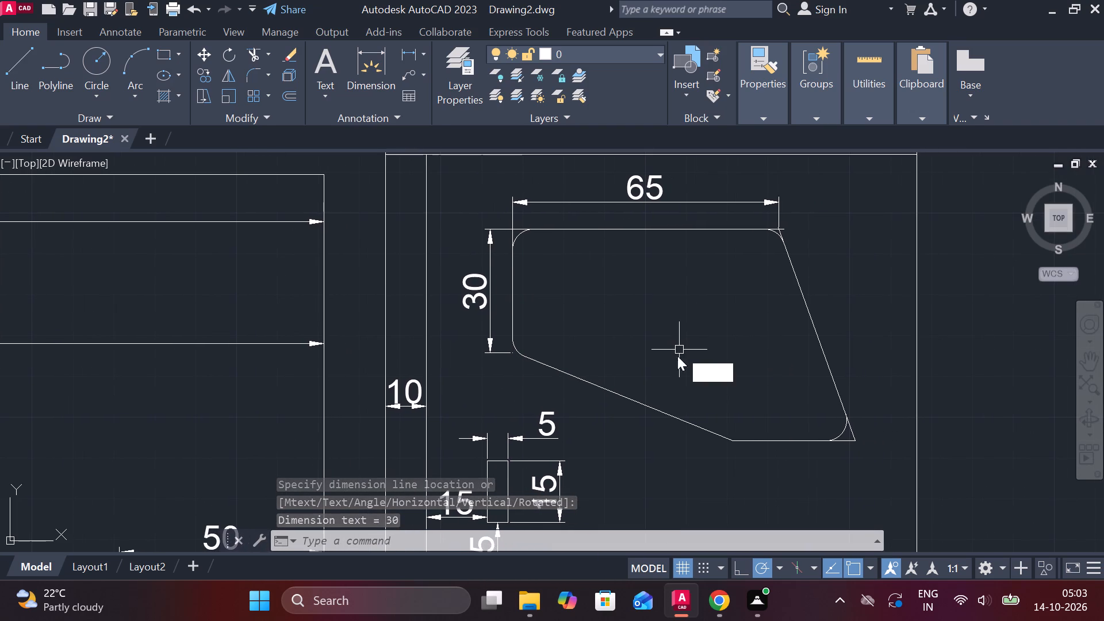
key("Escape")
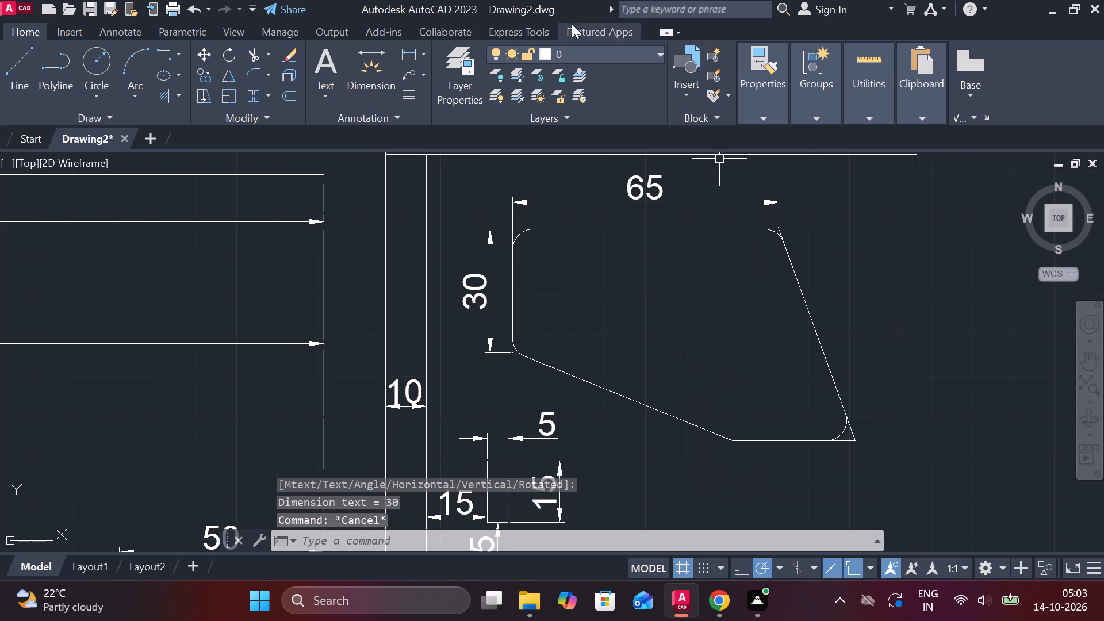
Add an aligned dimension along the cab window's slanted front edge, placed on its outer side.
left_click(421, 55)
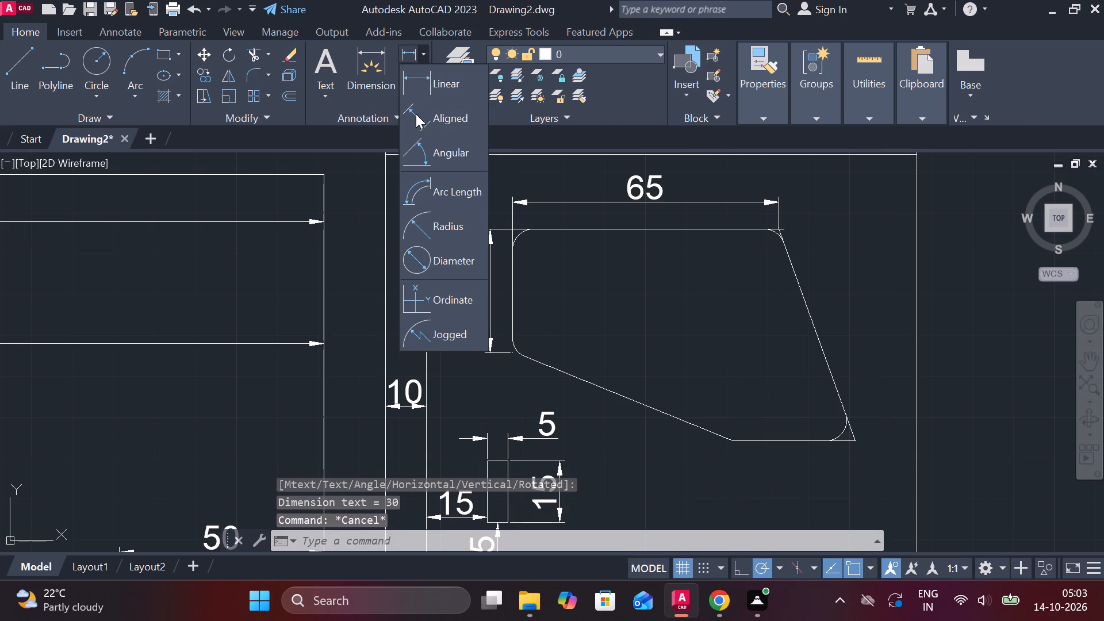
left_click(416, 114)
scroll(775, 218, "up", 1)
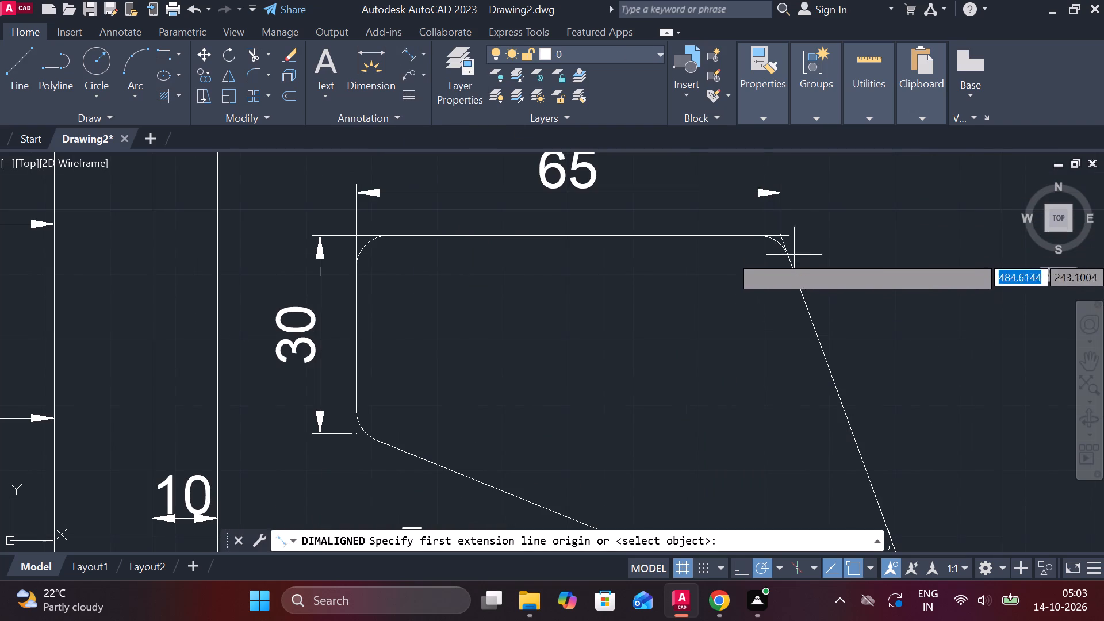
left_click(785, 235)
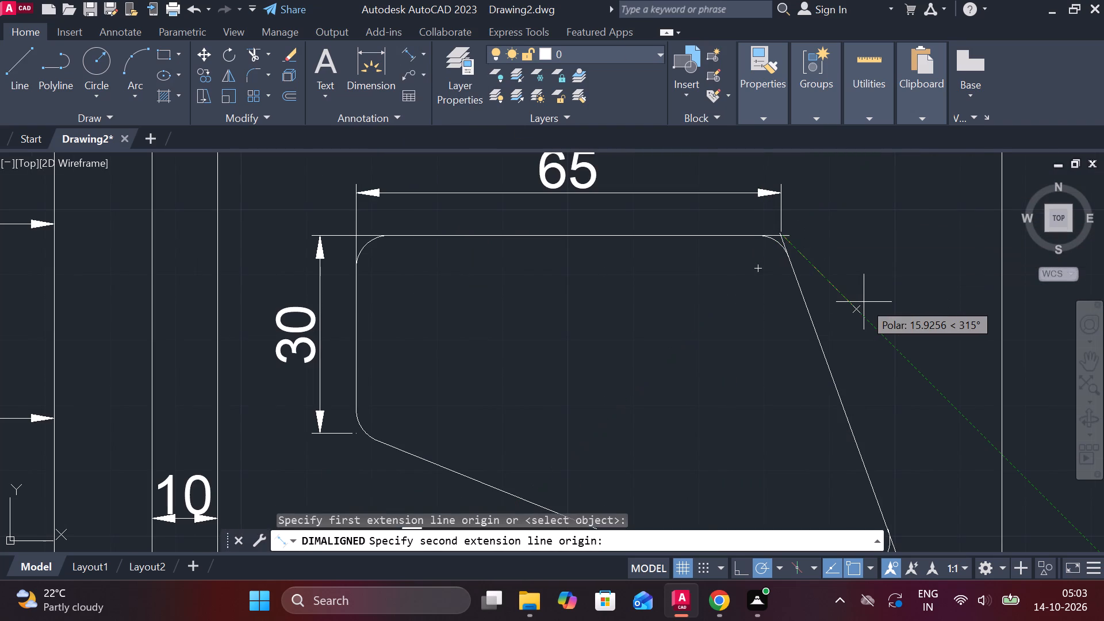
middle_click_drag(864, 302, 630, 202)
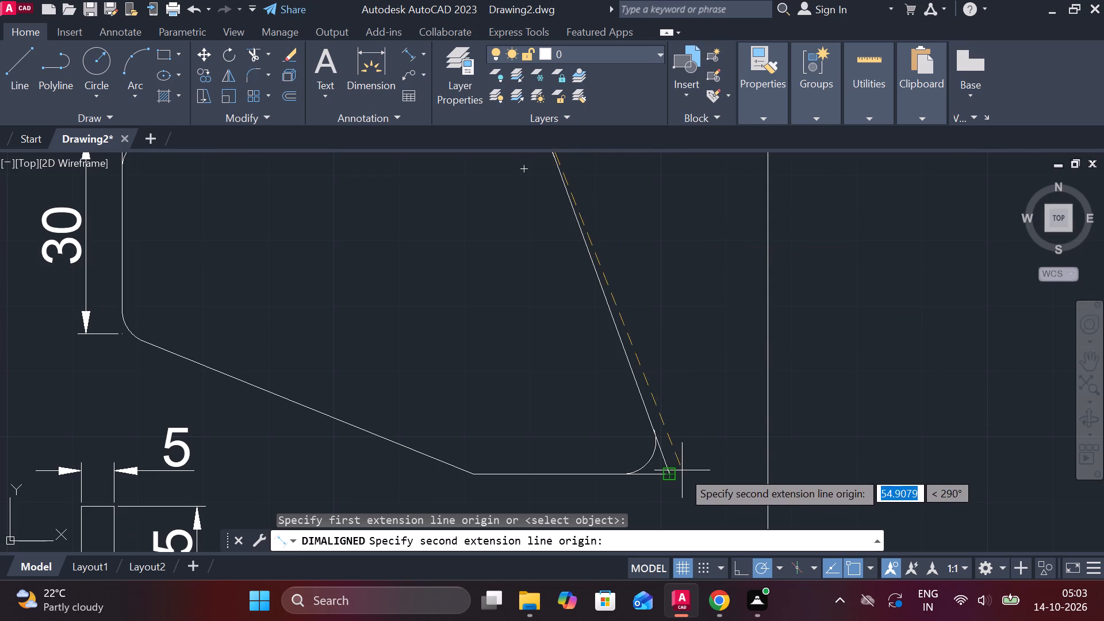
left_click(674, 473)
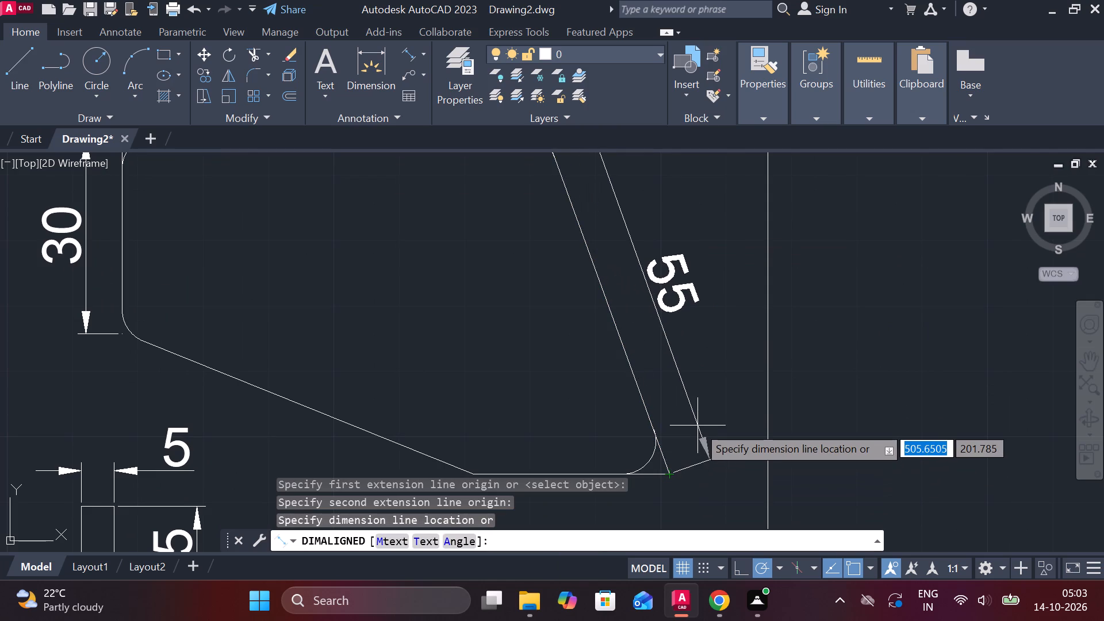
left_click(697, 425)
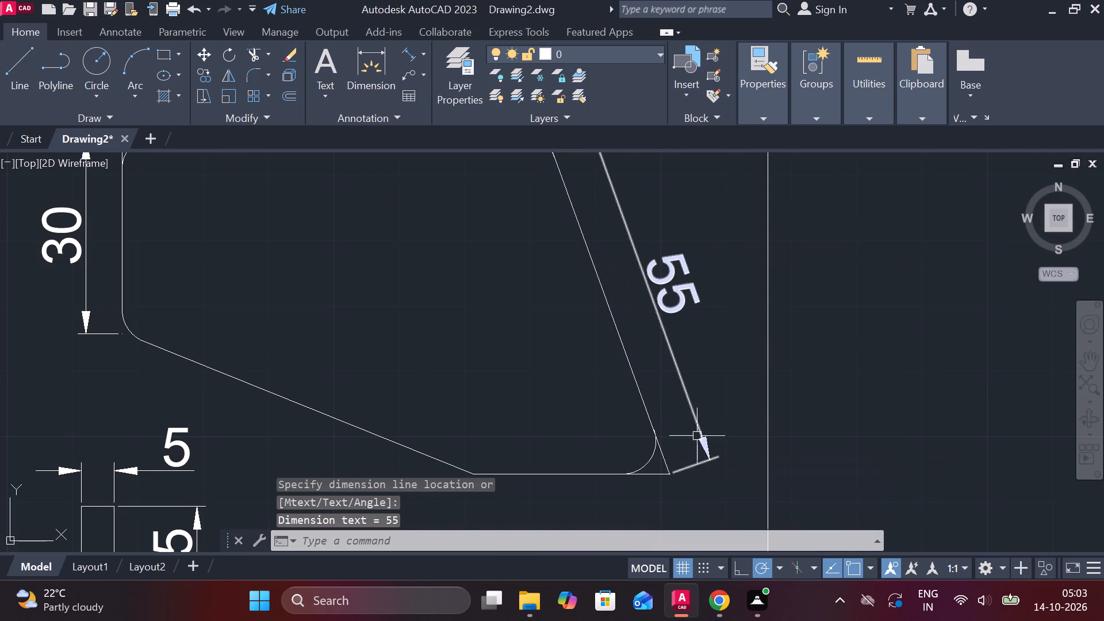
Add an aligned dimension from the cab window's lower front corner to the cab's front edge, placed just below the window.
key("space")
left_click(678, 473)
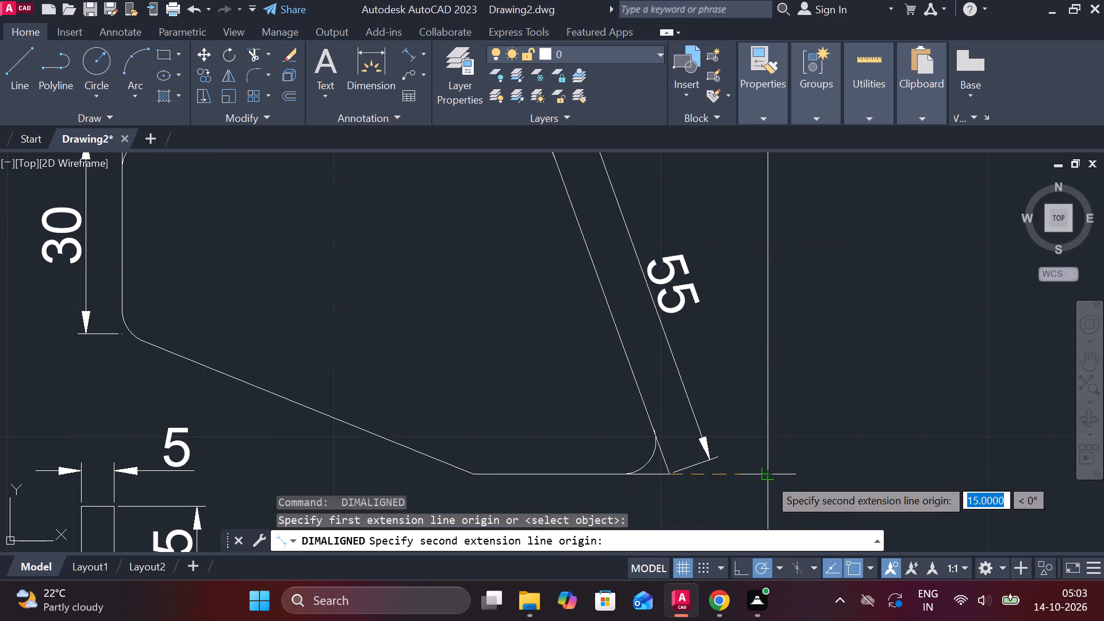
left_click(768, 477)
middle_click_drag(749, 482, 777, 414)
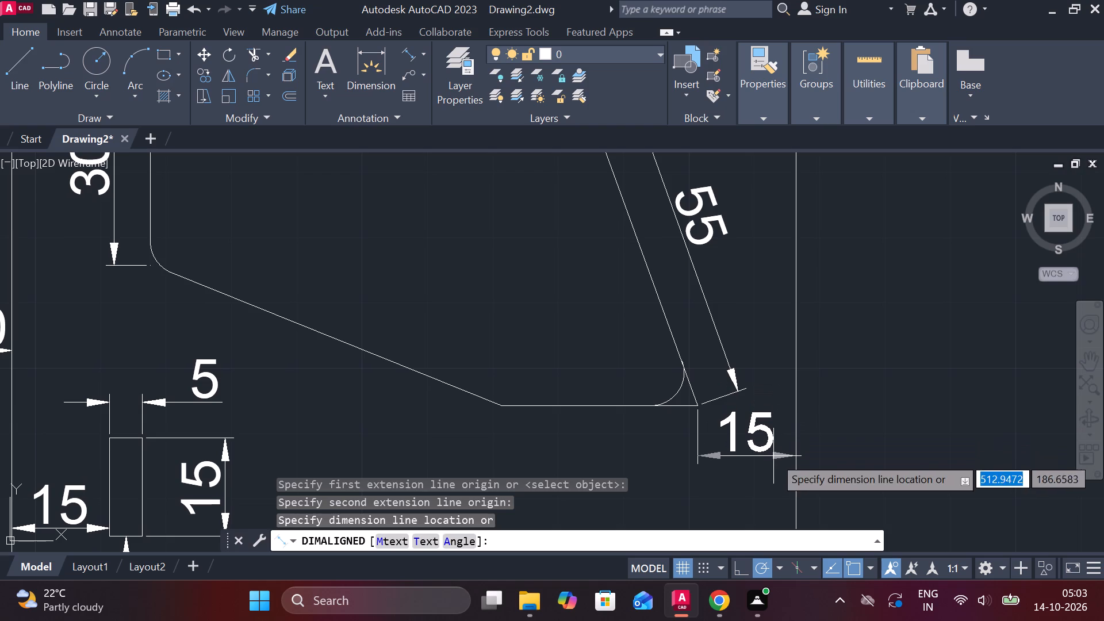
left_click(773, 456)
Add an aligned dimension for the cab window's short bottom edge, placed below it in line with the neighbouring front-gap dimension.
middle_click(549, 325)
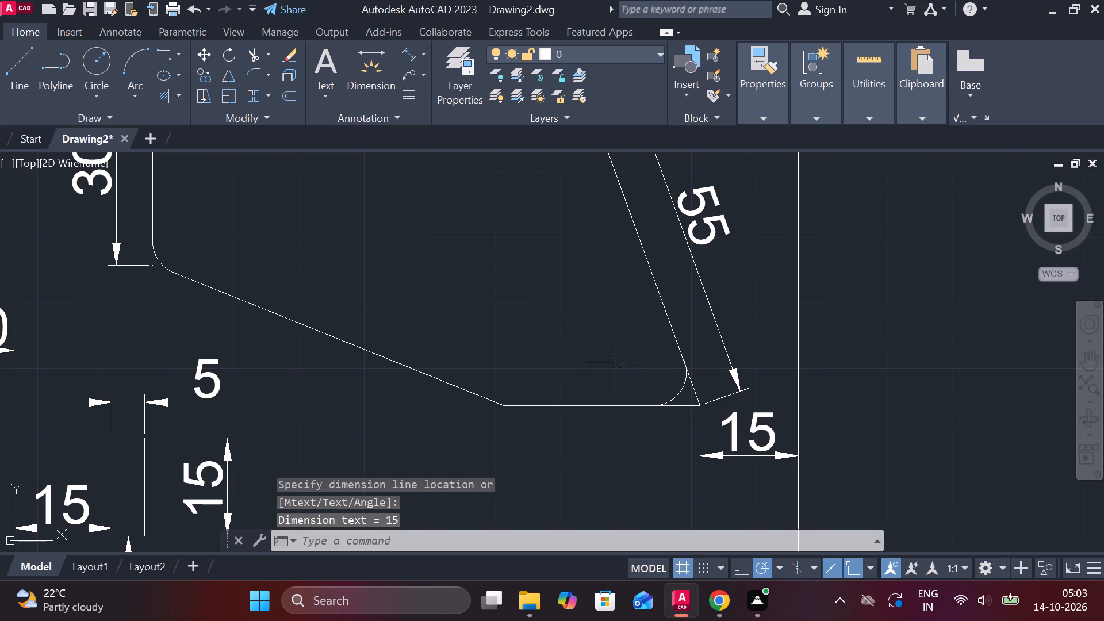
key("space")
left_click(696, 412)
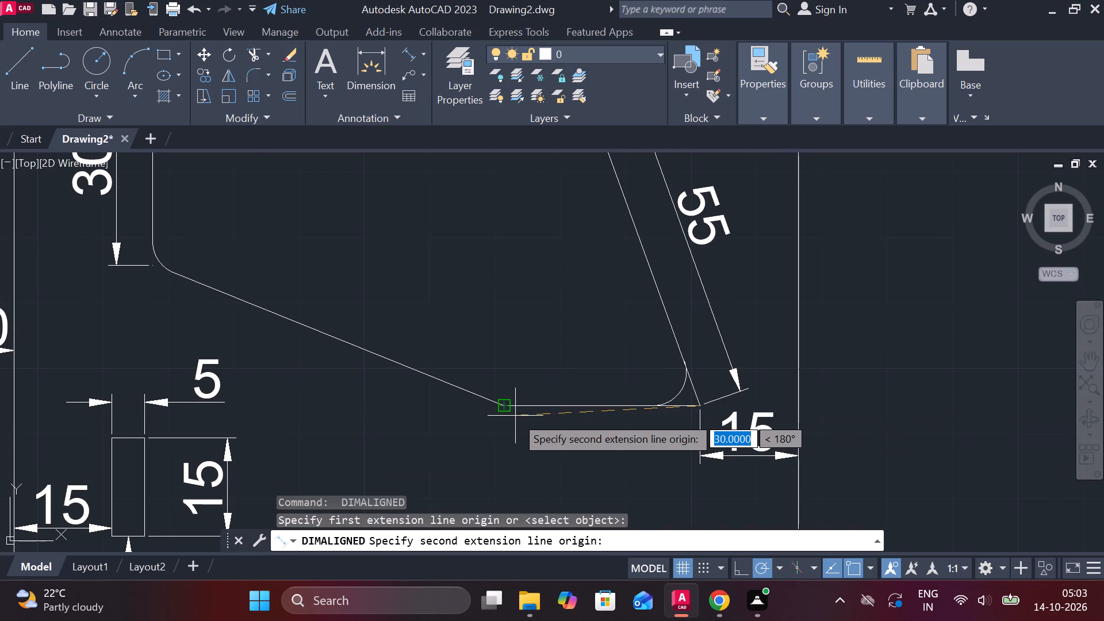
left_click(504, 405)
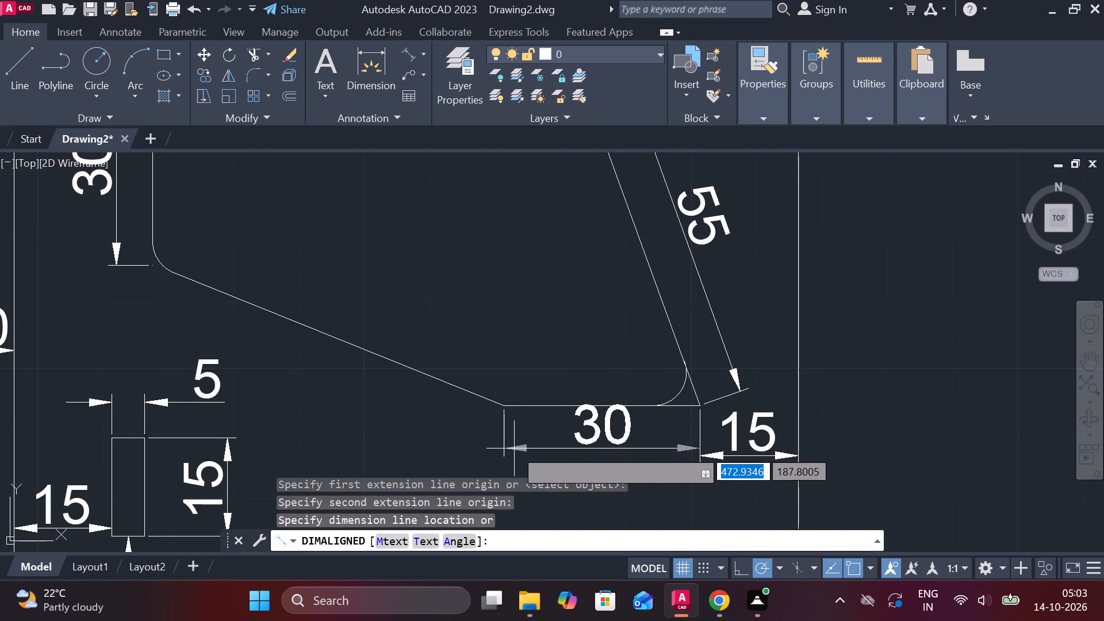
left_click(563, 456)
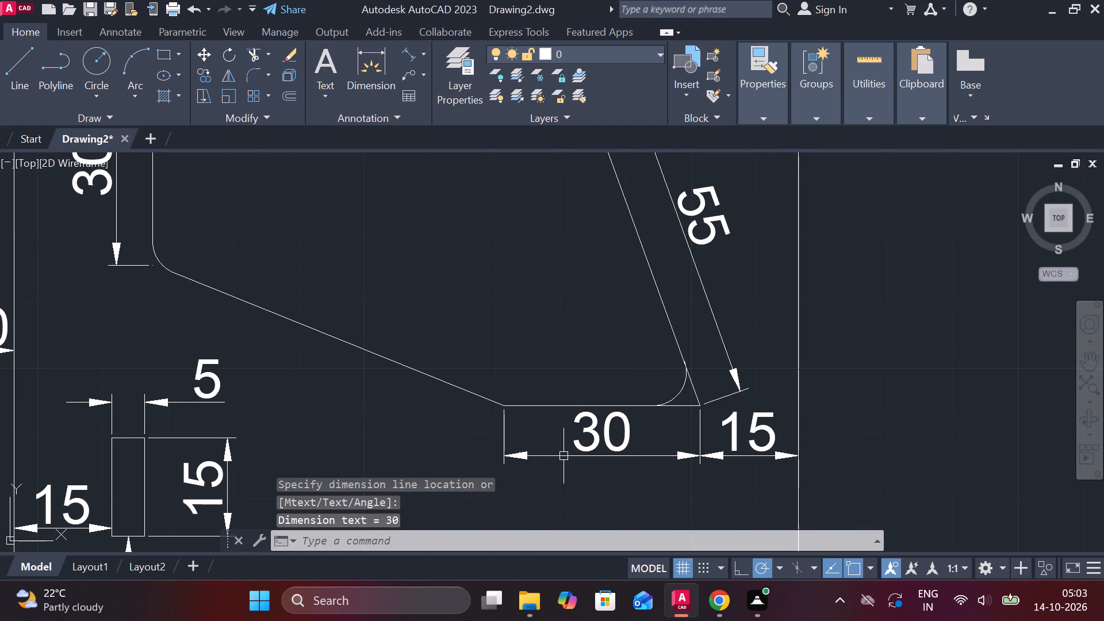
Add an angular dimension between the cab window's slanted front edge and its bottom edge, with the arc inside the window.
left_click(420, 48)
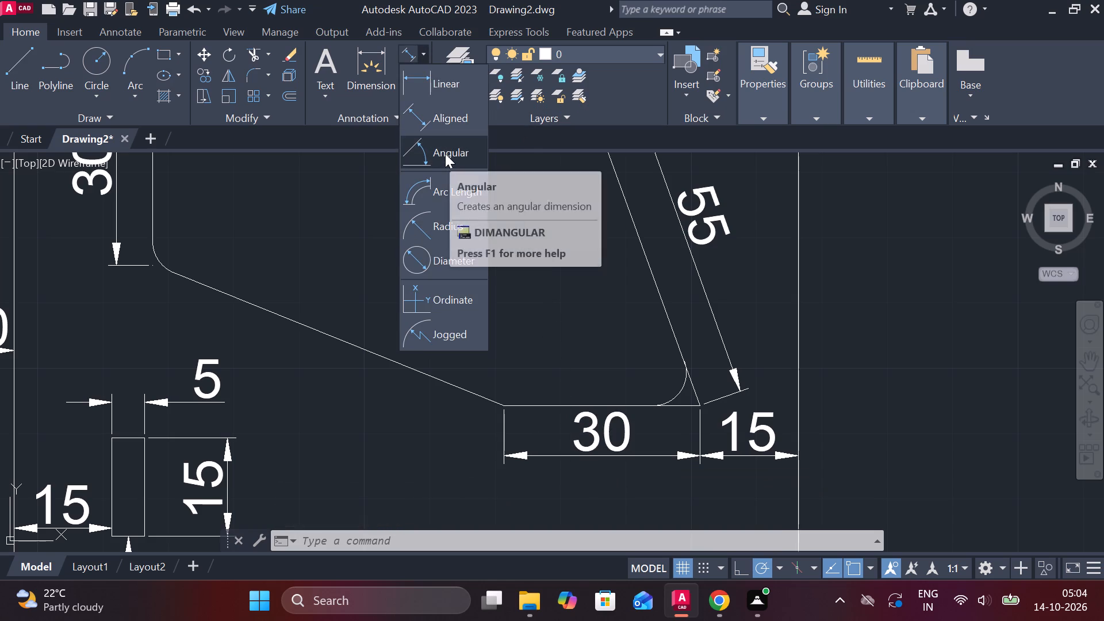
left_click(445, 154)
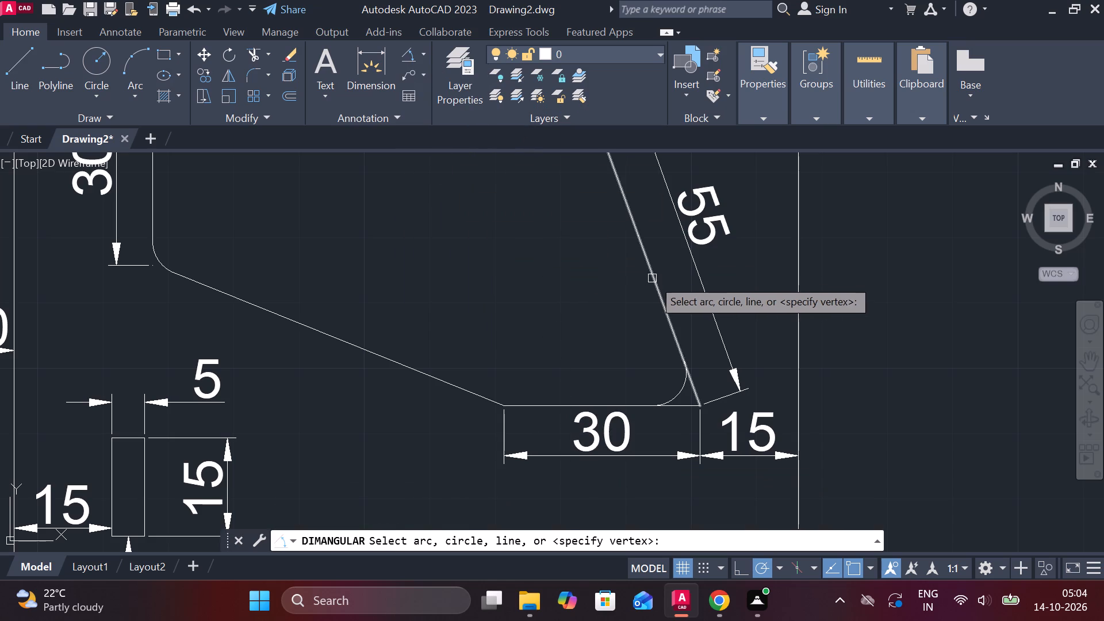
left_click(652, 278)
left_click(561, 406)
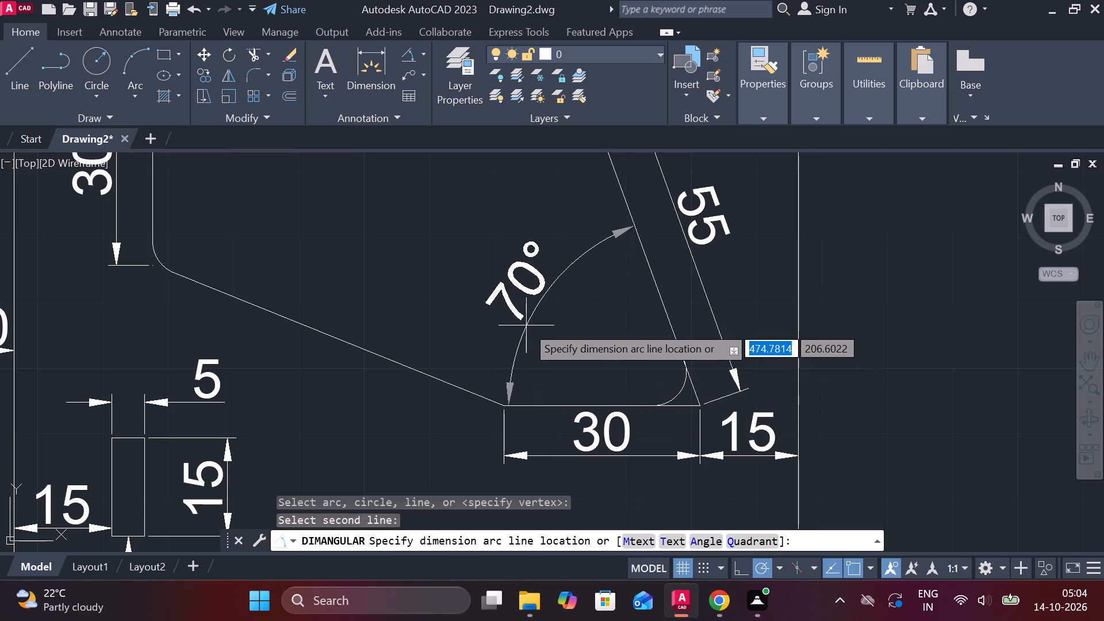
left_click(520, 310)
Add an angular dimension between the cab window's top edge and its slanted front edge, with the arc inside the window.
scroll(415, 272, "down", 1)
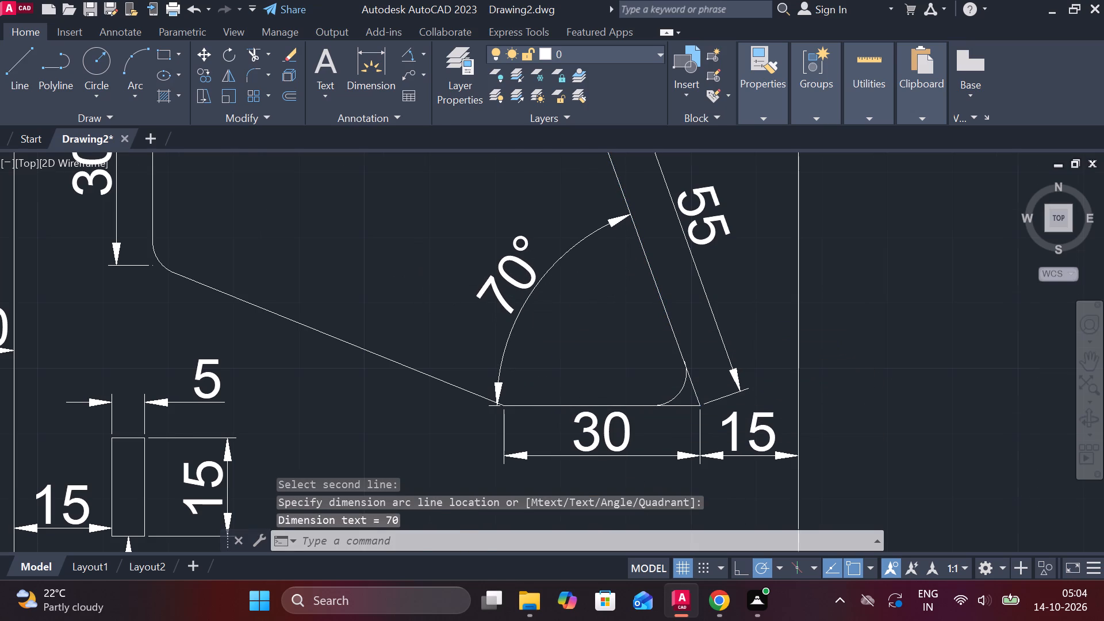
middle_click_drag(404, 254, 462, 415)
key("space")
left_click(522, 303)
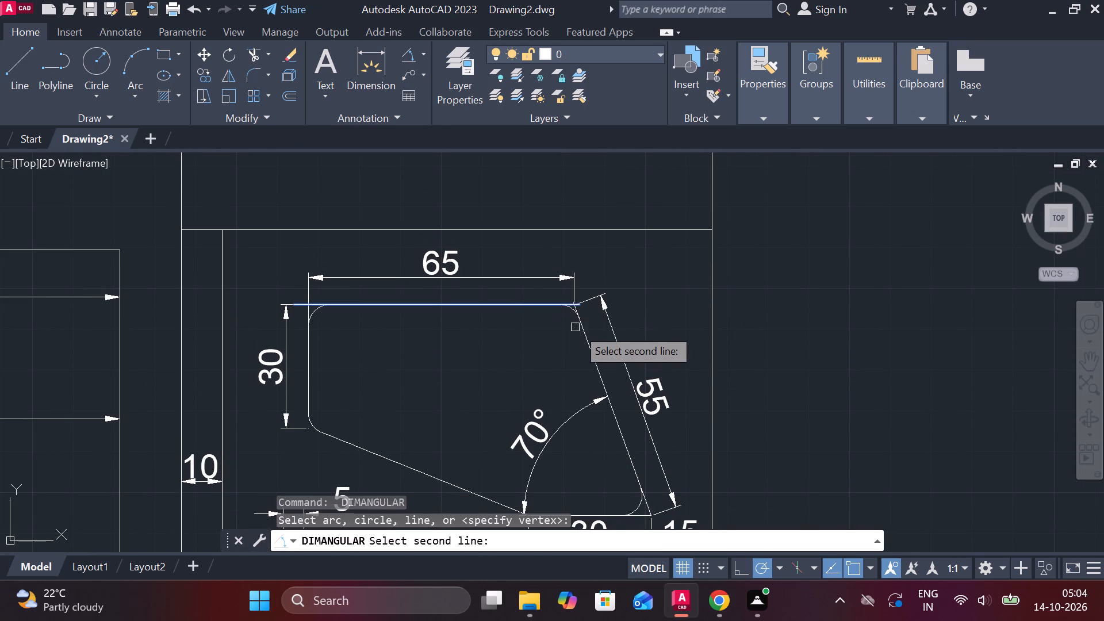
left_click(589, 338)
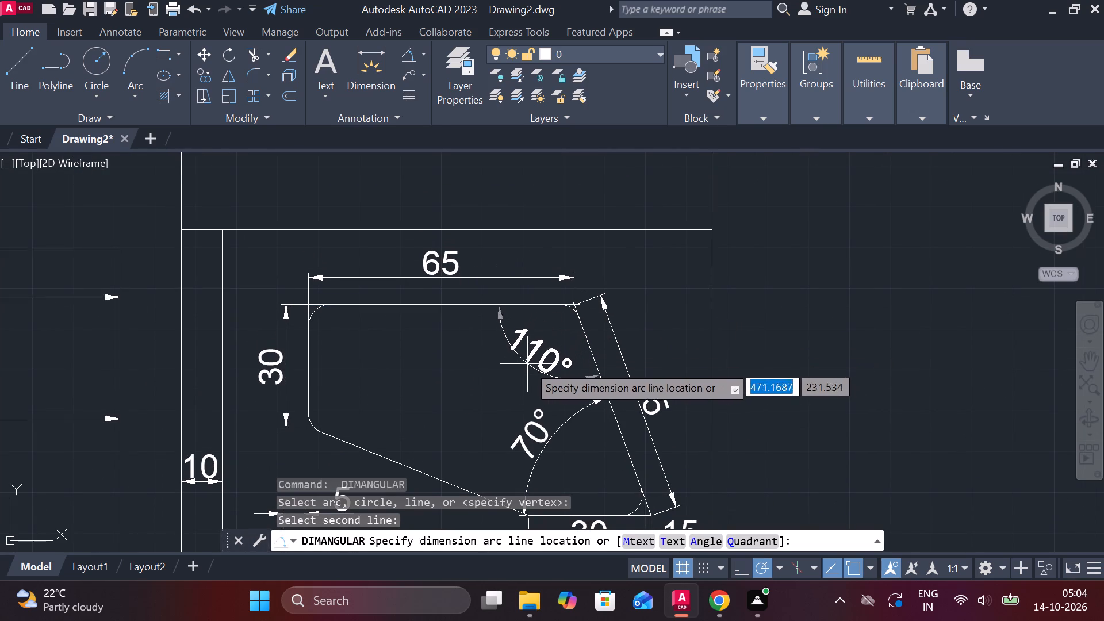
left_click(526, 366)
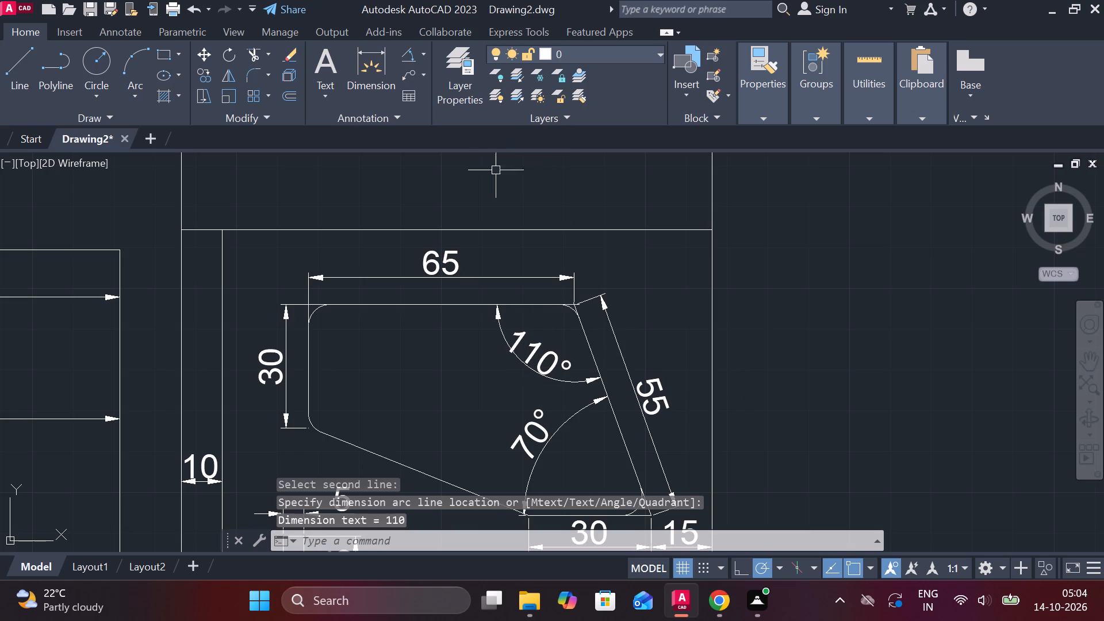
Add a radius dimension to the cab window's upper rear corner fillet, placed outside the window above the corner.
middle_click_drag(473, 184, 497, 178)
left_click(425, 53)
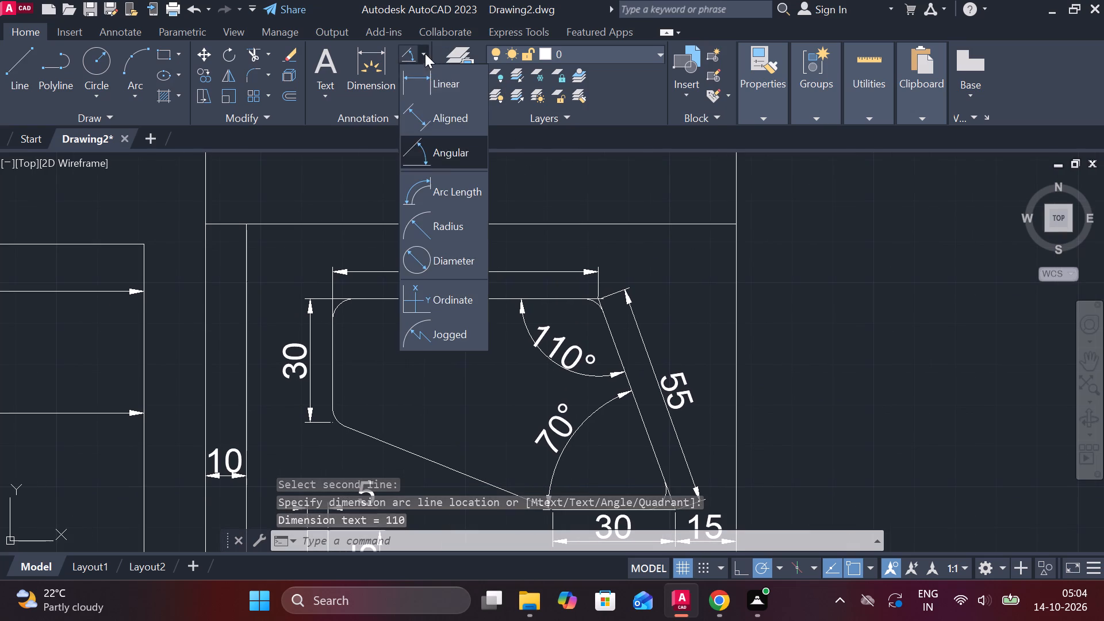
left_click(438, 222)
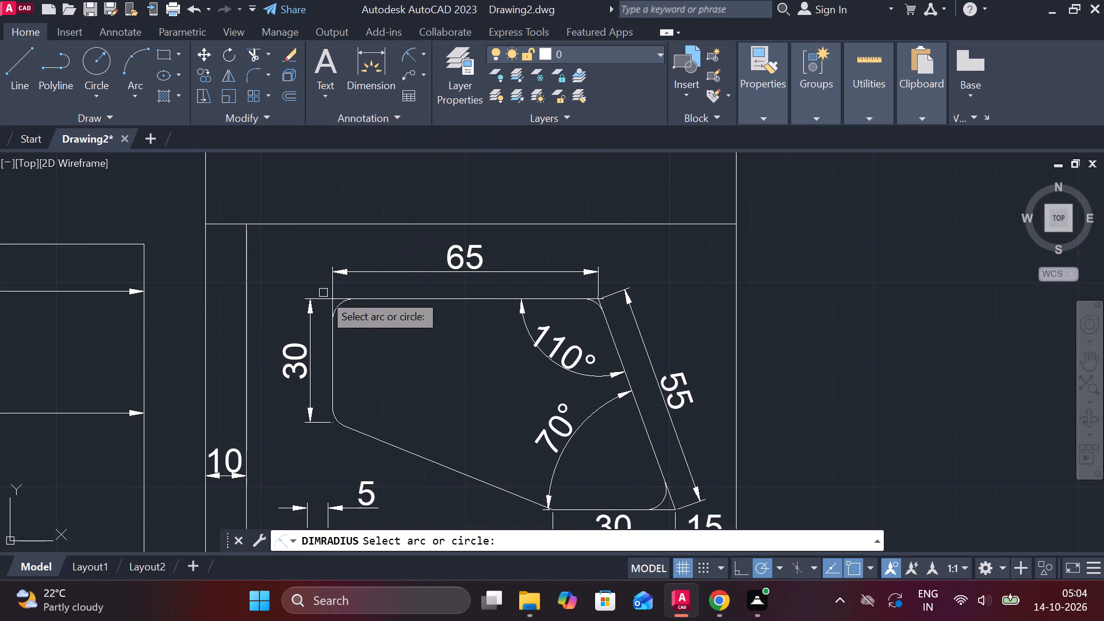
left_click(344, 304)
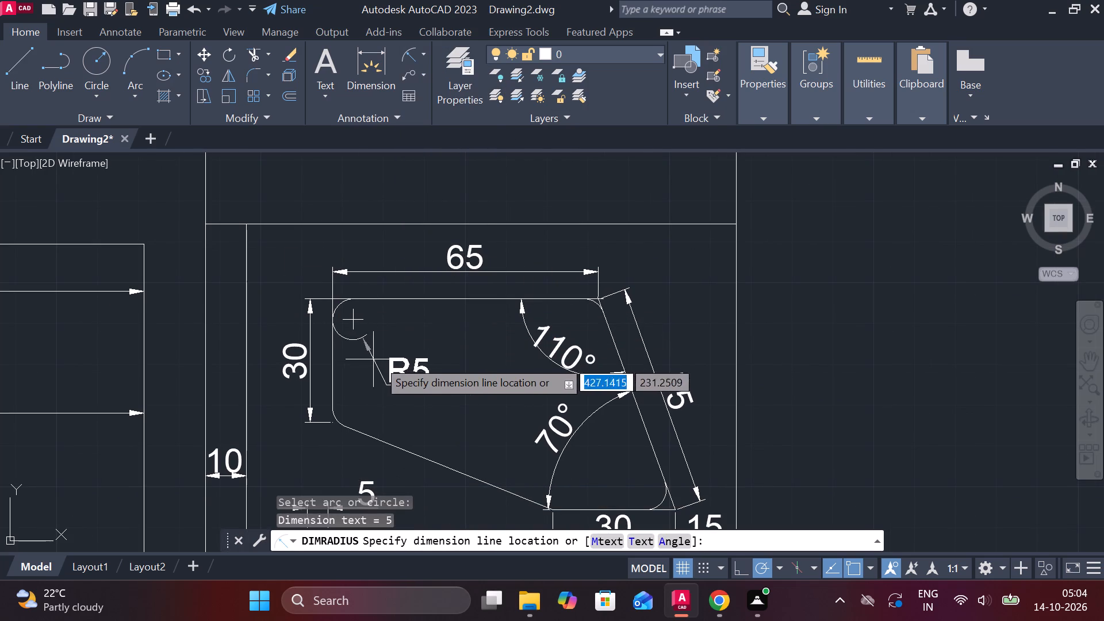
left_click(302, 262)
Add a radius dimension to the cab window's lower rear corner fillet, placed outside the window below the corner.
scroll(389, 346, "down", 1)
key("space")
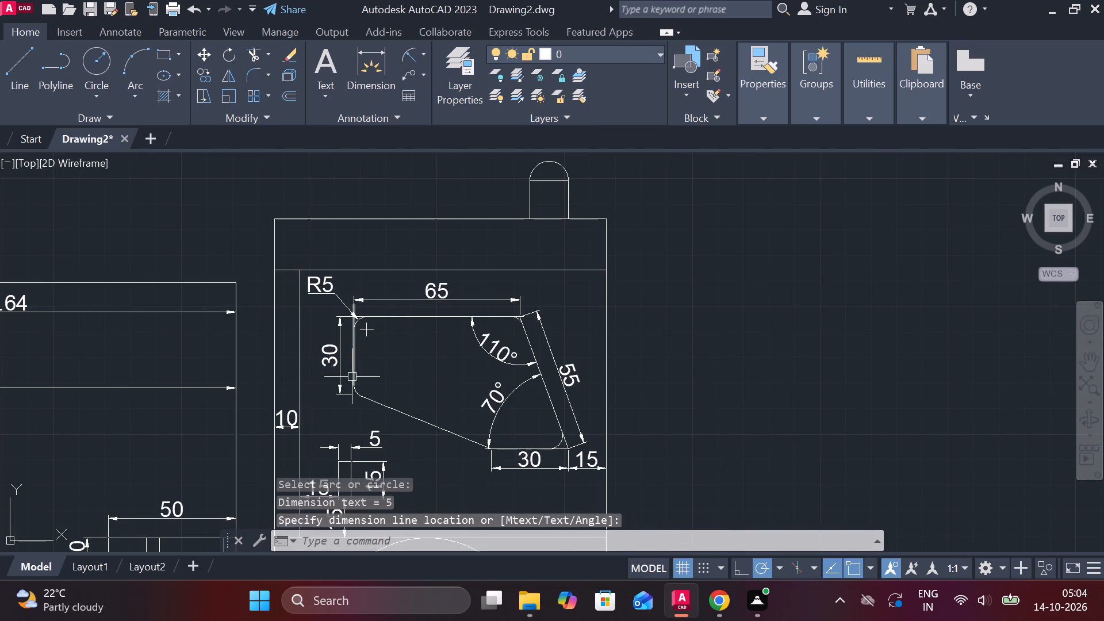
left_click(359, 392)
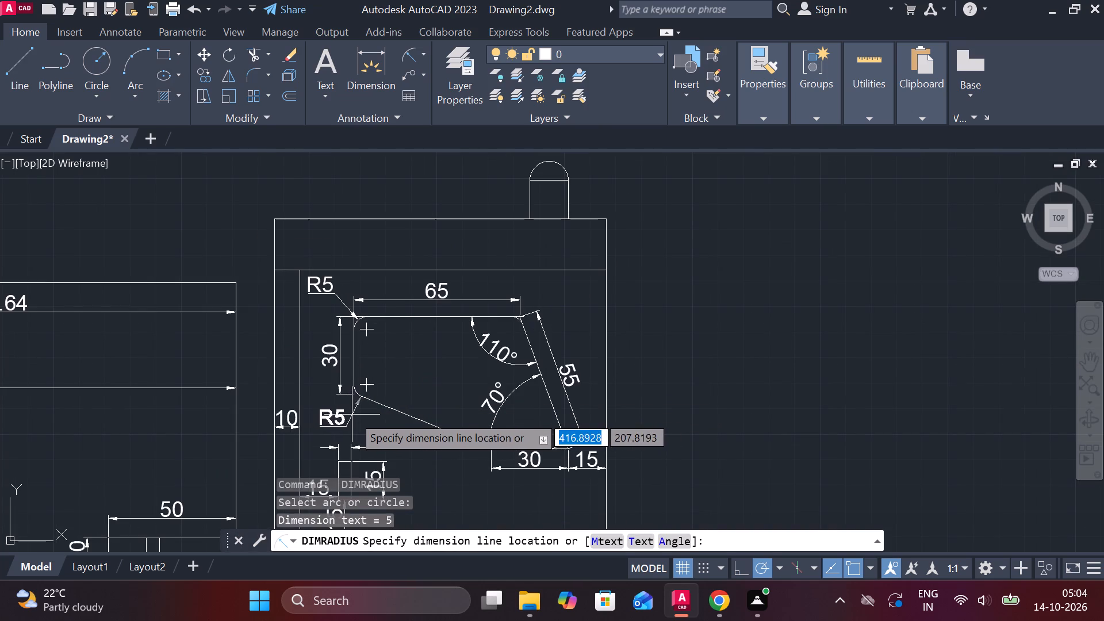
left_click(352, 415)
Add a radius dimension to the cab window's lower front corner fillet, with its text inside the window.
middle_click_drag(386, 396, 390, 310)
scroll(545, 344, "up", 2)
key("space")
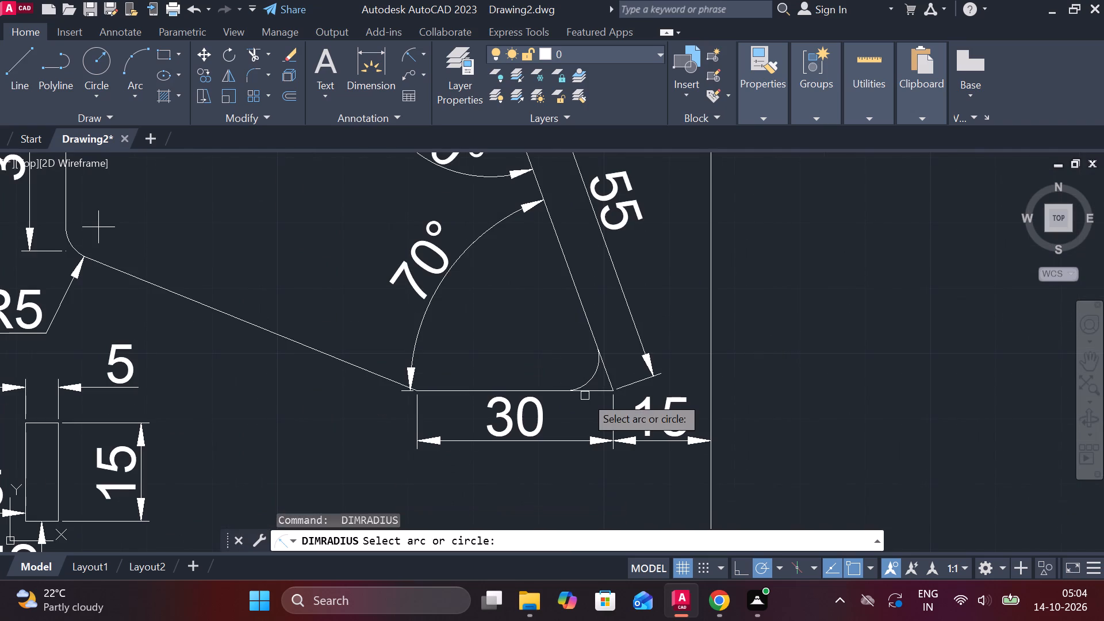
left_click(585, 382)
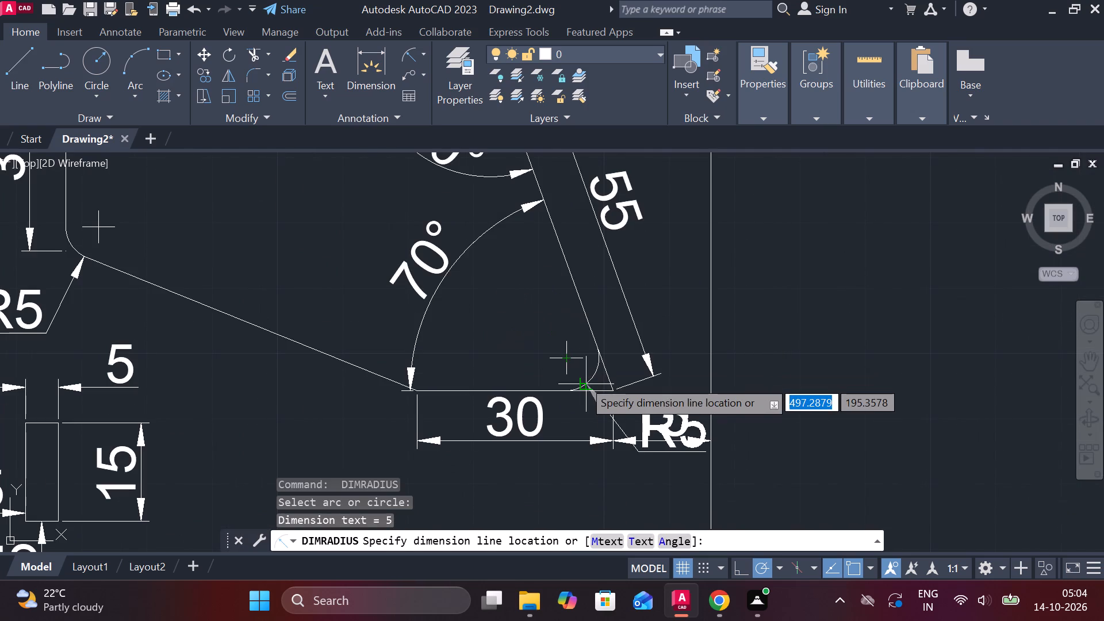
double_click(581, 376)
Add a vertical linear dimension from the cab window's lower front corner down to the horizontal line level with the front wheel's top.
scroll(682, 327, "down", 1)
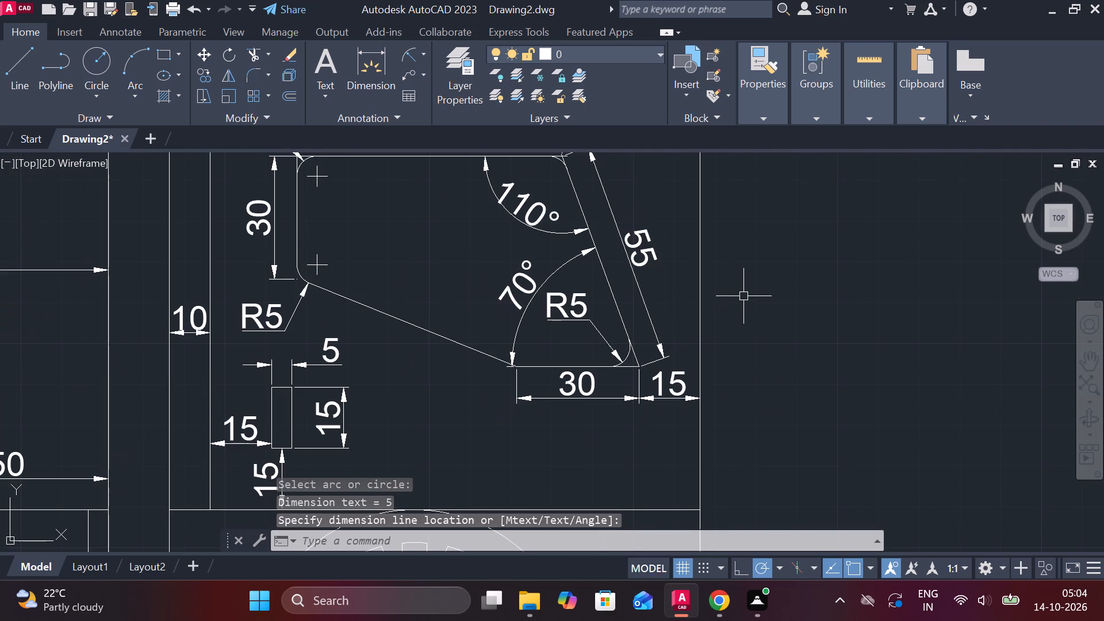
scroll(788, 306, "down", 1)
middle_click_drag(601, 384, 614, 327)
middle_click_drag(664, 347, 600, 259)
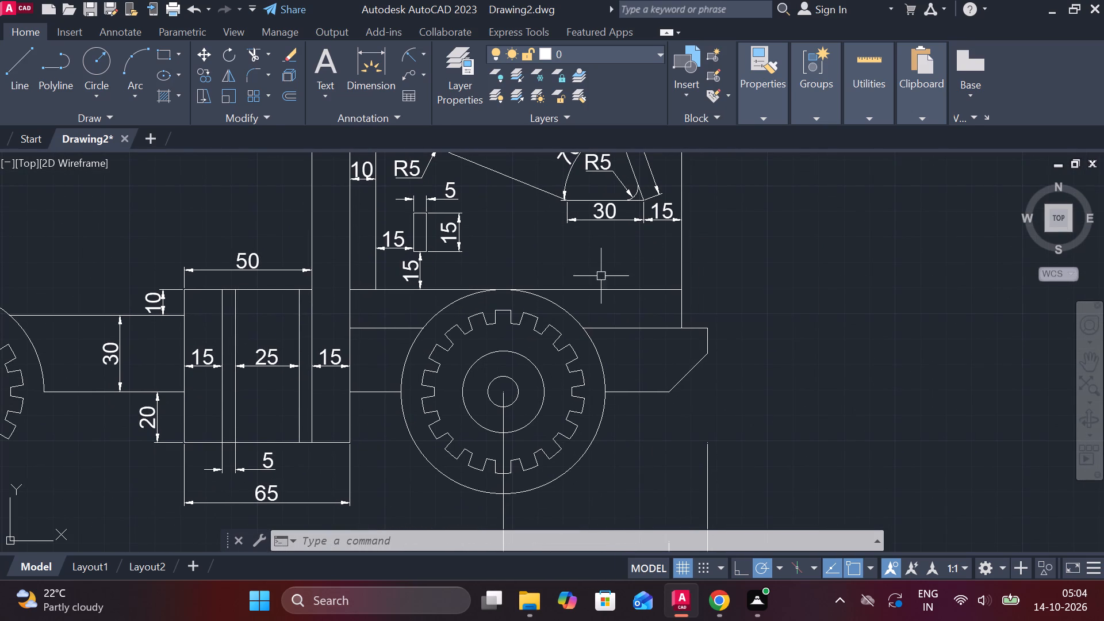
key("Escape")
left_click(423, 54)
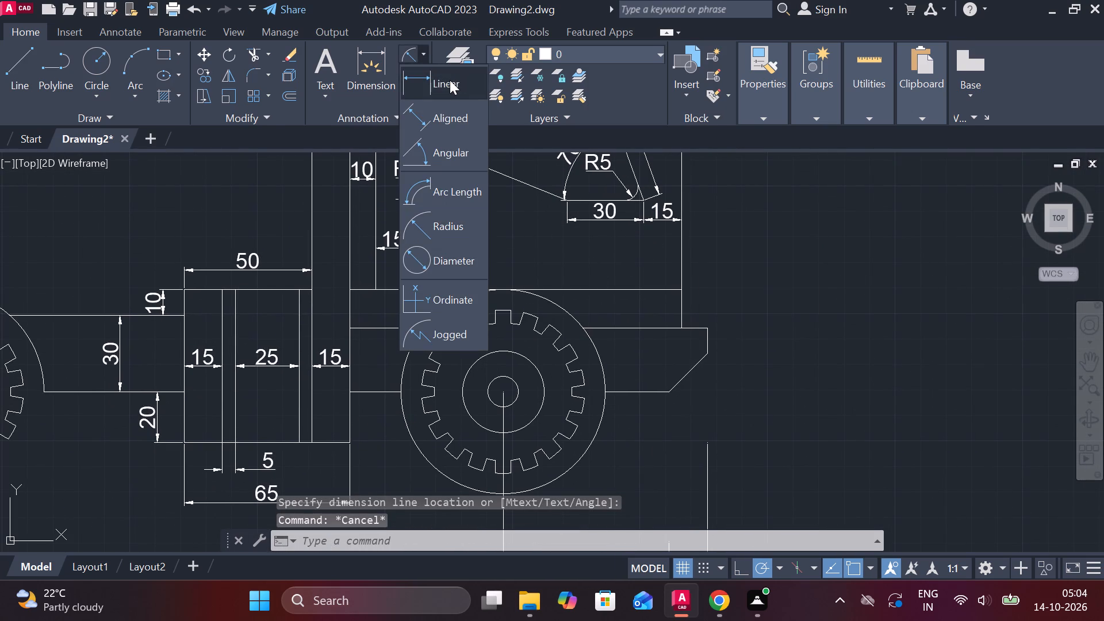
left_click(450, 80)
middle_click_drag(623, 241, 494, 210)
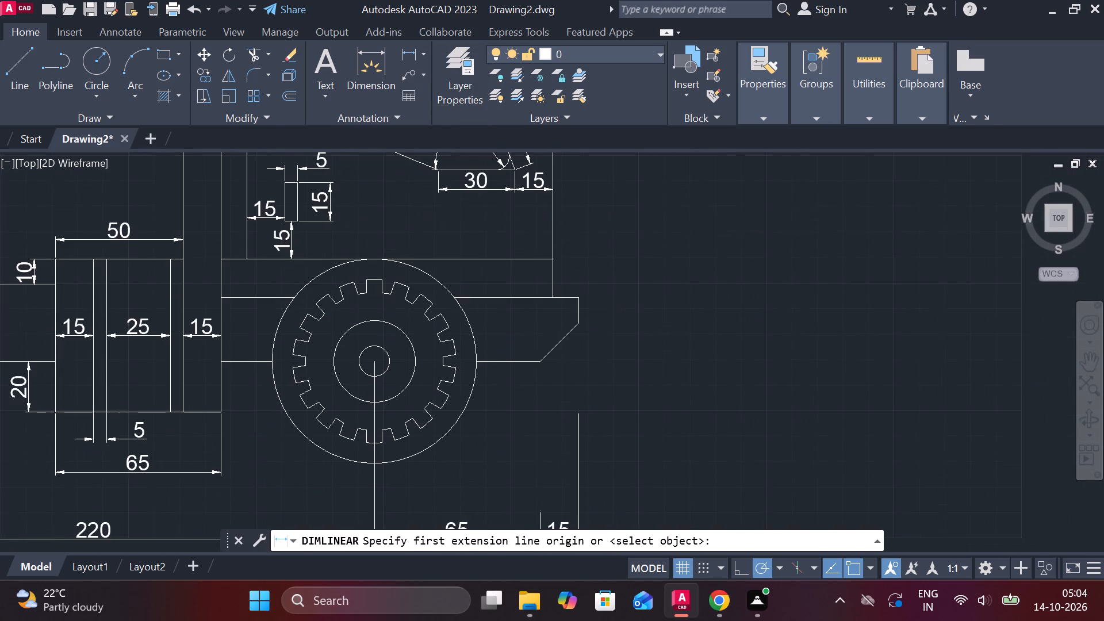
scroll(583, 248, "up", 1)
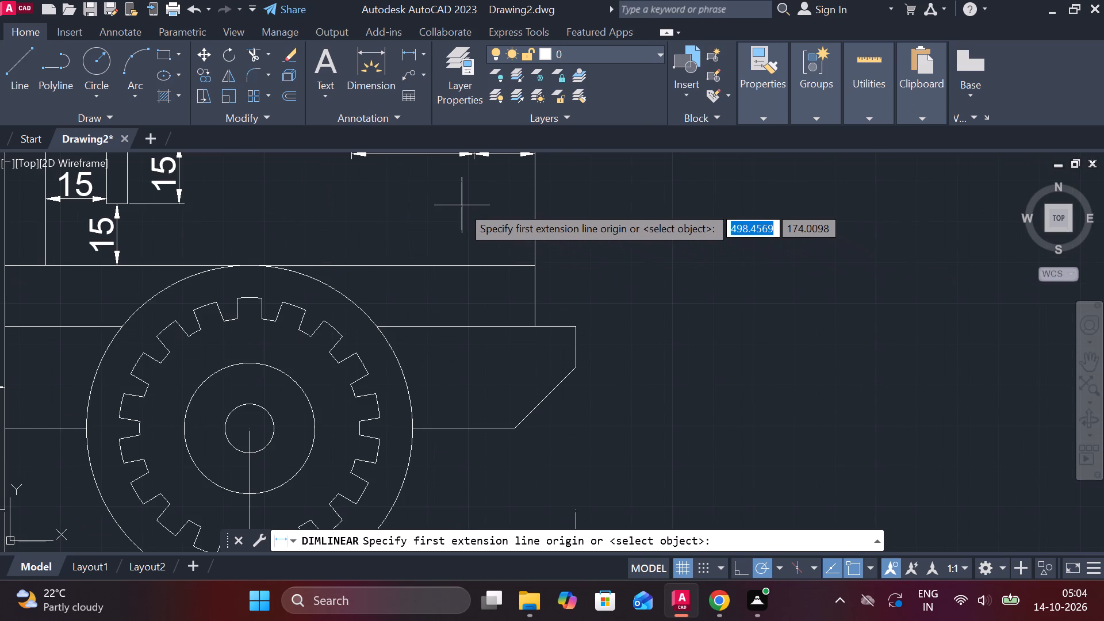
scroll(462, 205, "down", 1)
middle_click_drag(462, 205, 488, 227)
scroll(489, 202, "up", 1)
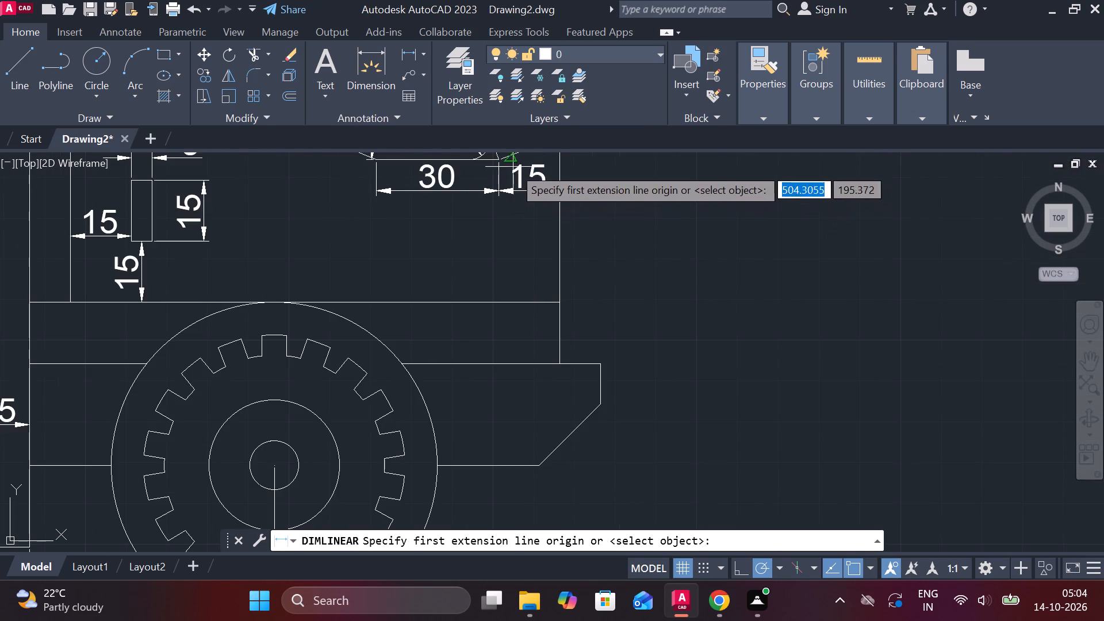
left_click(494, 160)
left_click(496, 303)
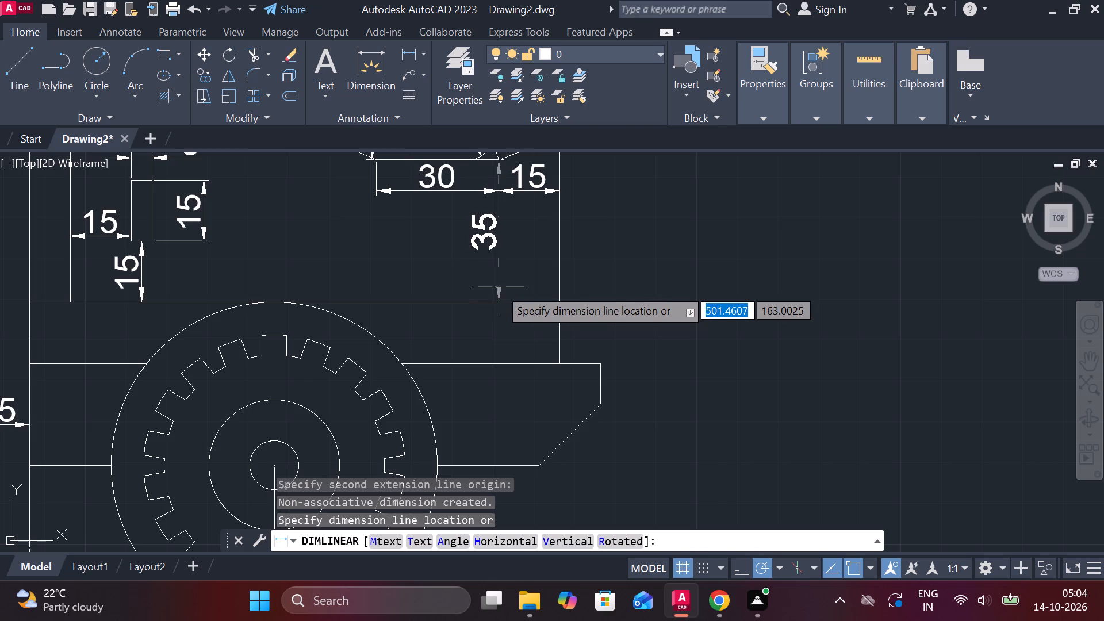
left_click(499, 287)
Add a vertical linear dimension from the cab's lower horizontal line to the chassis top edge, aligned under the window-height dimension above.
middle_click_drag(485, 323, 520, 244)
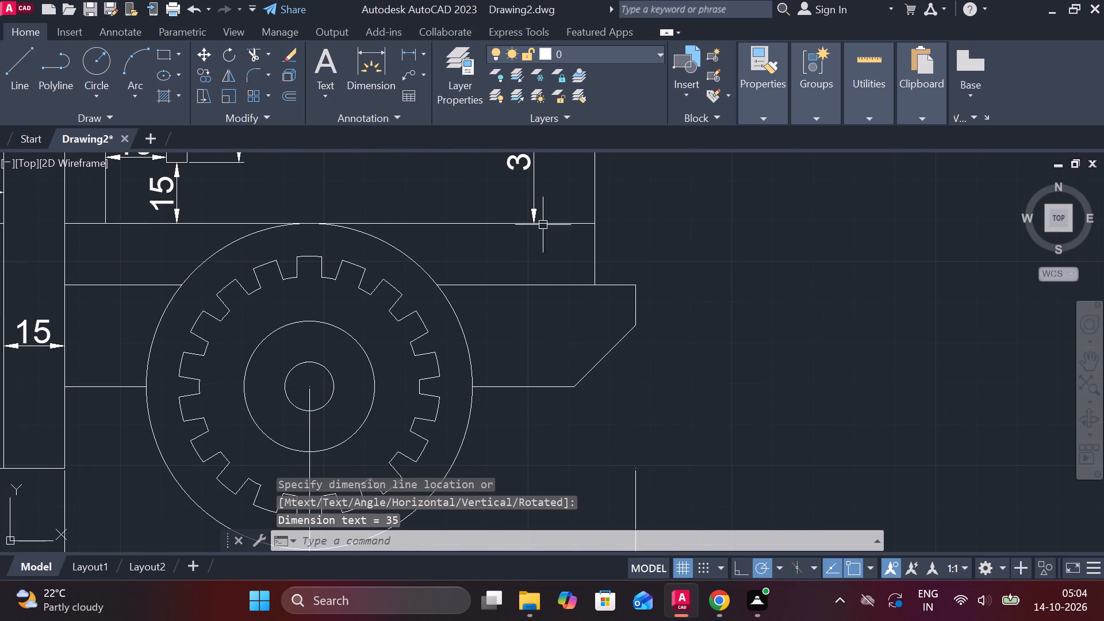
key("space")
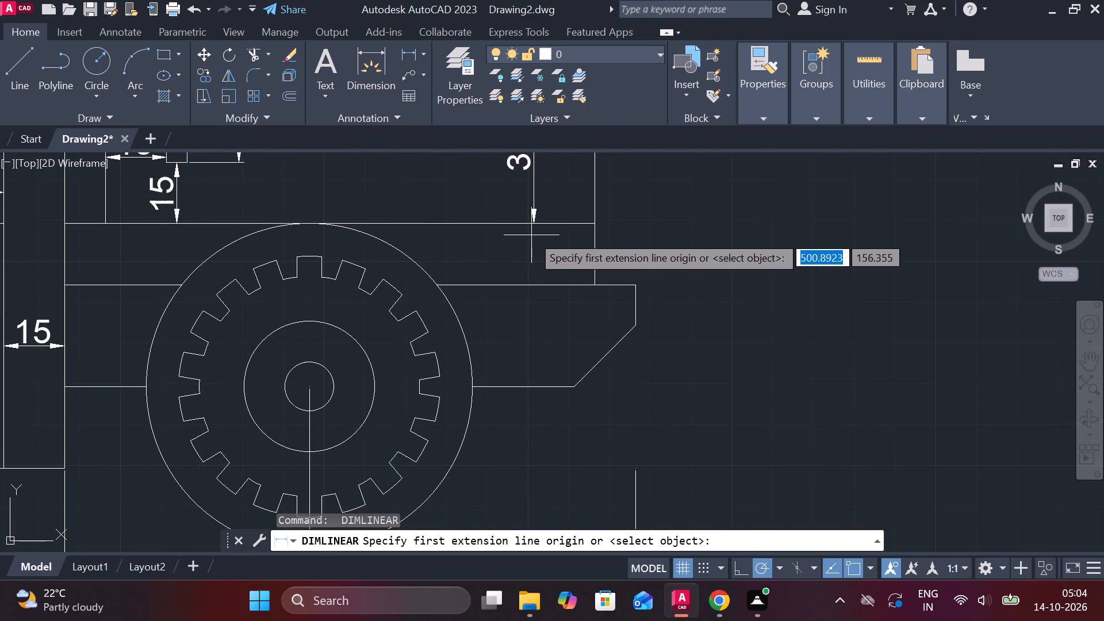
left_click(531, 234)
left_click(536, 292)
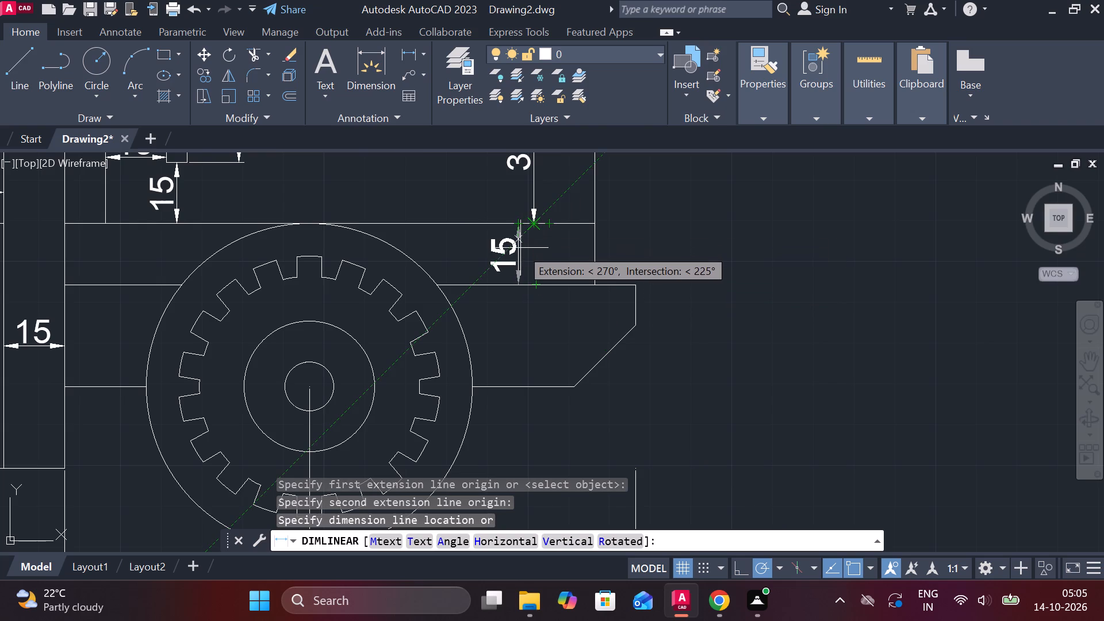
scroll(522, 248, "up", 2)
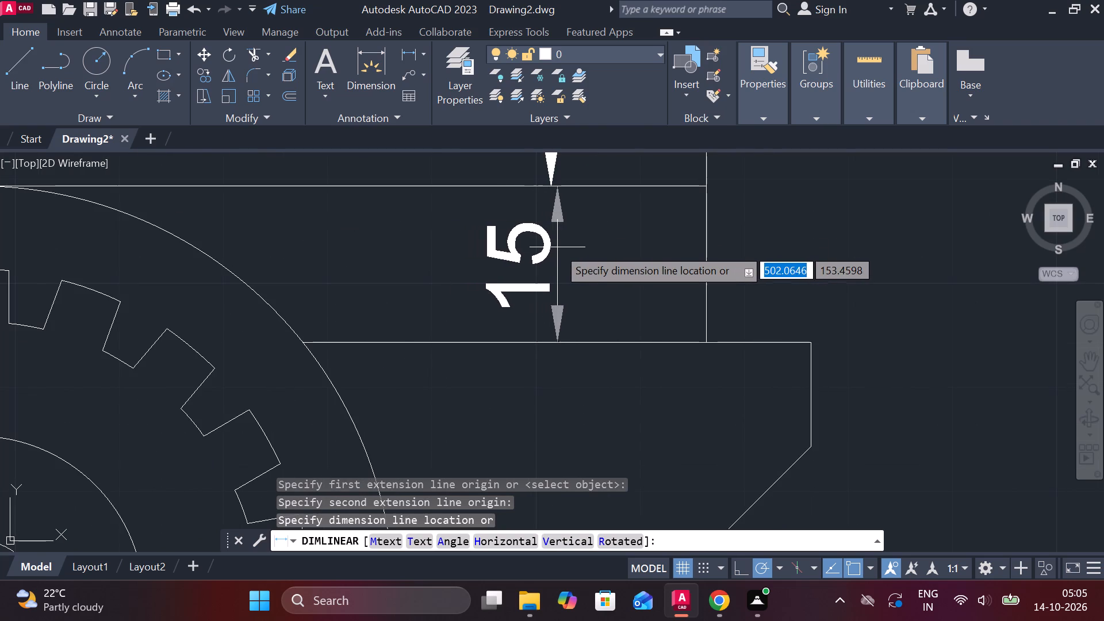
left_click(551, 247)
Add a vertical linear dimension for the chassis front, from its top edge to its bottom edge, aligned under the dimension above.
scroll(536, 283, "down", 1)
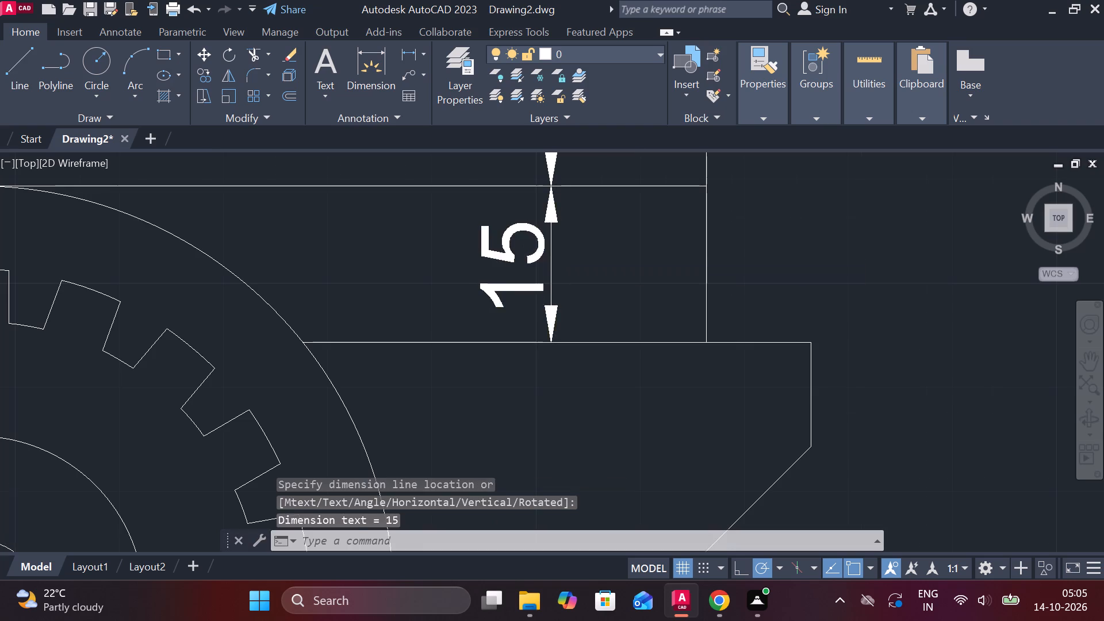
middle_click_drag(575, 428, 607, 354)
scroll(607, 343, "down", 1)
key("space")
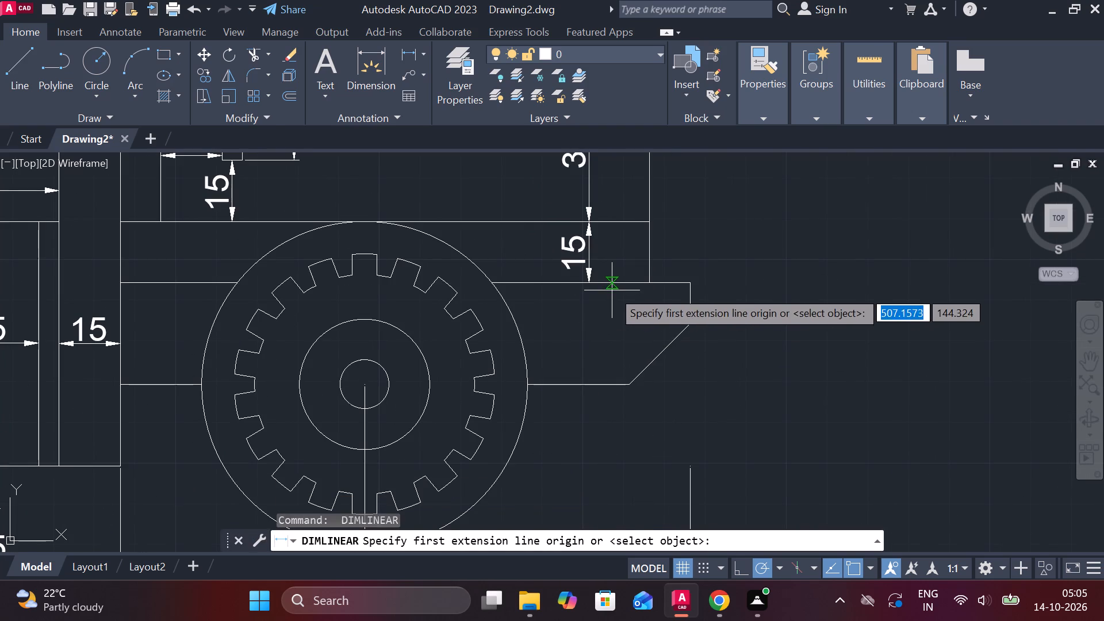
left_click(612, 290)
left_click(607, 388)
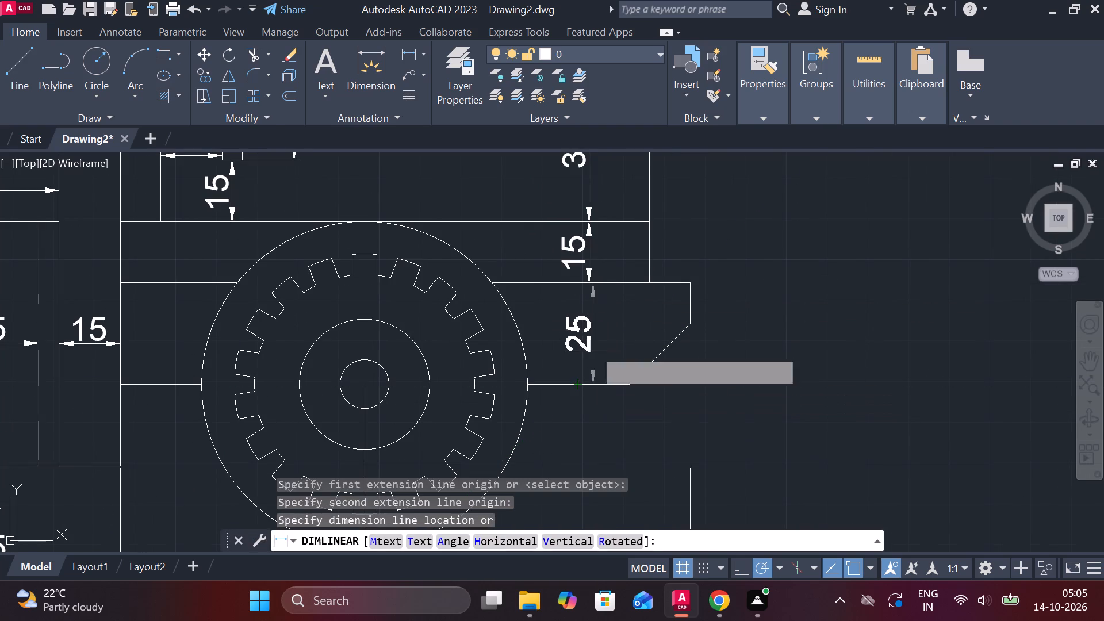
scroll(586, 287, "up", 2)
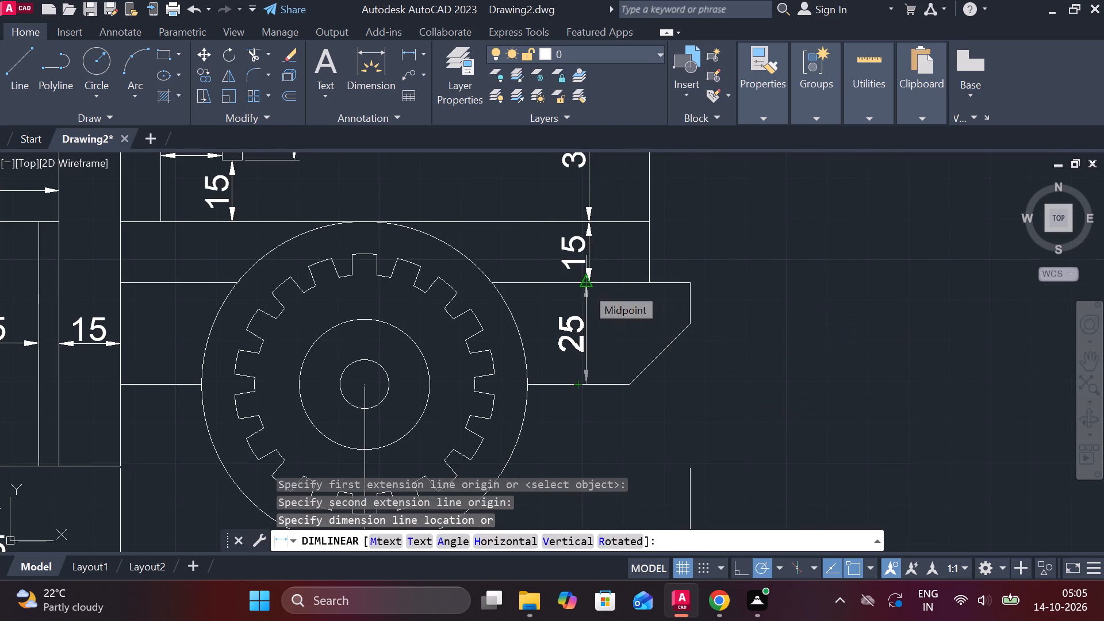
left_click(594, 281)
scroll(629, 303, "down", 2)
scroll(755, 349, "down", 2)
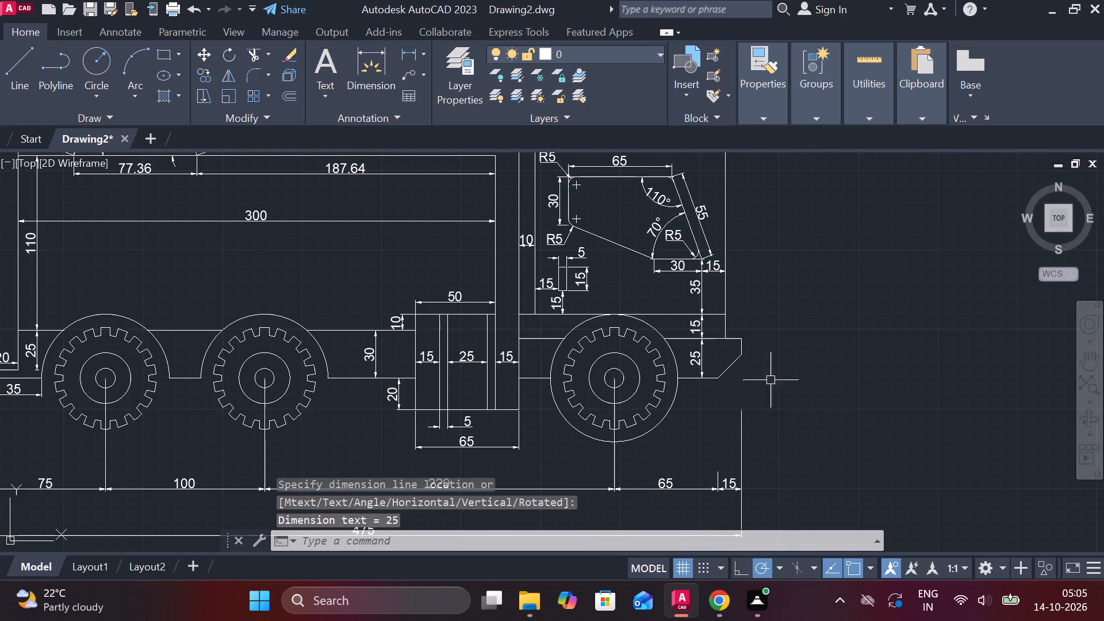
key("Escape")
Add a horizontal linear dimension from the cab roof's rear corner to the beacon's rear edge, placed just above the roof.
scroll(754, 386, "down", 1)
middle_click_drag(741, 386, 693, 386)
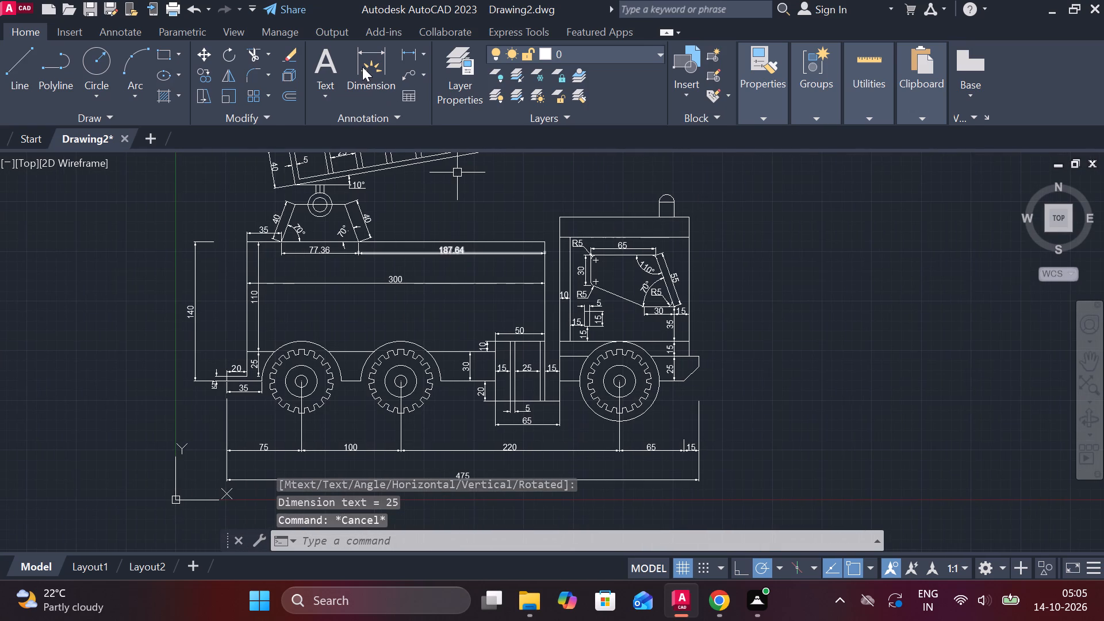
left_click(408, 53)
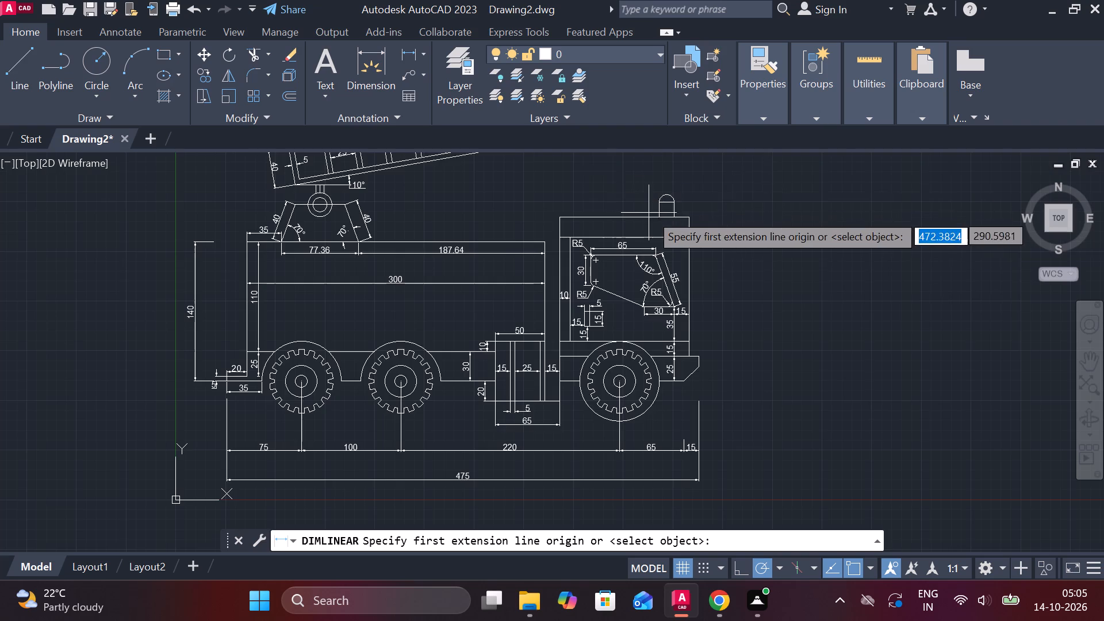
scroll(651, 213, "up", 2)
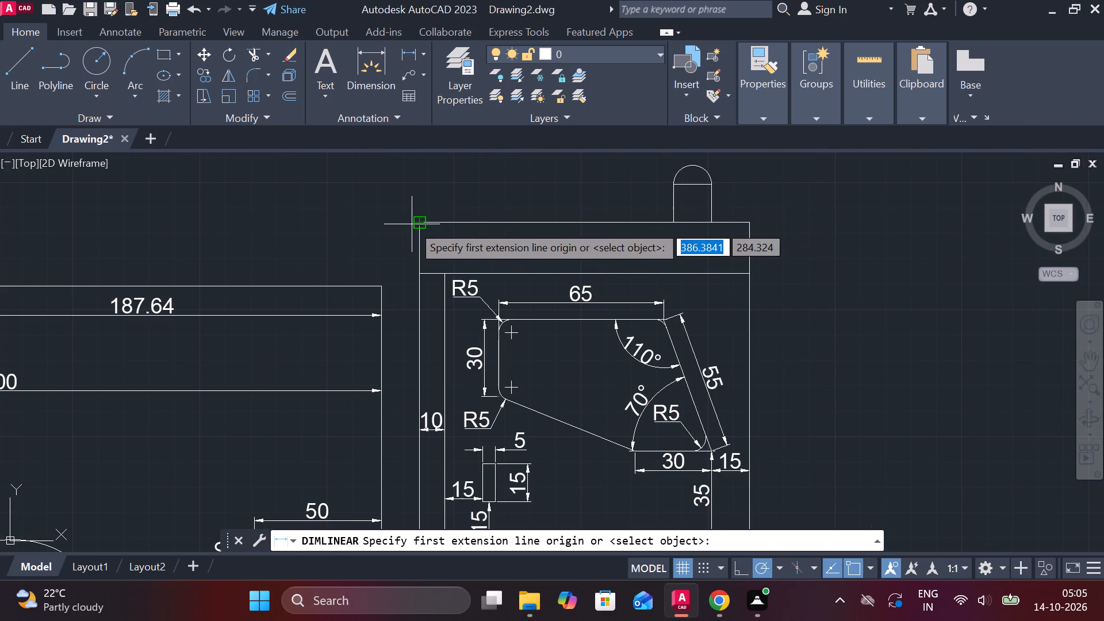
left_click(412, 224)
left_click(670, 224)
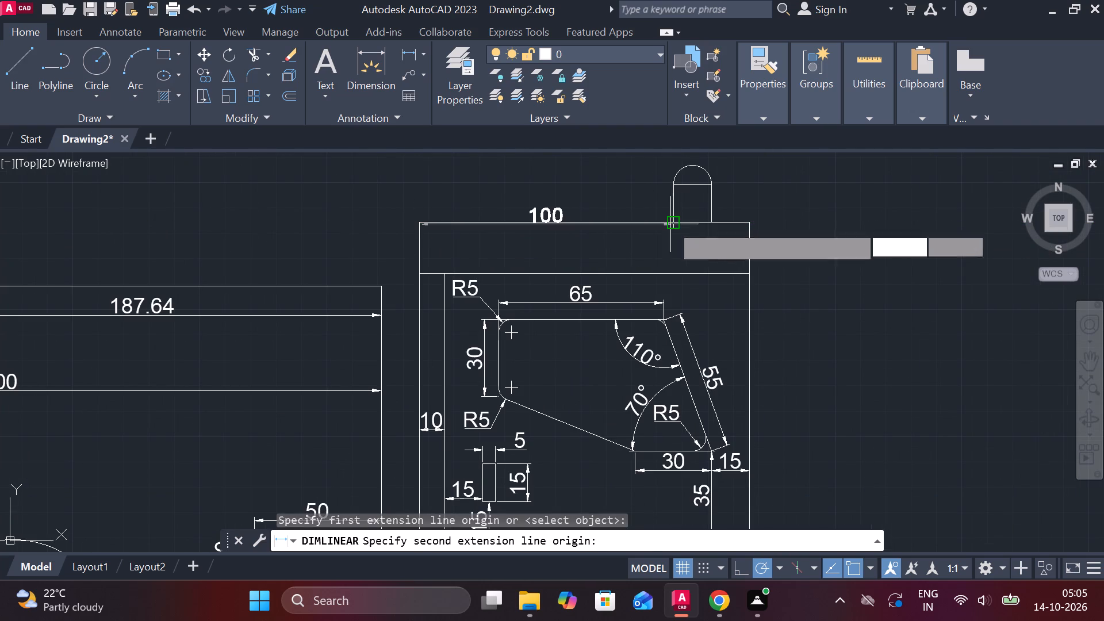
left_click(572, 208)
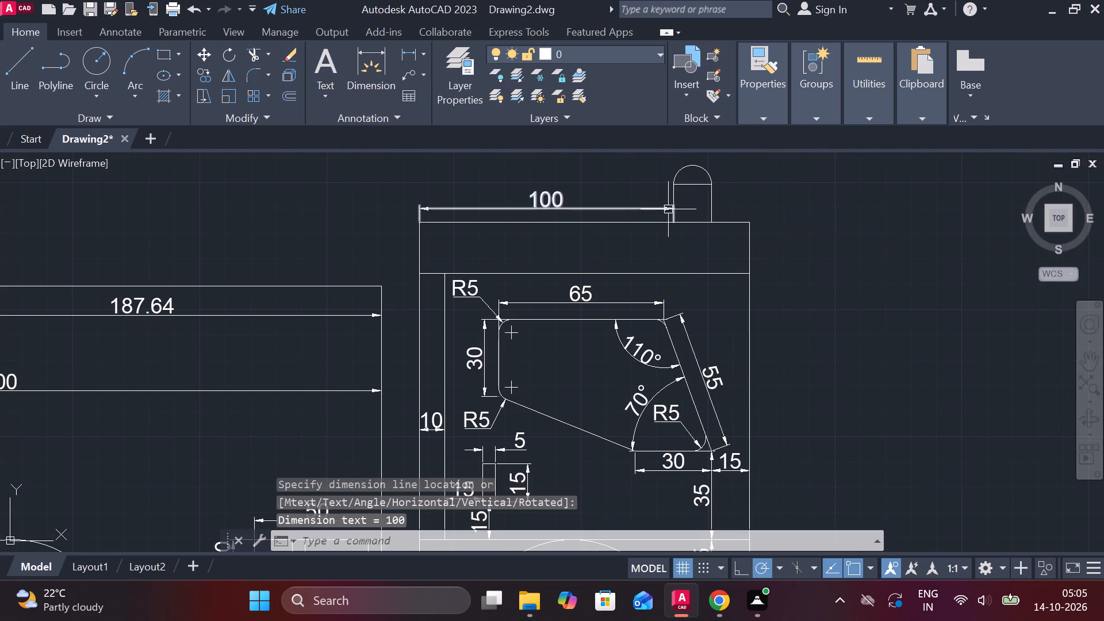
Add a vertical linear dimension to the roof beacon's straight side, placed in front of the beacon.
middle_click_drag(669, 209, 505, 247)
key("space")
left_click(553, 226)
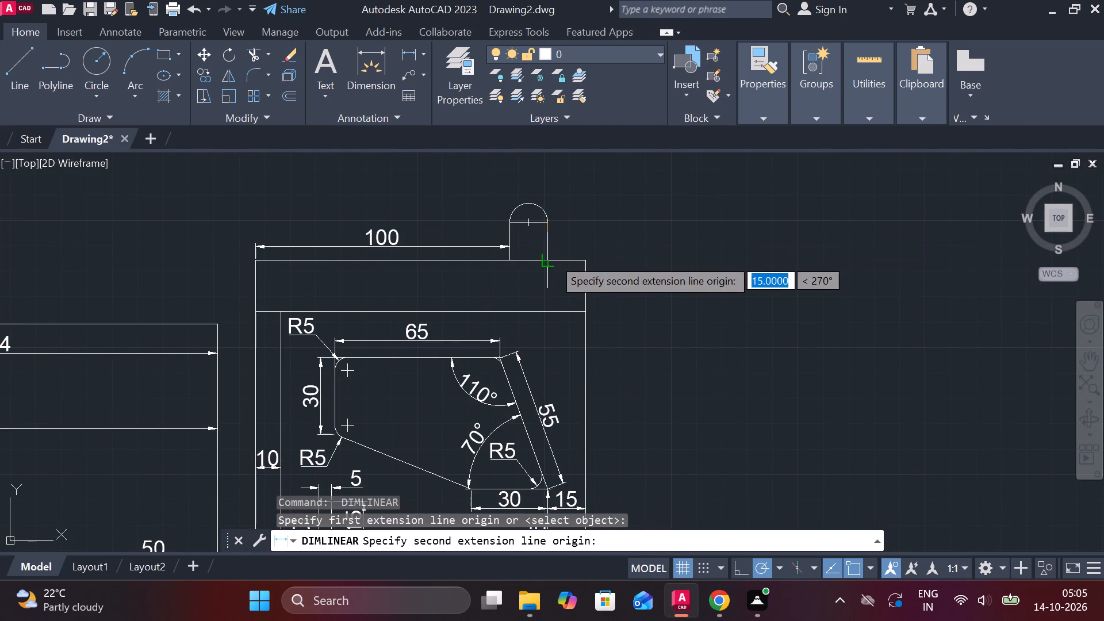
left_click(553, 258)
left_click(569, 246)
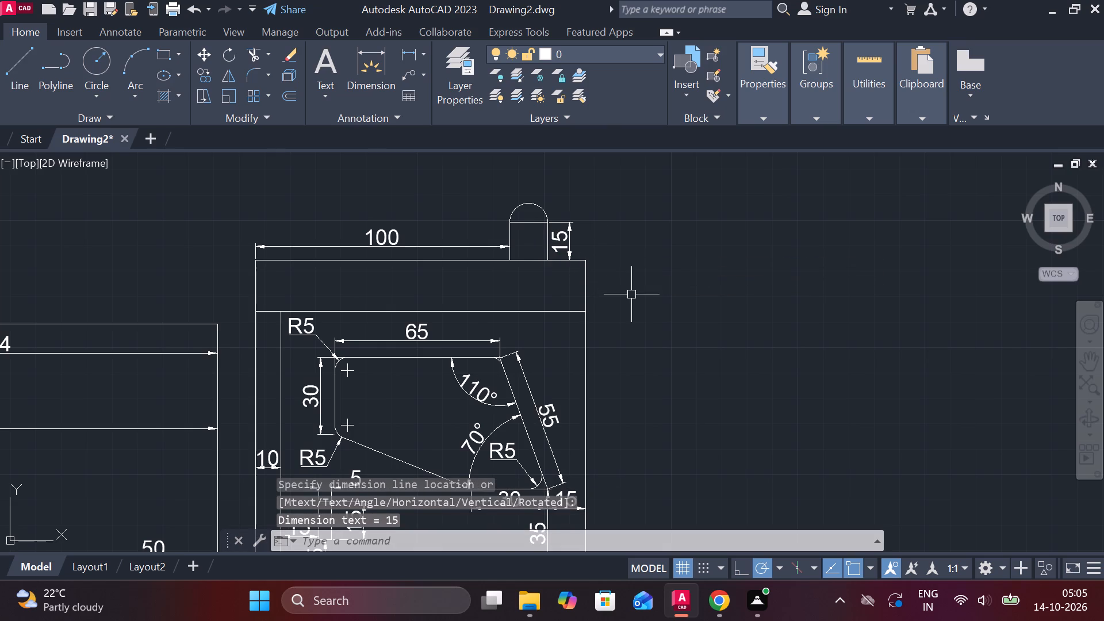
Add a vertical linear dimension across the cab's roof band, placed inside the band directly below the beacon.
key("space")
left_click(530, 271)
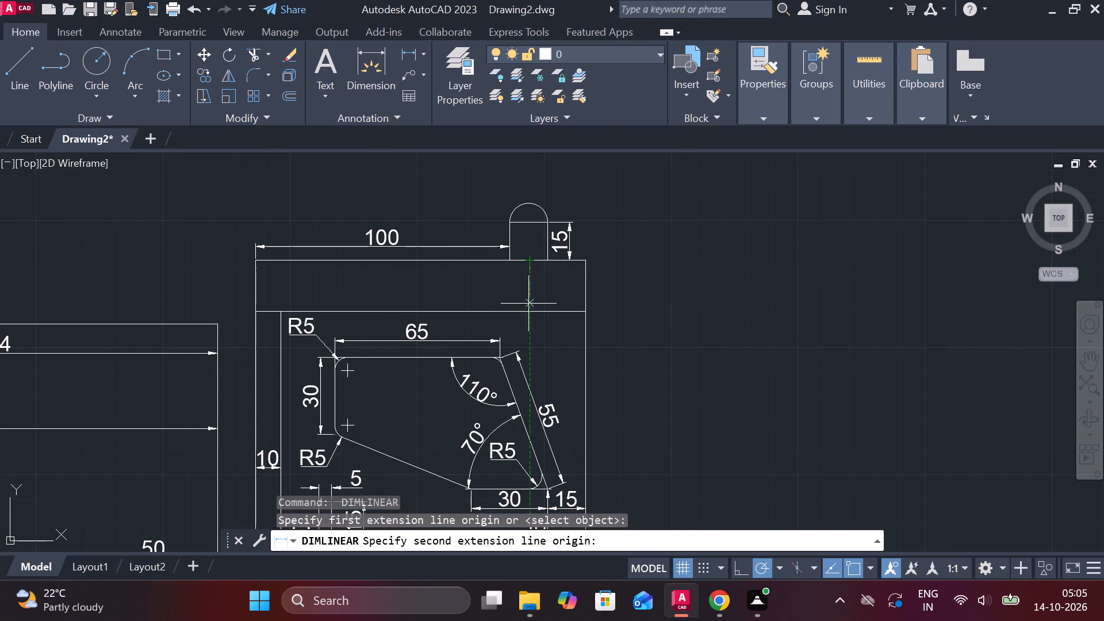
left_click(527, 309)
left_click(527, 307)
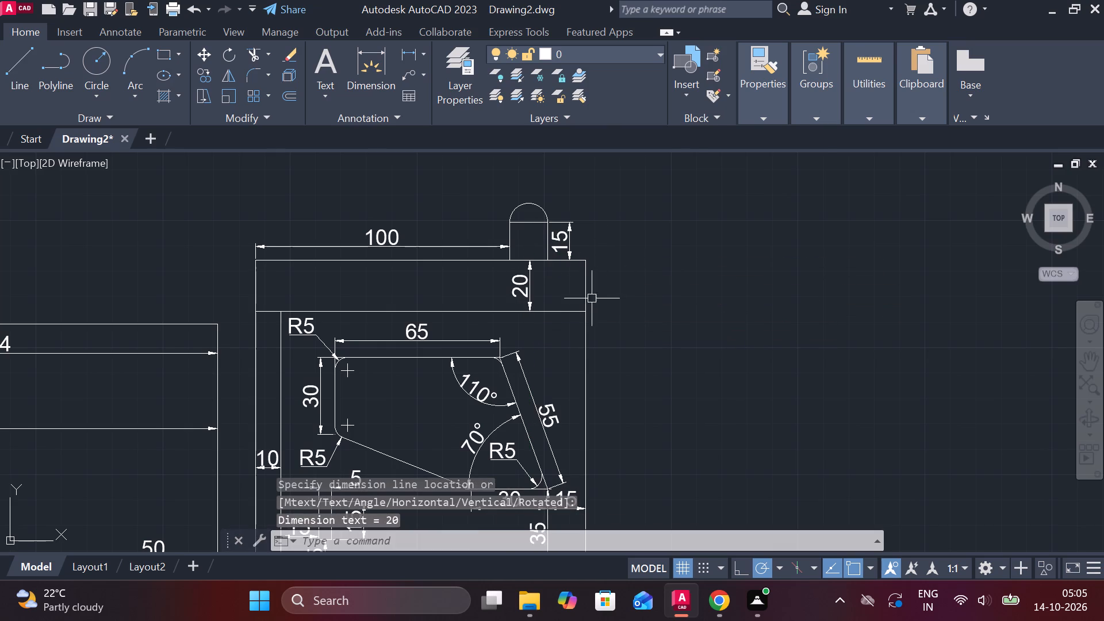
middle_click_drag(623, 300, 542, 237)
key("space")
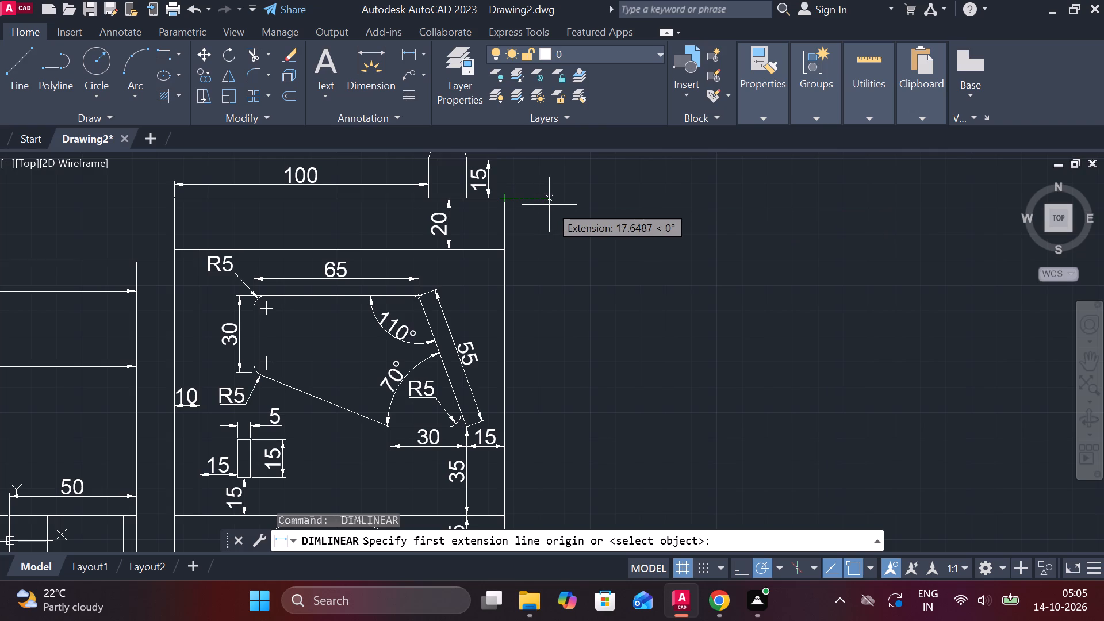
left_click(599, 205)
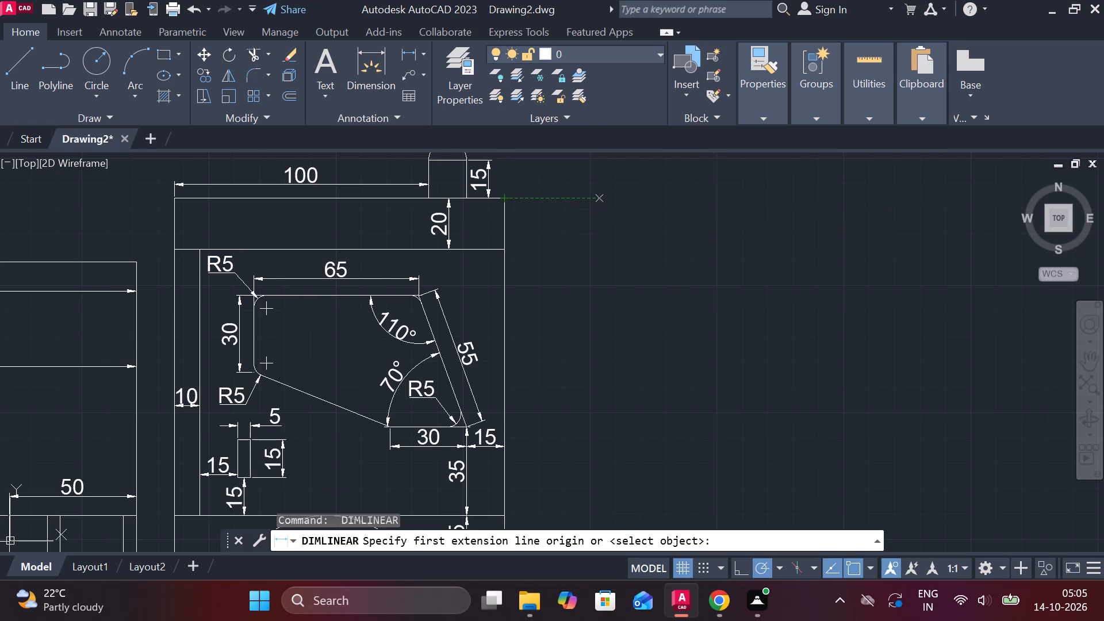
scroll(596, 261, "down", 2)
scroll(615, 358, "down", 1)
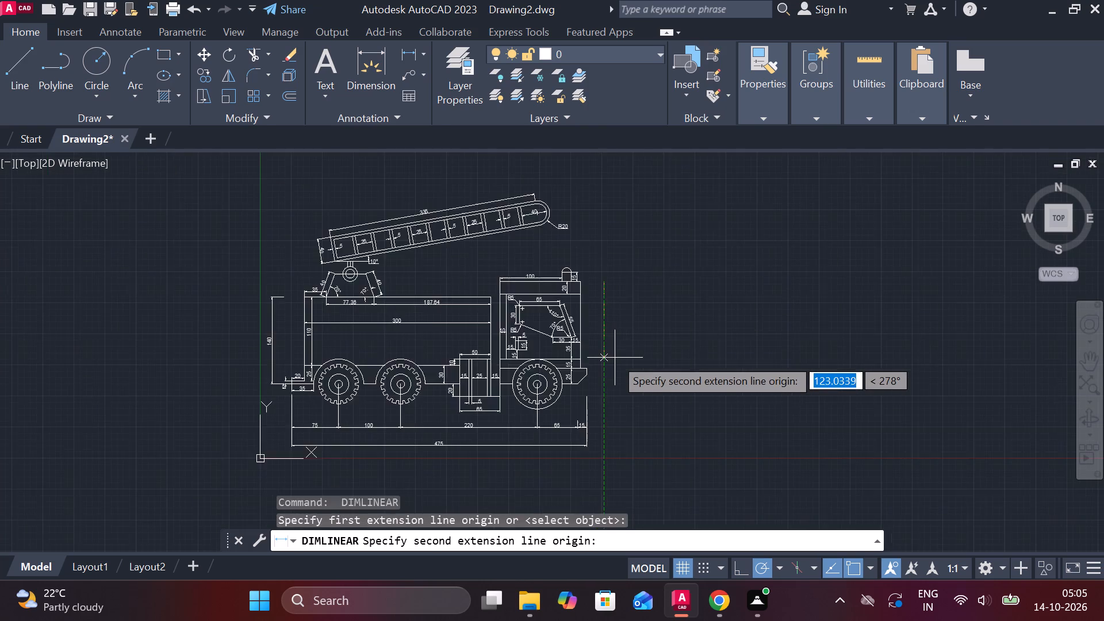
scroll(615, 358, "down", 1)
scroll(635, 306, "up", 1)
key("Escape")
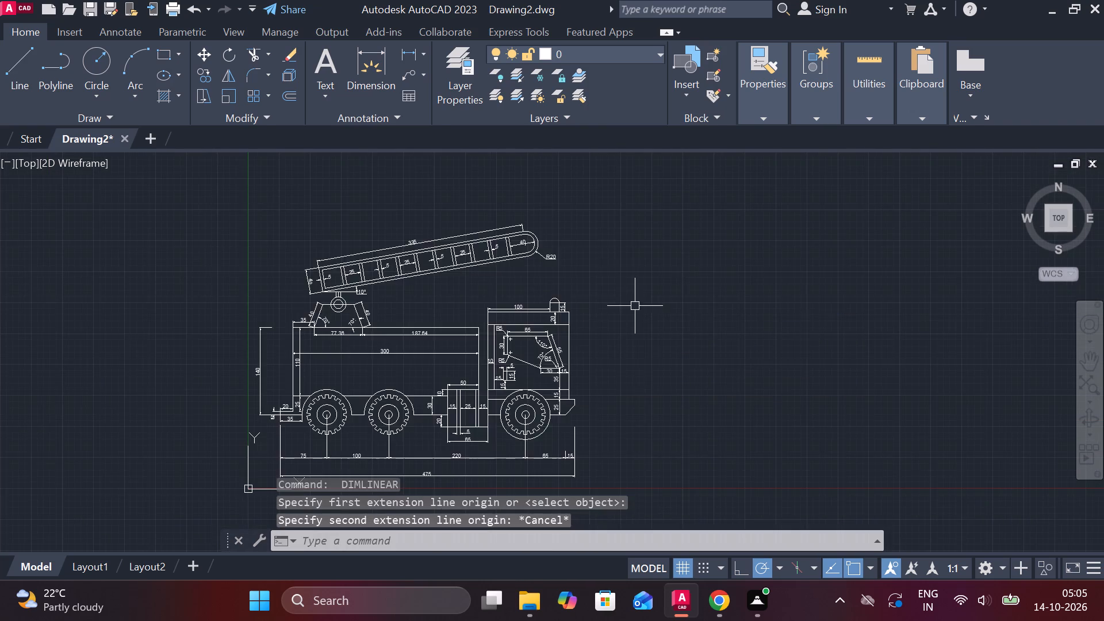
Add an overall vertical linear dimension from the cab roof's top level to the chassis bottom level, placed in front of the truck.
scroll(609, 305, "up", 2)
left_click(407, 56)
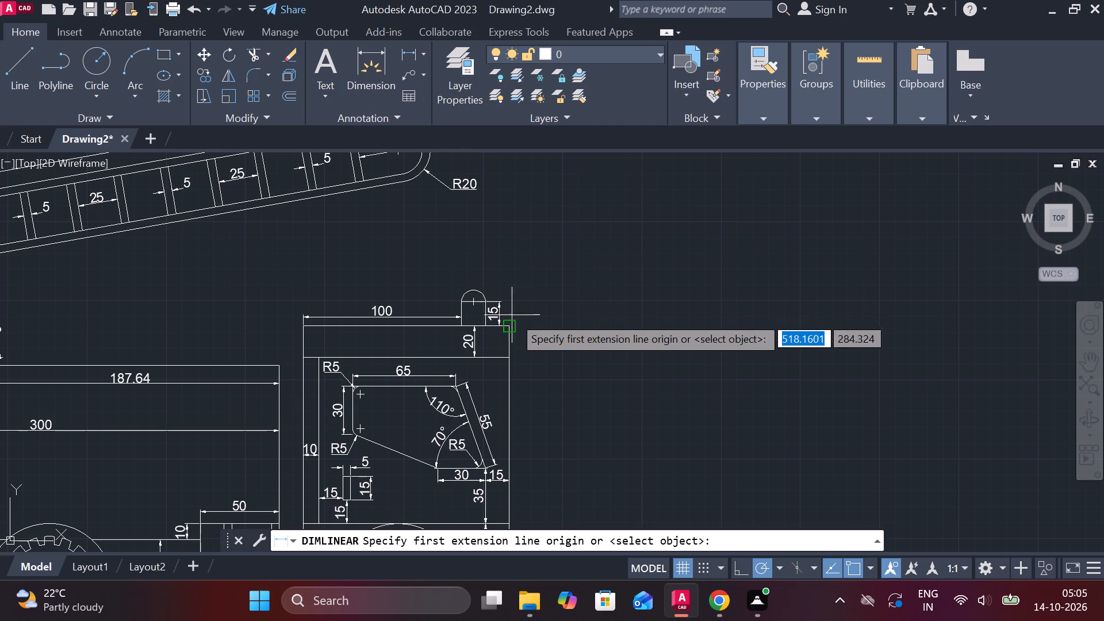
left_click(539, 327)
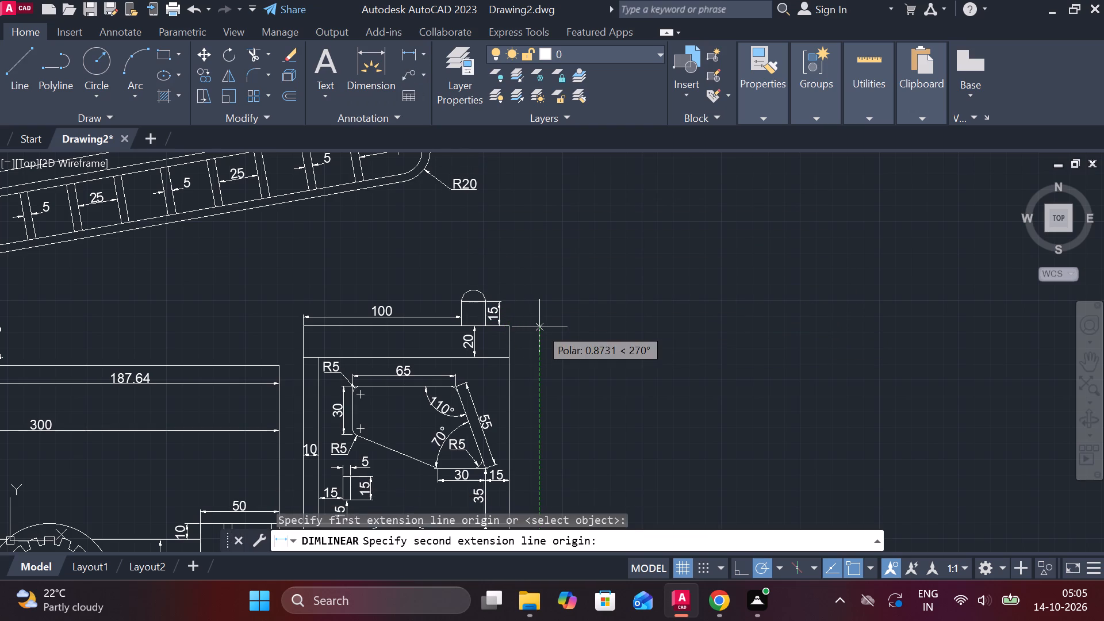
scroll(539, 327, "down", 3)
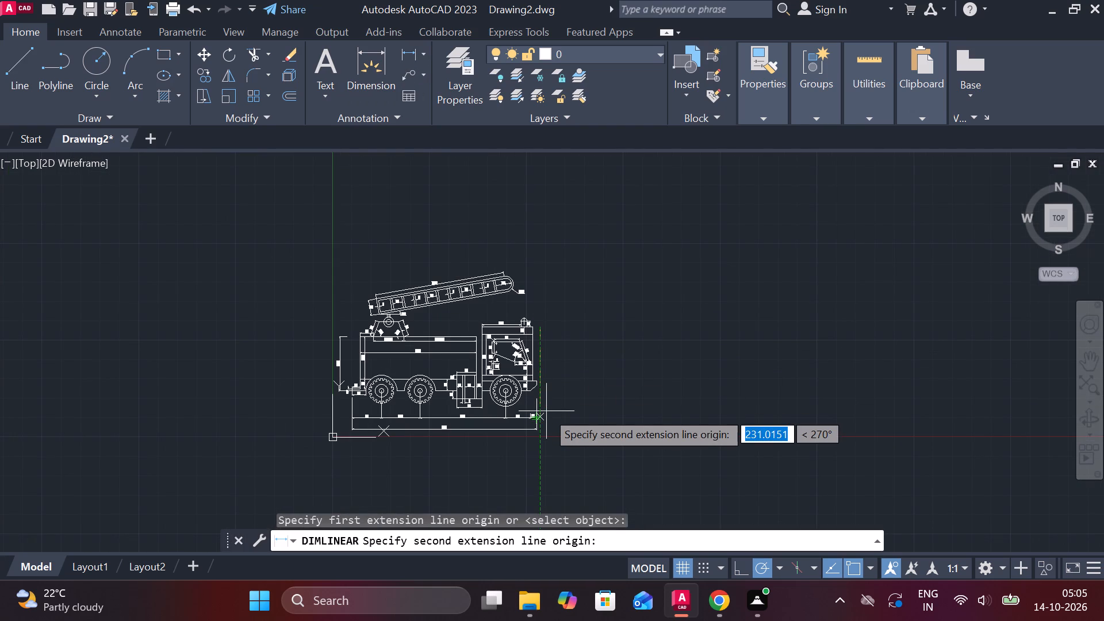
middle_click_drag(543, 413, 506, 340)
scroll(502, 355, "up", 3)
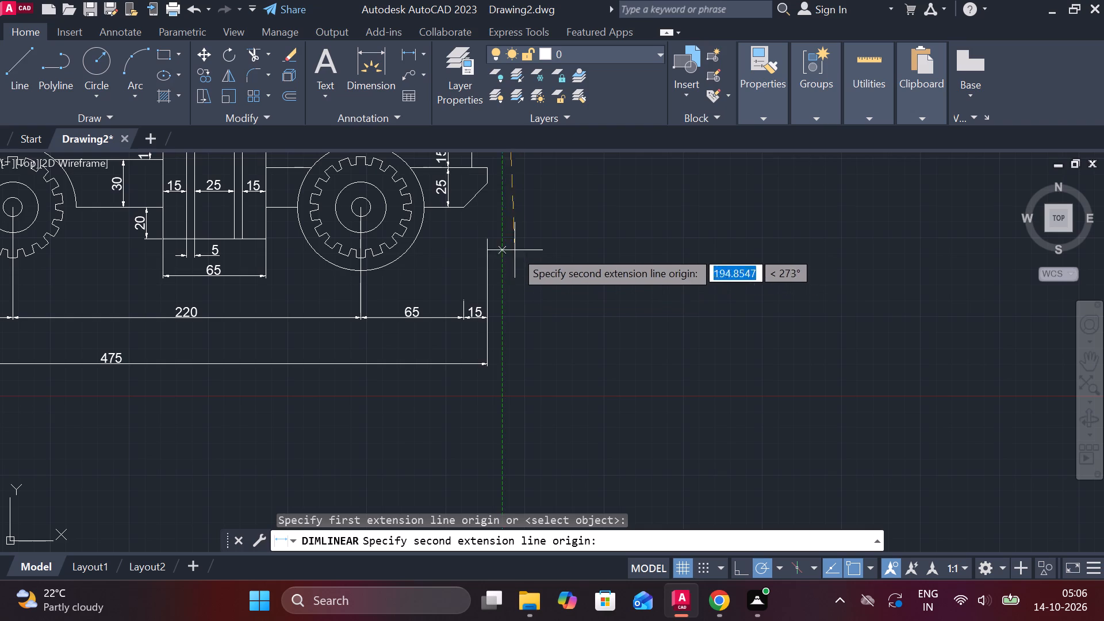
middle_click_drag(508, 224, 500, 324)
scroll(495, 306, "up", 2)
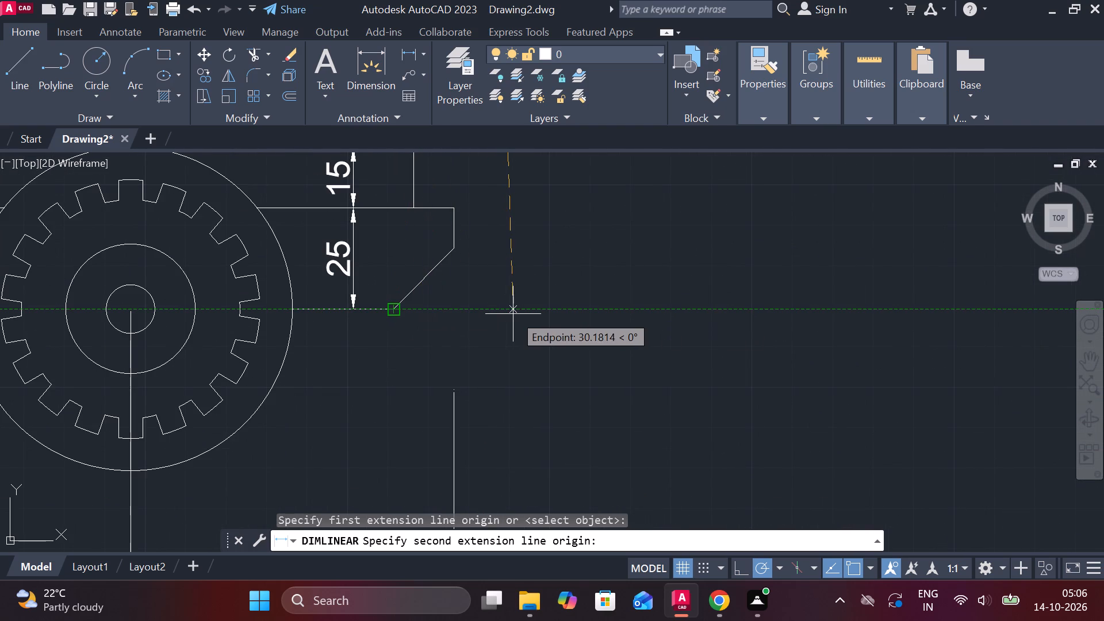
left_click(500, 313)
scroll(613, 313, "down", 2)
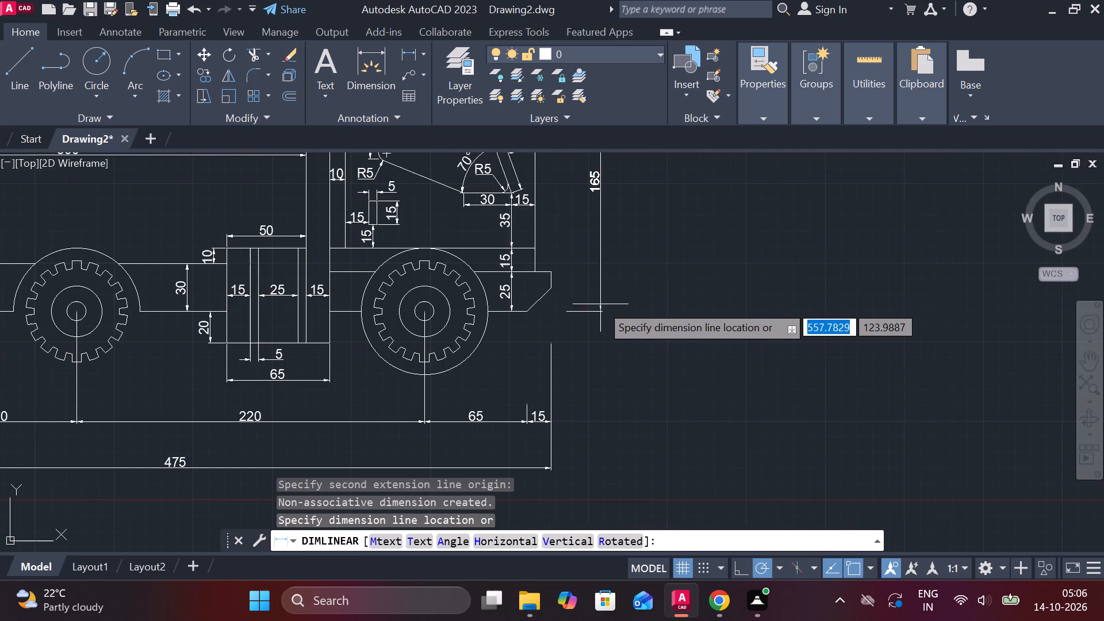
middle_click(607, 304)
scroll(622, 306, "down", 1)
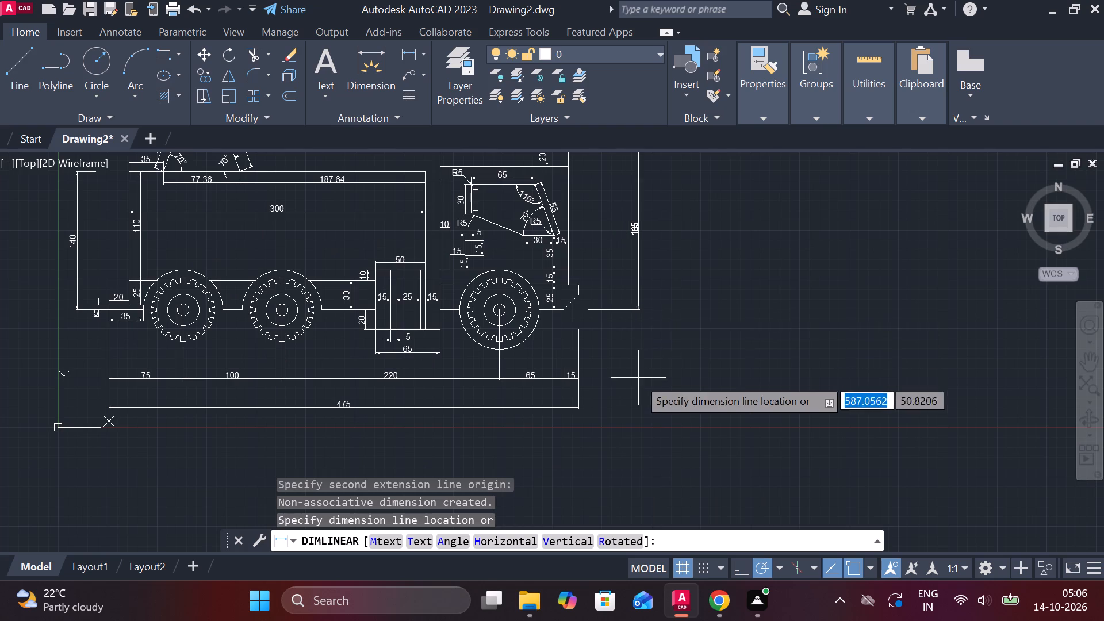
middle_click_drag(631, 272, 623, 373)
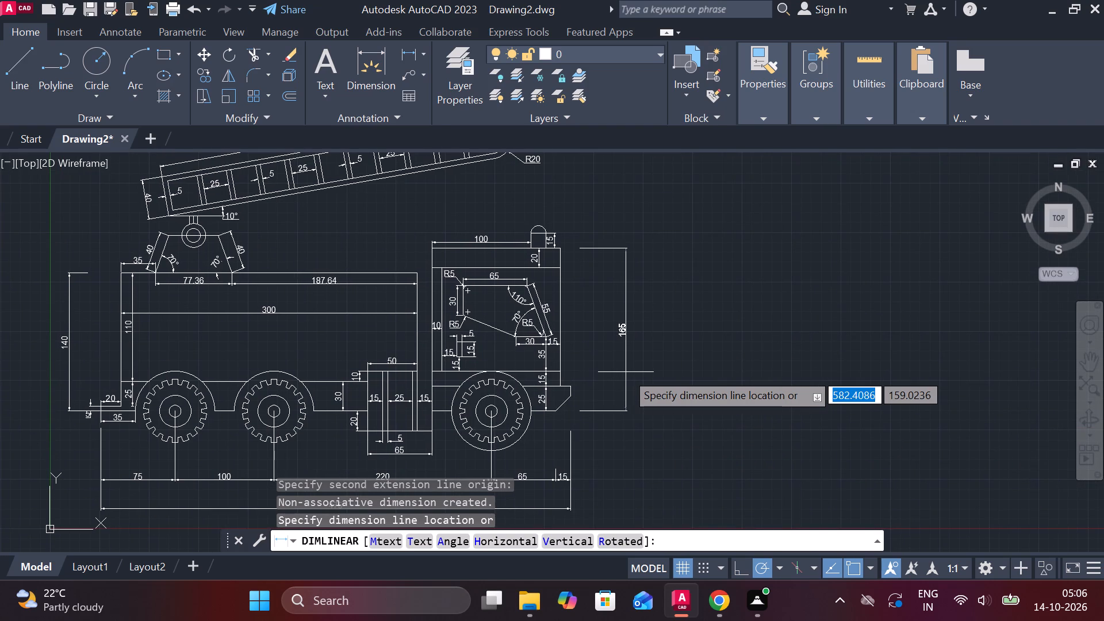
left_click(629, 372)
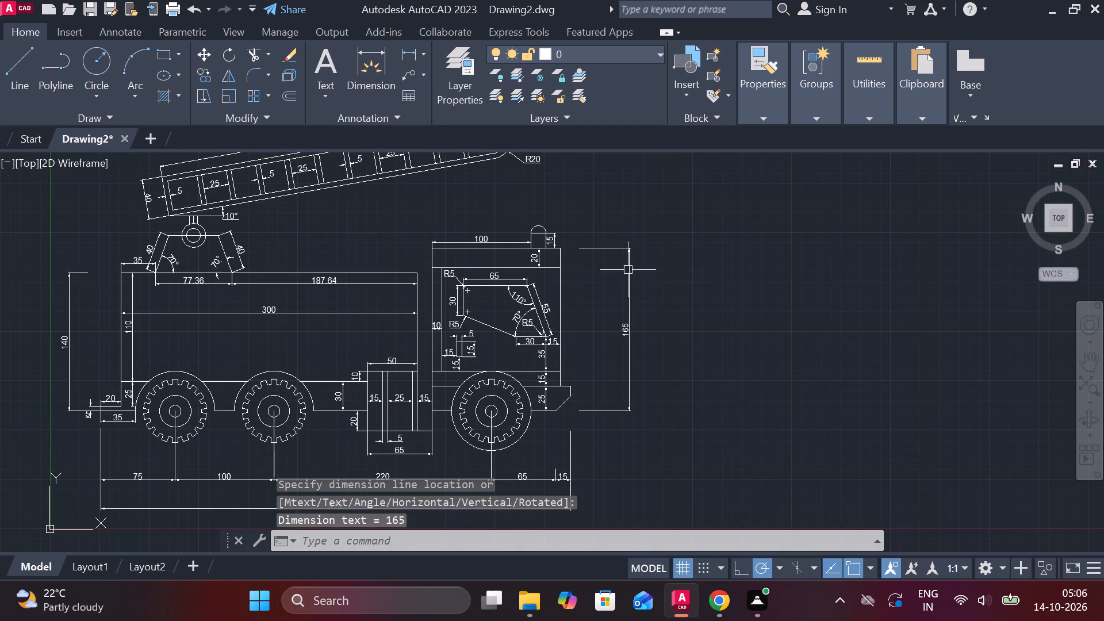
Add a vertical linear dimension from the roof band's lower line level to the chassis top level, between the cab and the overall height dimension.
key("space")
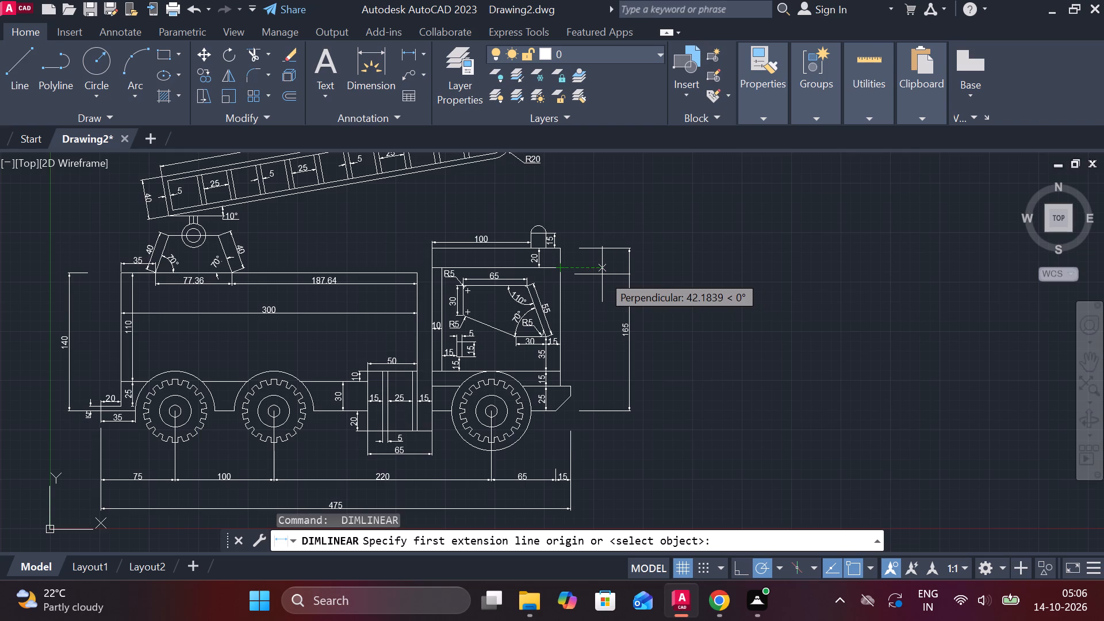
left_click(602, 274)
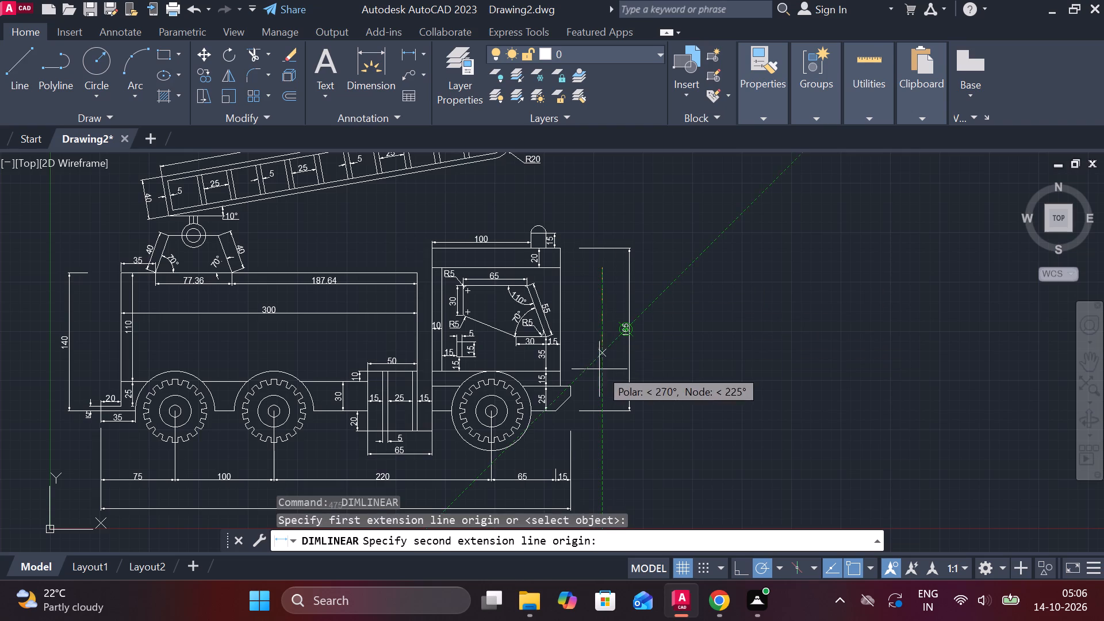
left_click(602, 384)
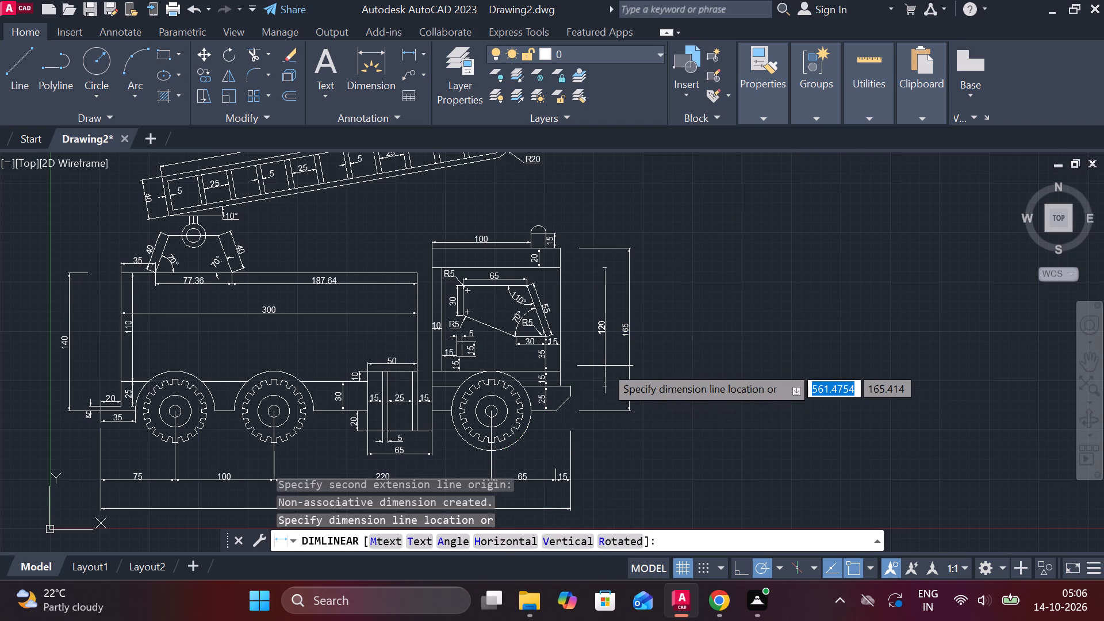
scroll(605, 366, "up", 2)
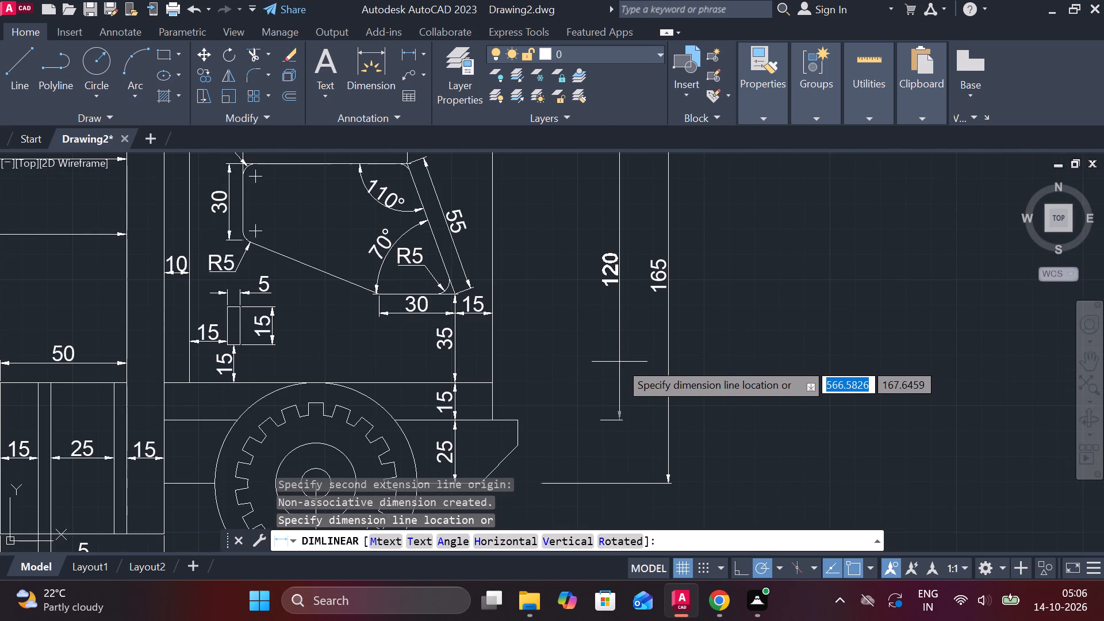
left_click(619, 362)
Add a vertical linear dimension for the roof band height in front of the cab, aligned directly above the 120 dimension.
scroll(695, 359, "down", 2)
scroll(691, 361, "up", 1)
middle_click_drag(711, 271, 710, 325)
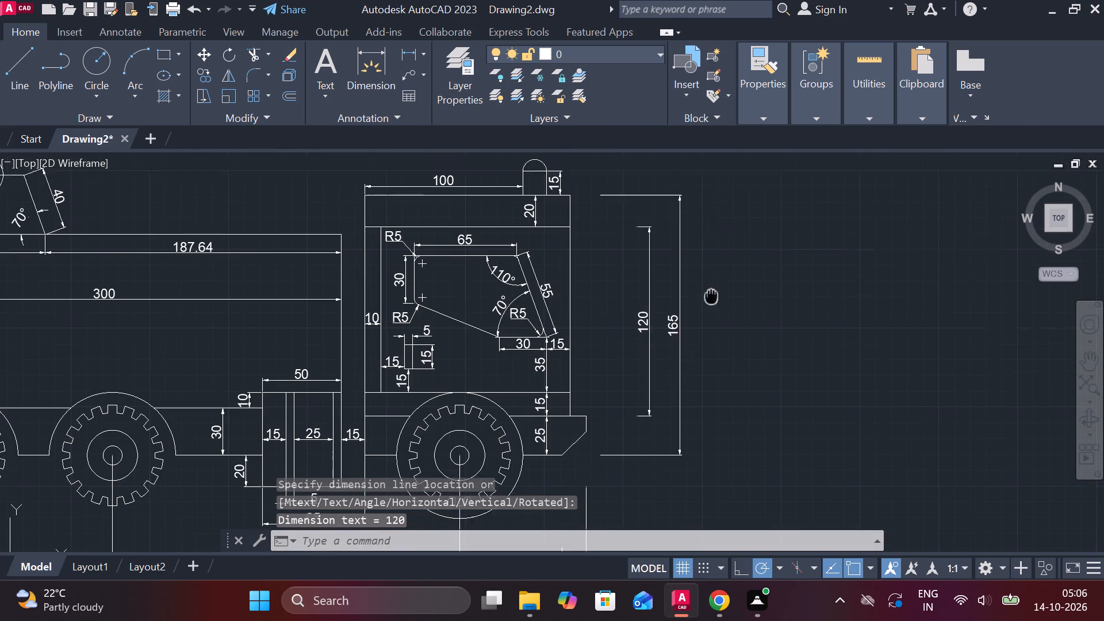
middle_click_drag(710, 325, 704, 337)
scroll(657, 254, "up", 2)
key("space")
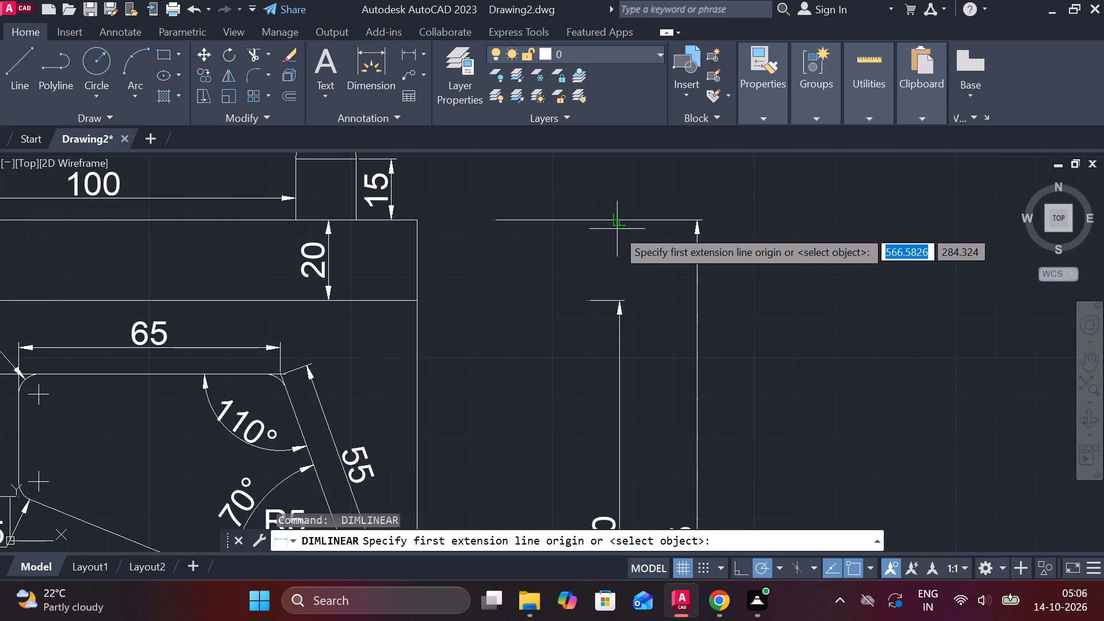
left_click(616, 229)
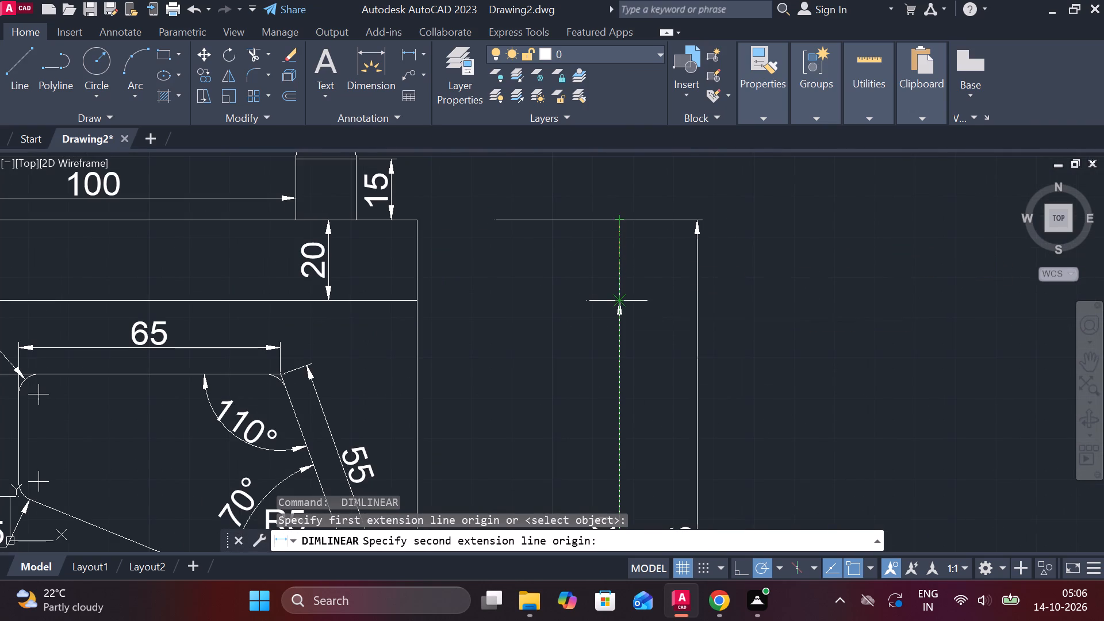
left_click(618, 298)
left_click(619, 290)
scroll(662, 290, "down", 2)
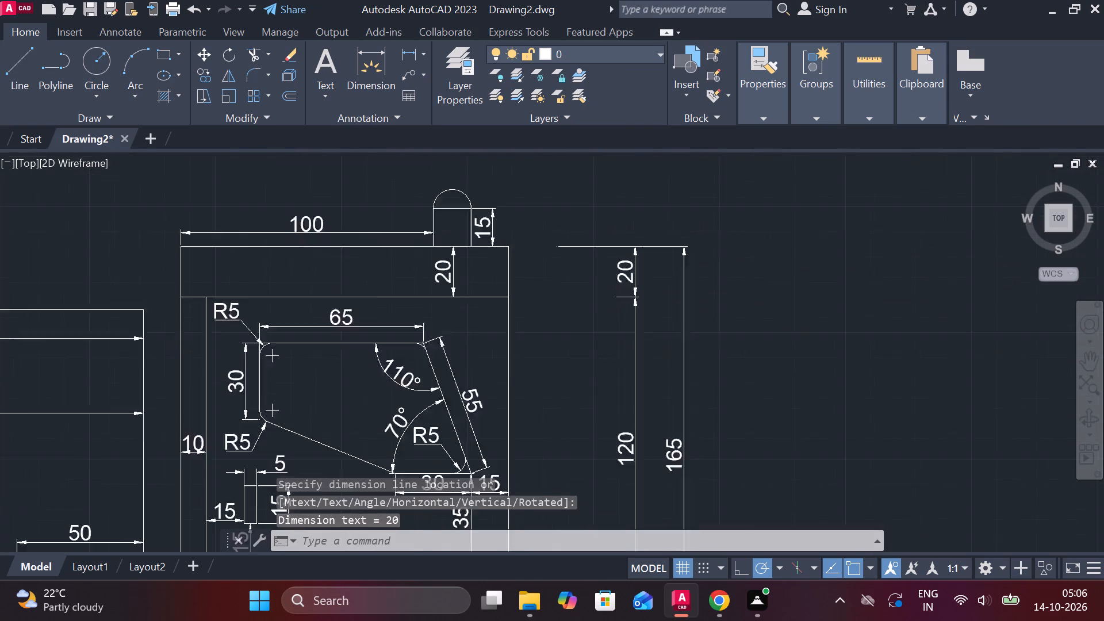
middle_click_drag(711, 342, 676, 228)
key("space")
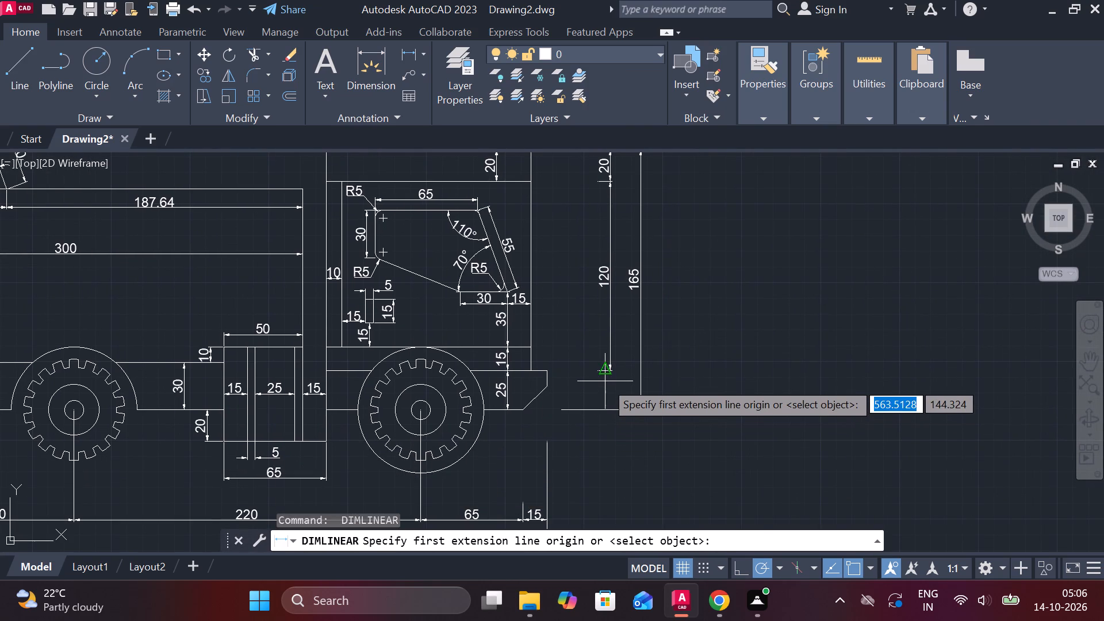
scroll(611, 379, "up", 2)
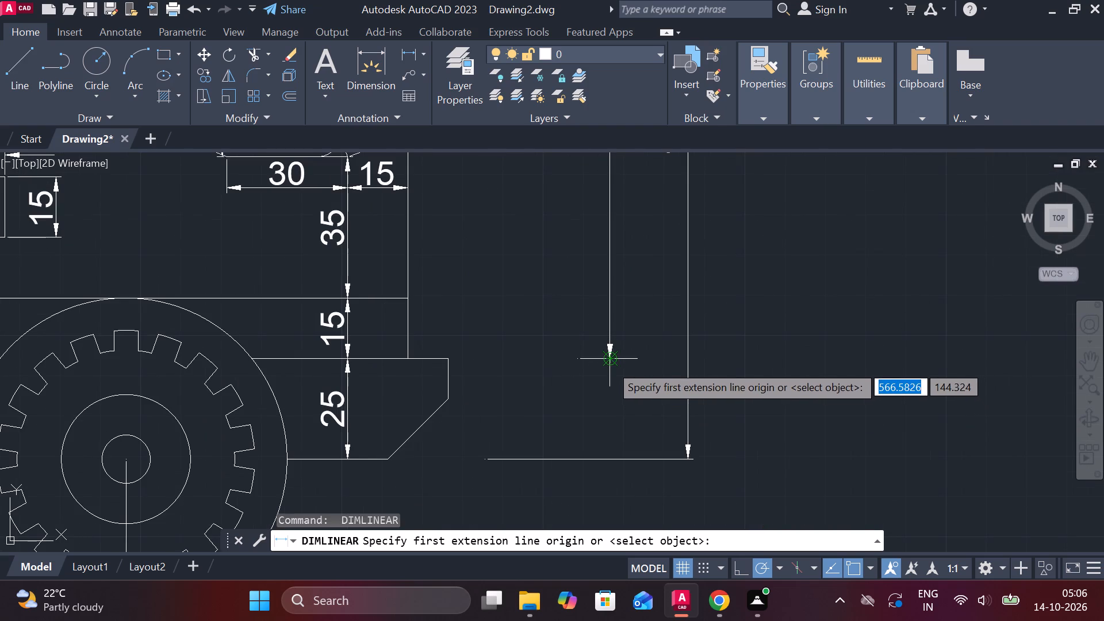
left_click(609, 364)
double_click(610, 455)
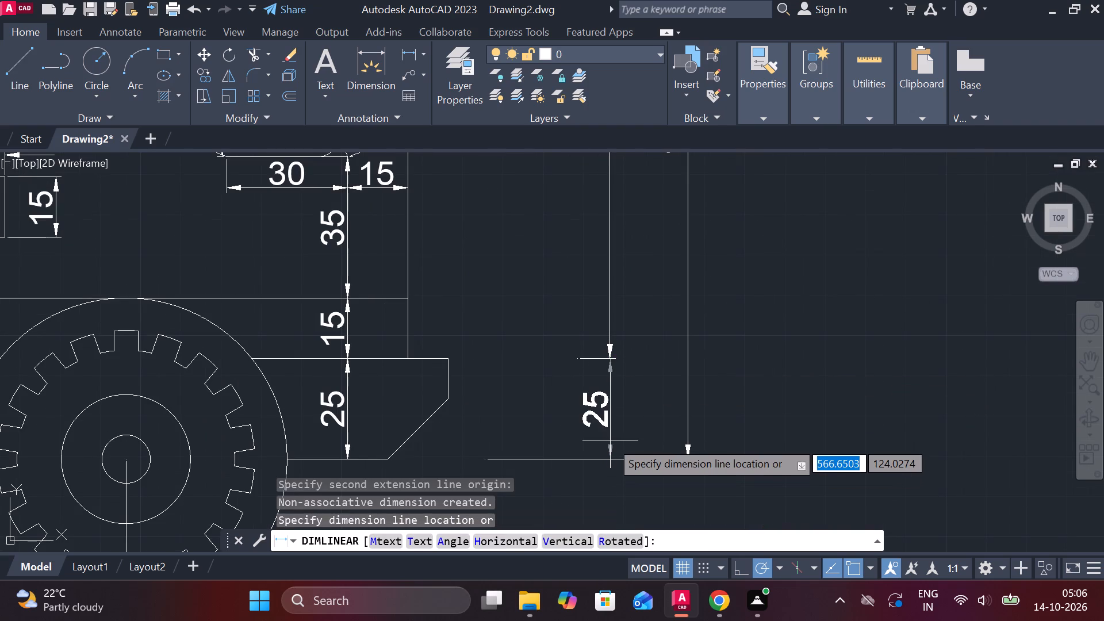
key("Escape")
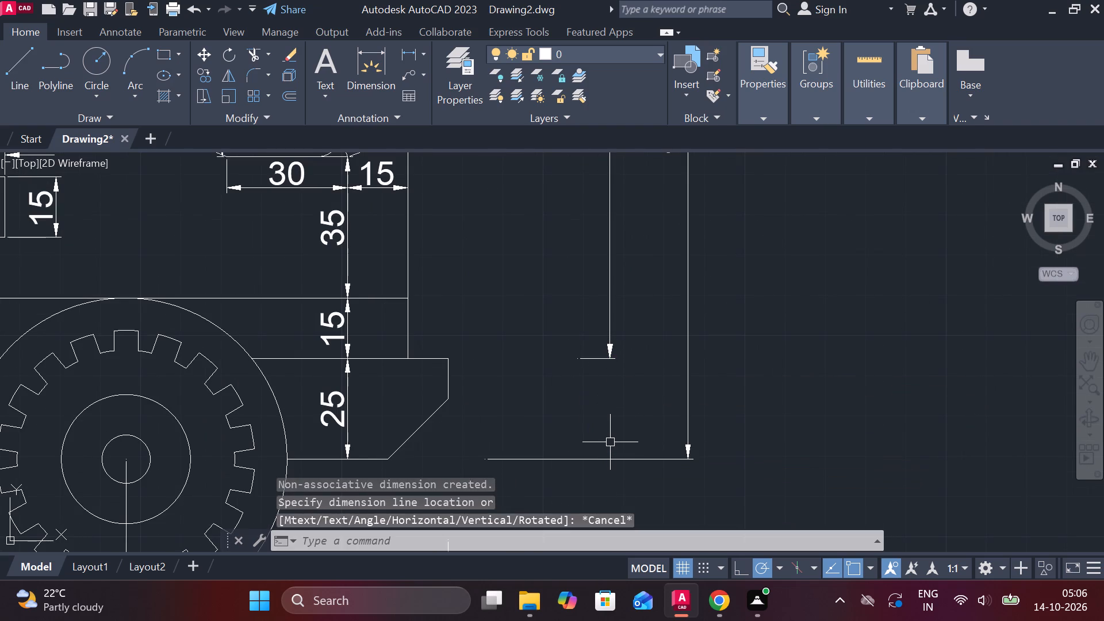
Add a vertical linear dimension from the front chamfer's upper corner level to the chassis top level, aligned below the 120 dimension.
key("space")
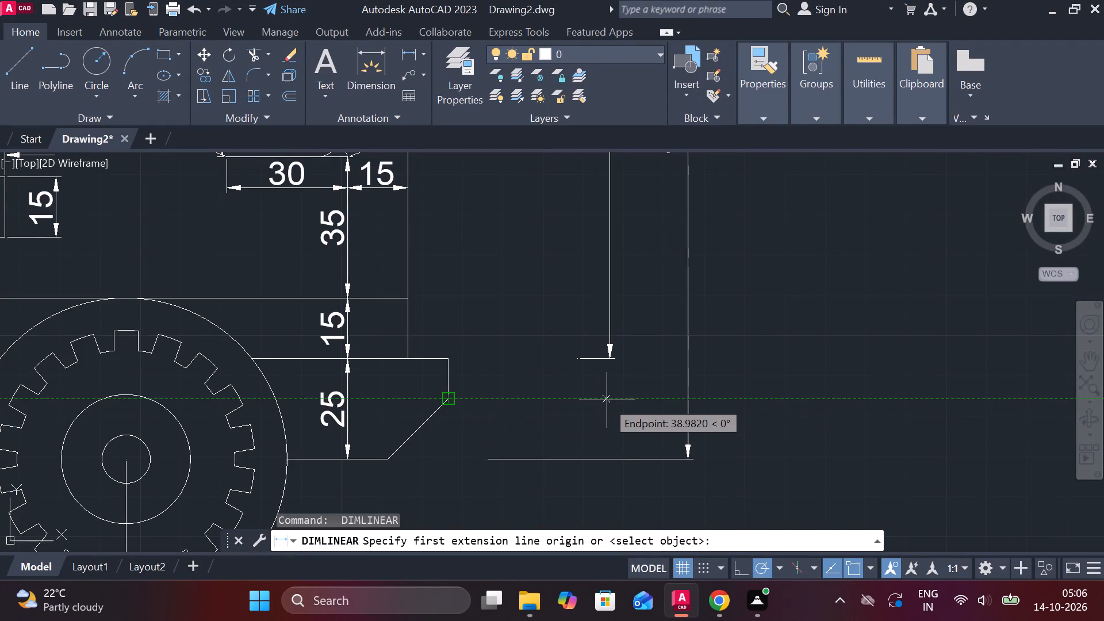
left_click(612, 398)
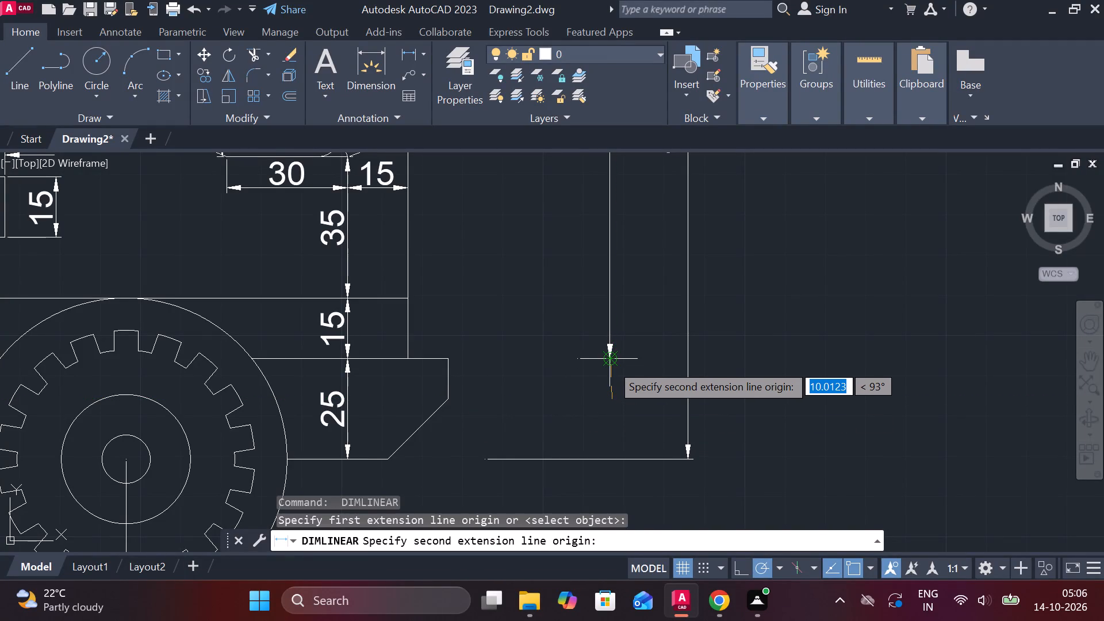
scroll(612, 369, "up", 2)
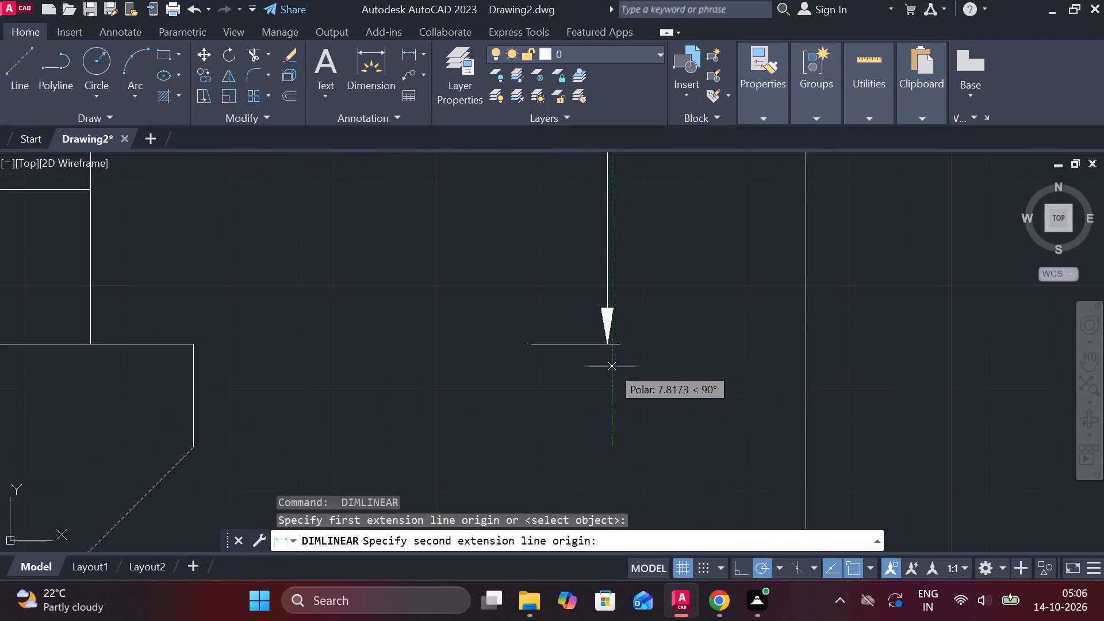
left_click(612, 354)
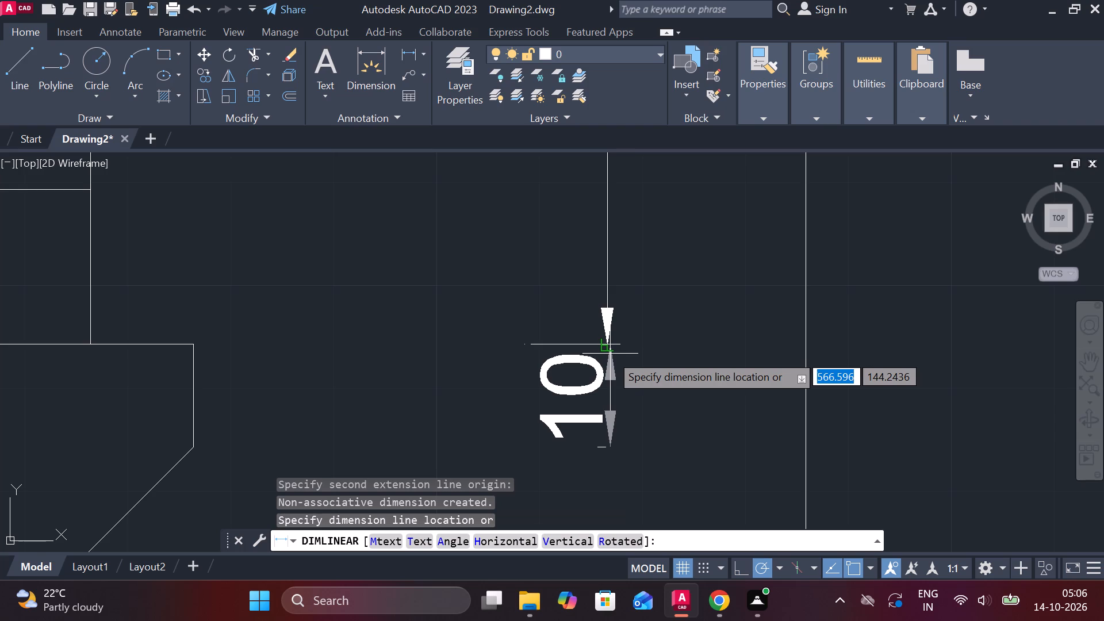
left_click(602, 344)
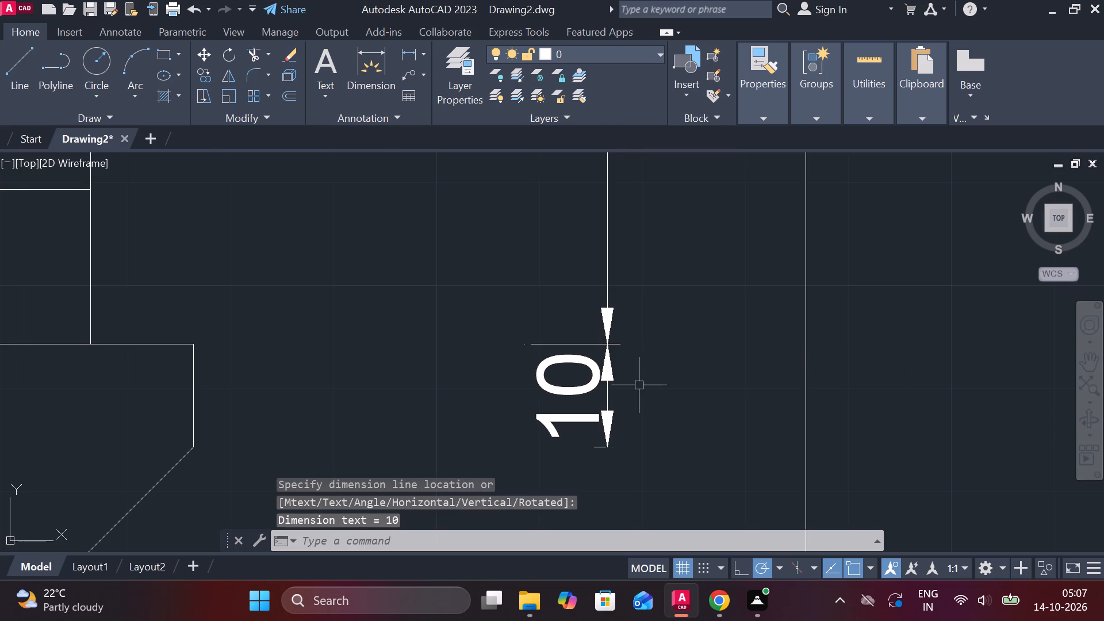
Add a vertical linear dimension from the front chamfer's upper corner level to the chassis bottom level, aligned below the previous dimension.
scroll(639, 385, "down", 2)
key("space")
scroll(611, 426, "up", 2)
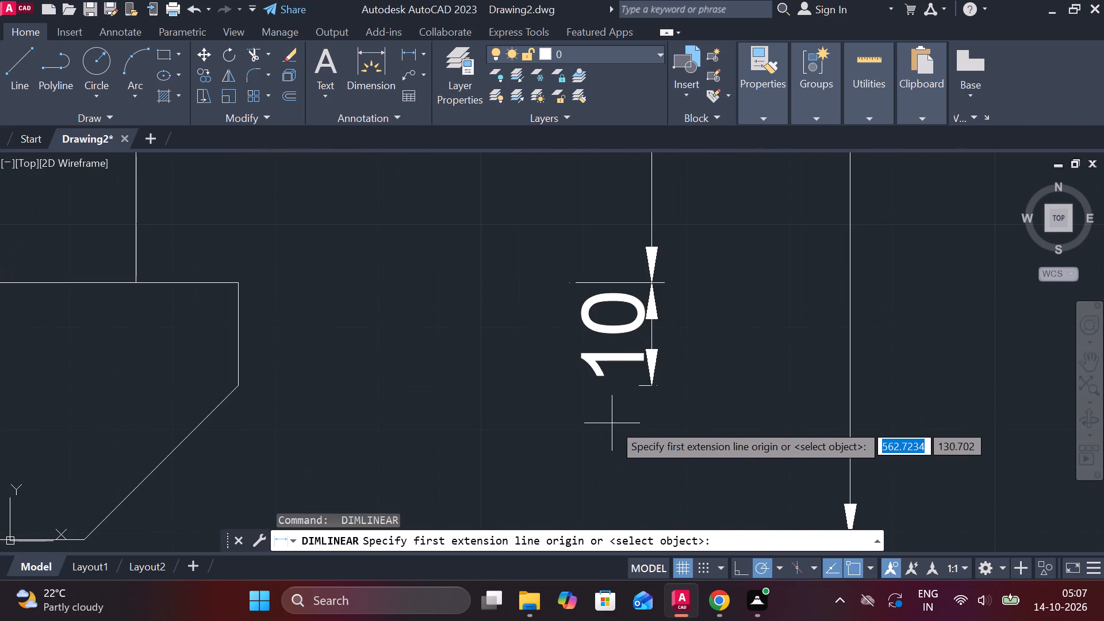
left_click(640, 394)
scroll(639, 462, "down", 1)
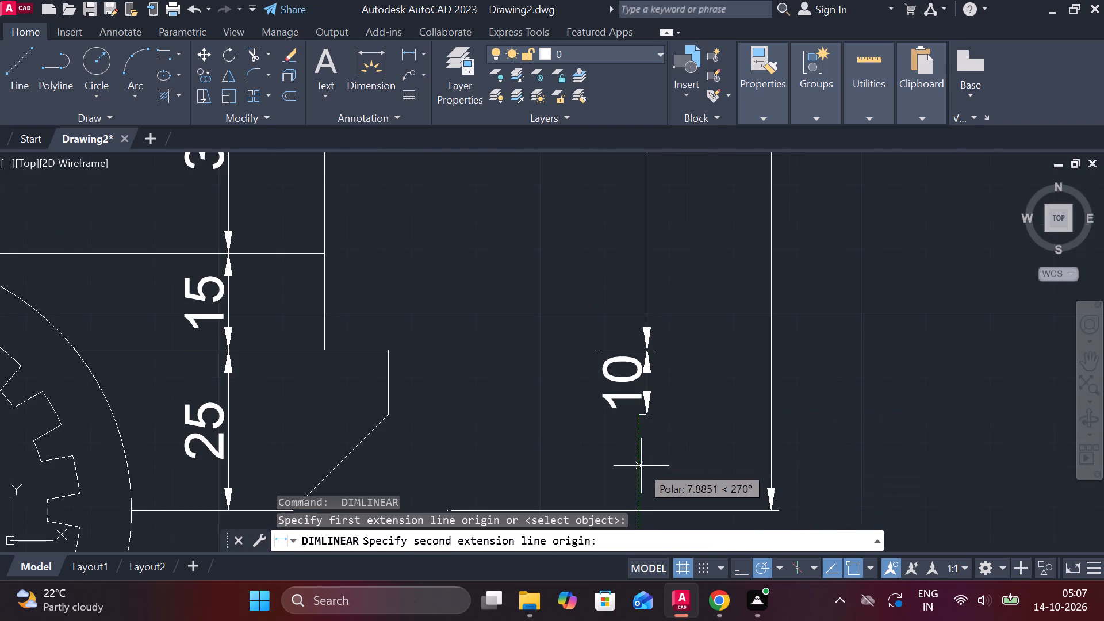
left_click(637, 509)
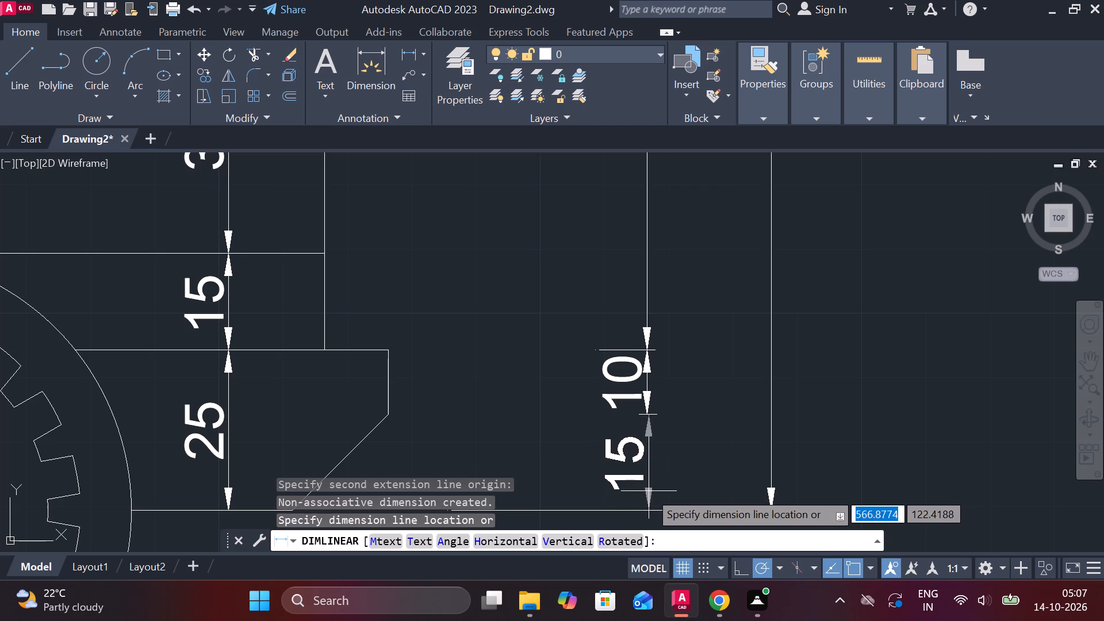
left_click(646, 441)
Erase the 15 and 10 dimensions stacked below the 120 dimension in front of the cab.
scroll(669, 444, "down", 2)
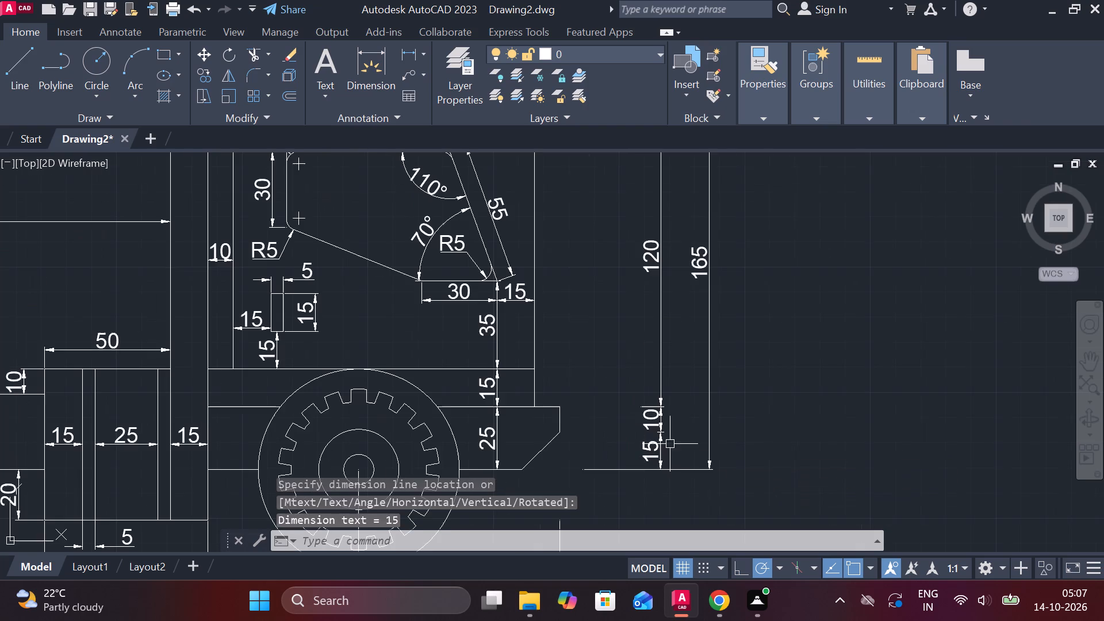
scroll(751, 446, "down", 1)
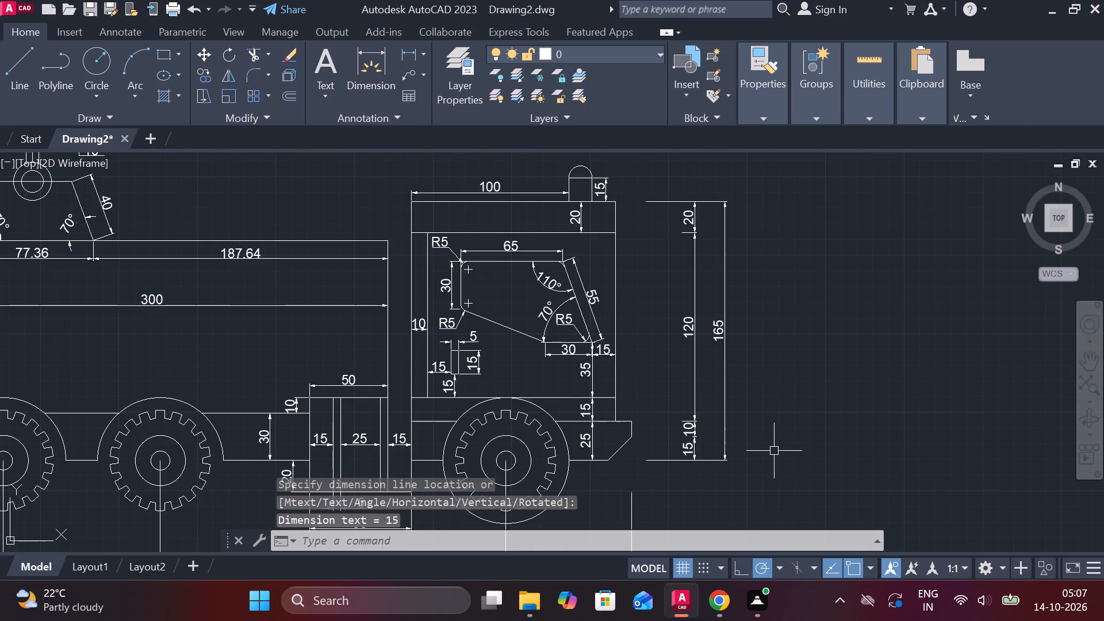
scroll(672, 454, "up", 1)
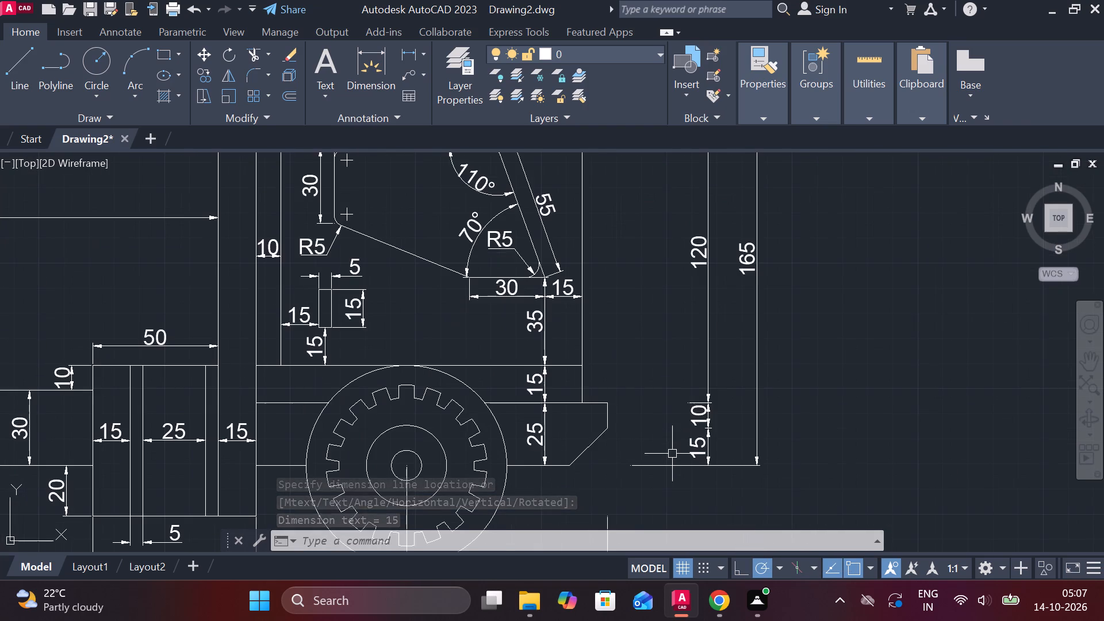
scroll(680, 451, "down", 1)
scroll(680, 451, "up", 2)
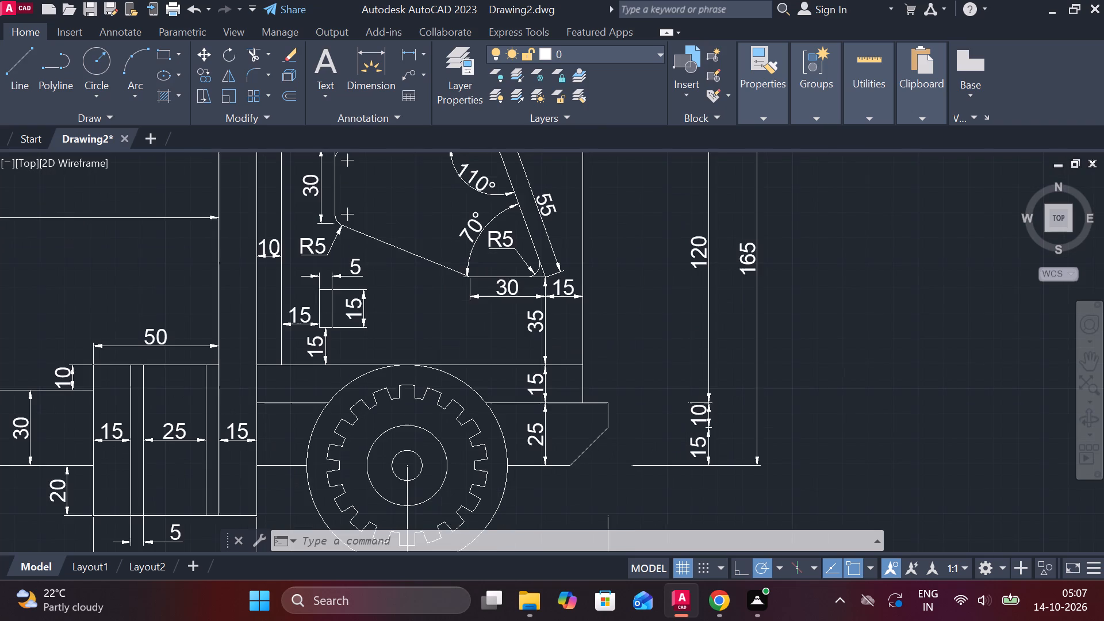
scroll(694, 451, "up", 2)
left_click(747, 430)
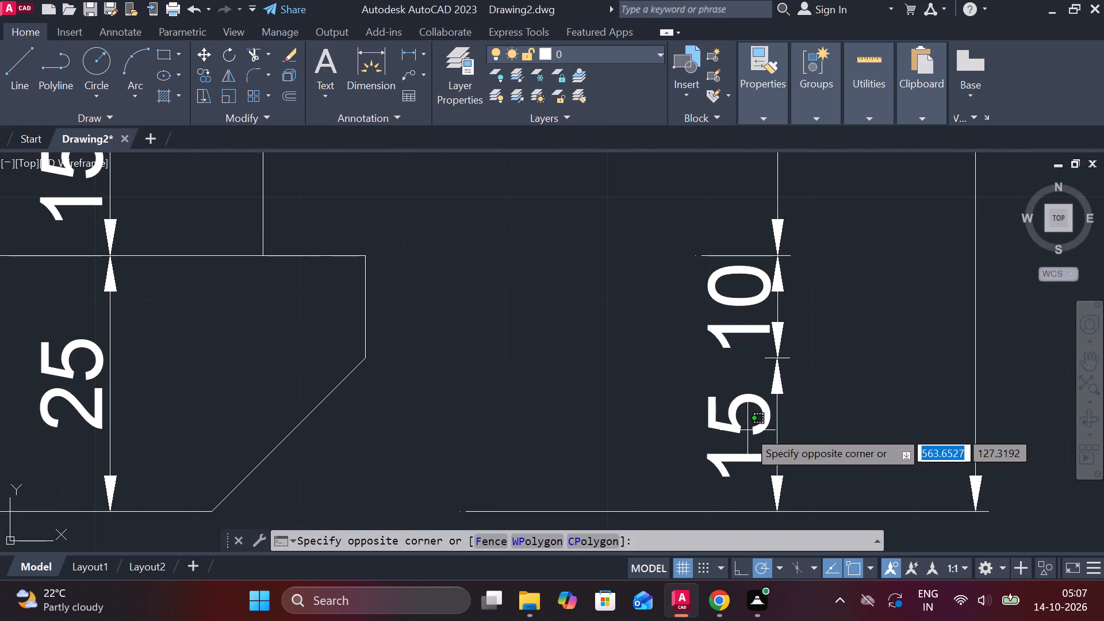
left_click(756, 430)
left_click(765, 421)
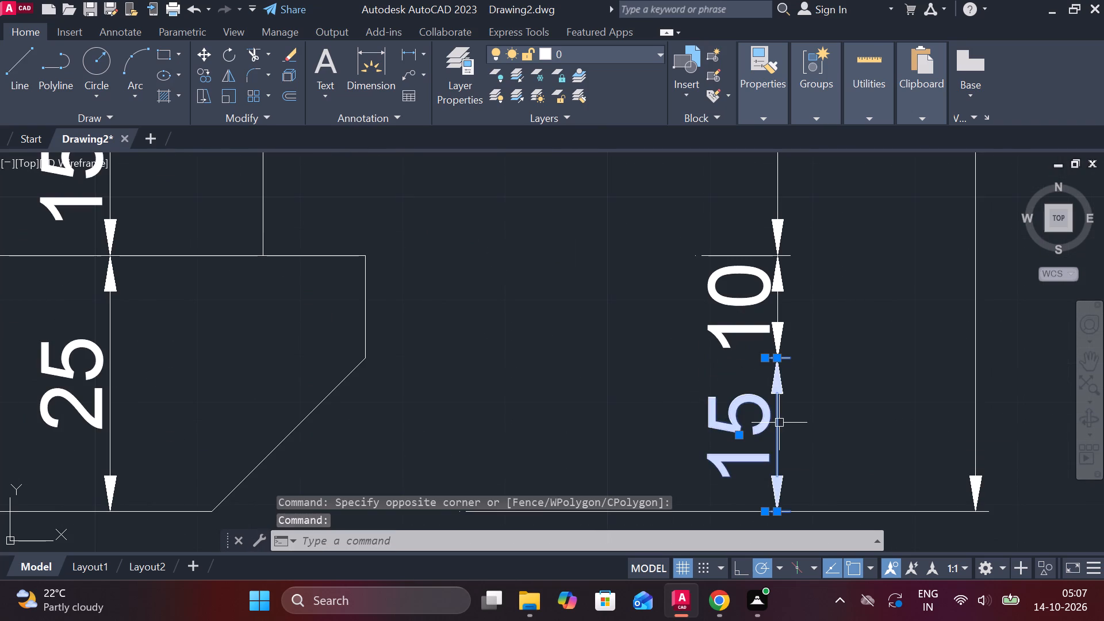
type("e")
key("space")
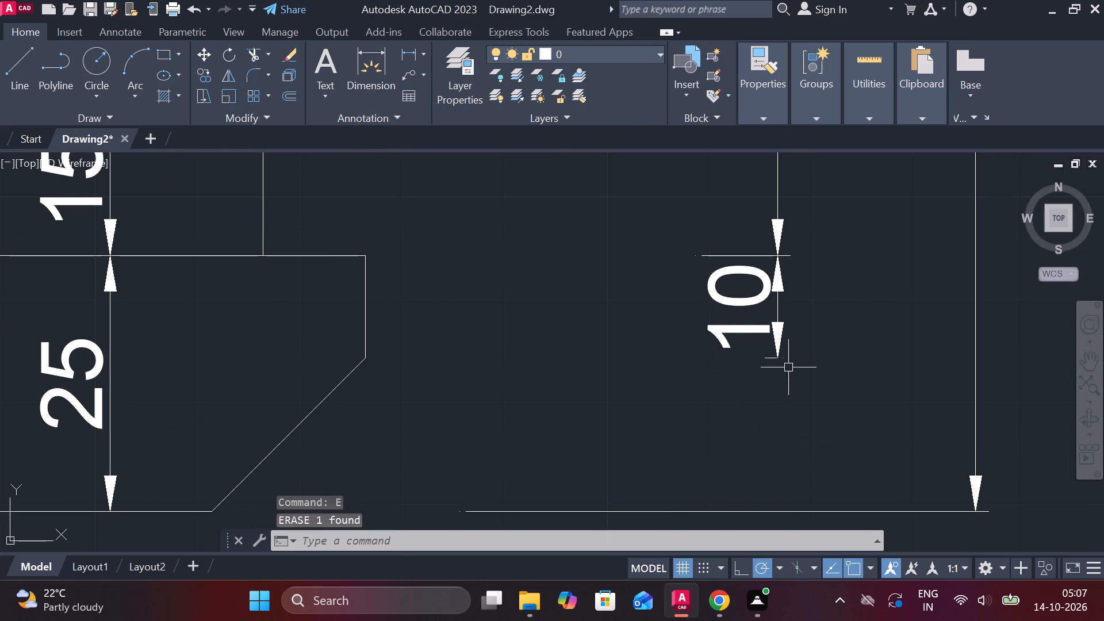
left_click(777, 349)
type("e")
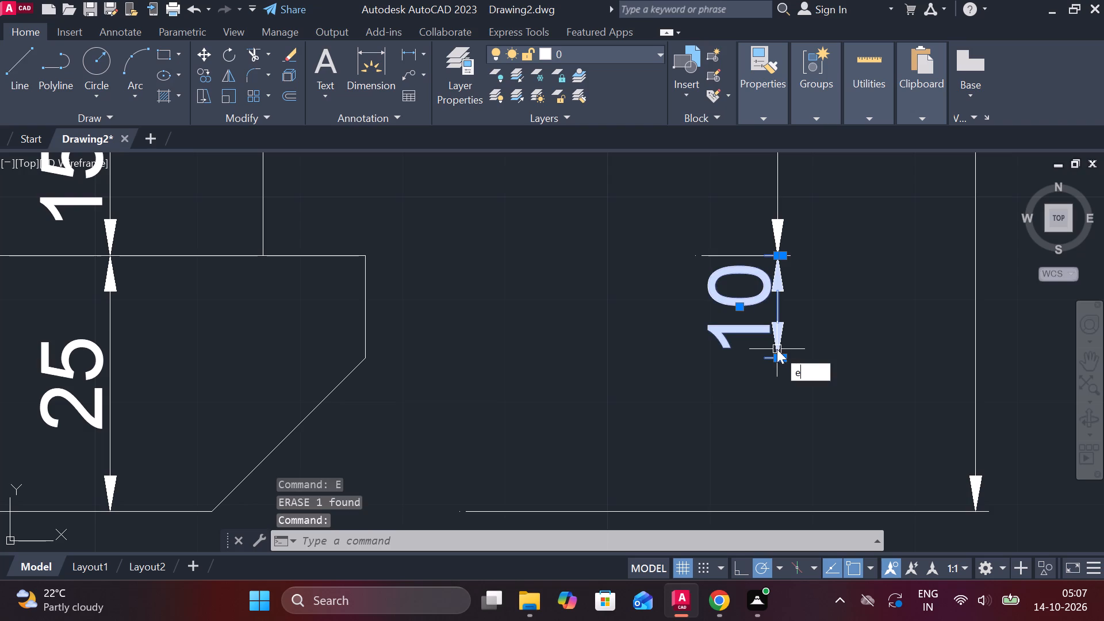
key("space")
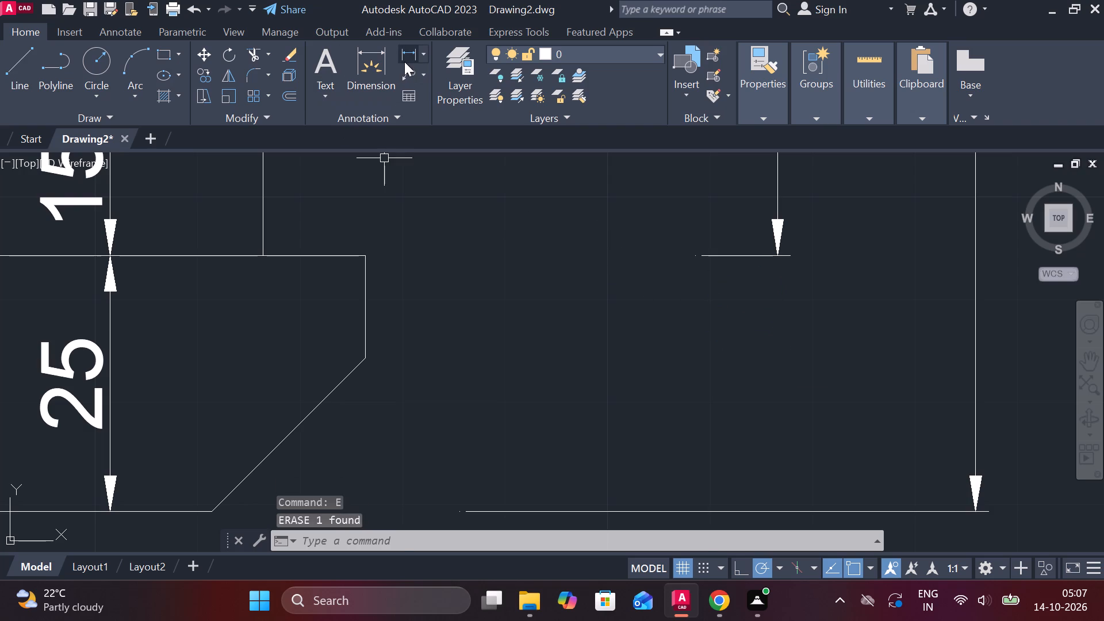
Add a vertical linear dimension from the chamfer's upper corner level to the chassis top level, with a longer lower extension line, below the 120 dimension.
left_click(404, 62)
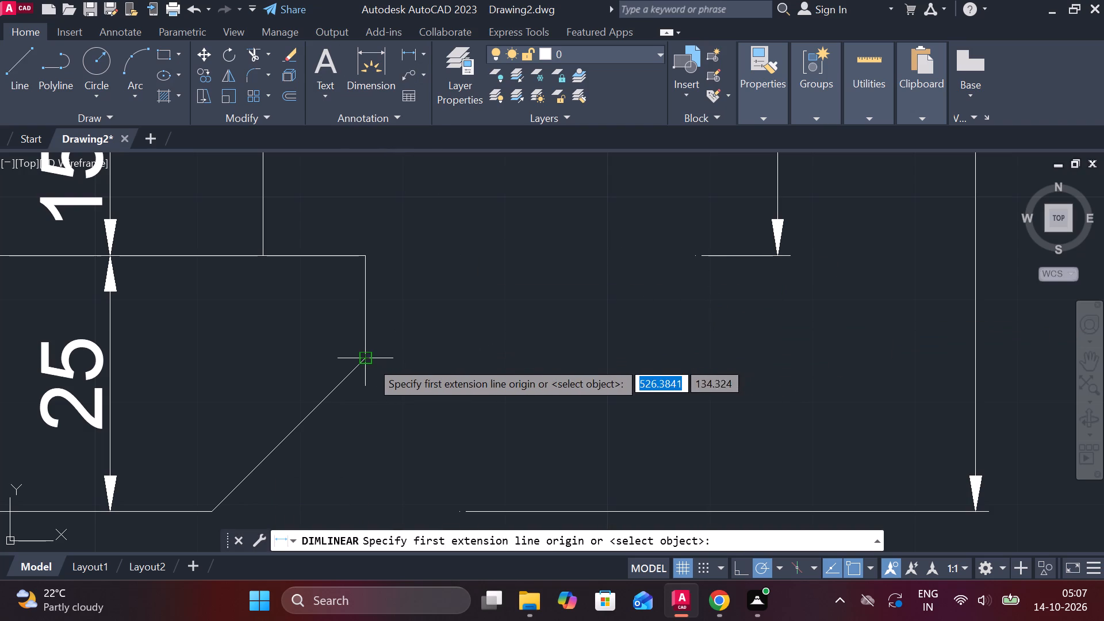
left_click(731, 358)
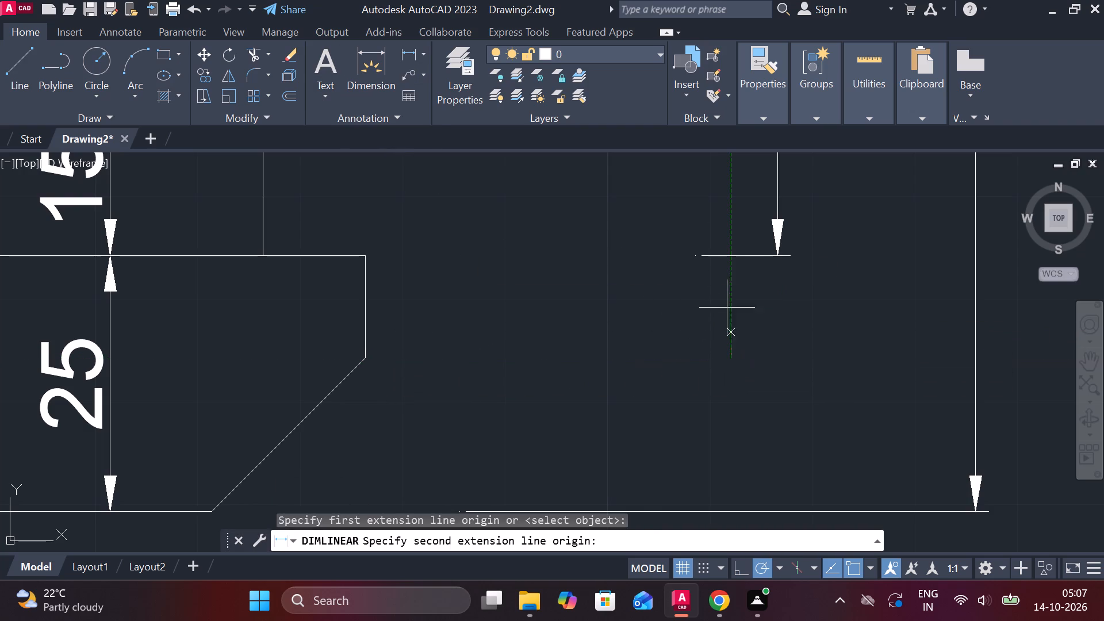
left_click(733, 259)
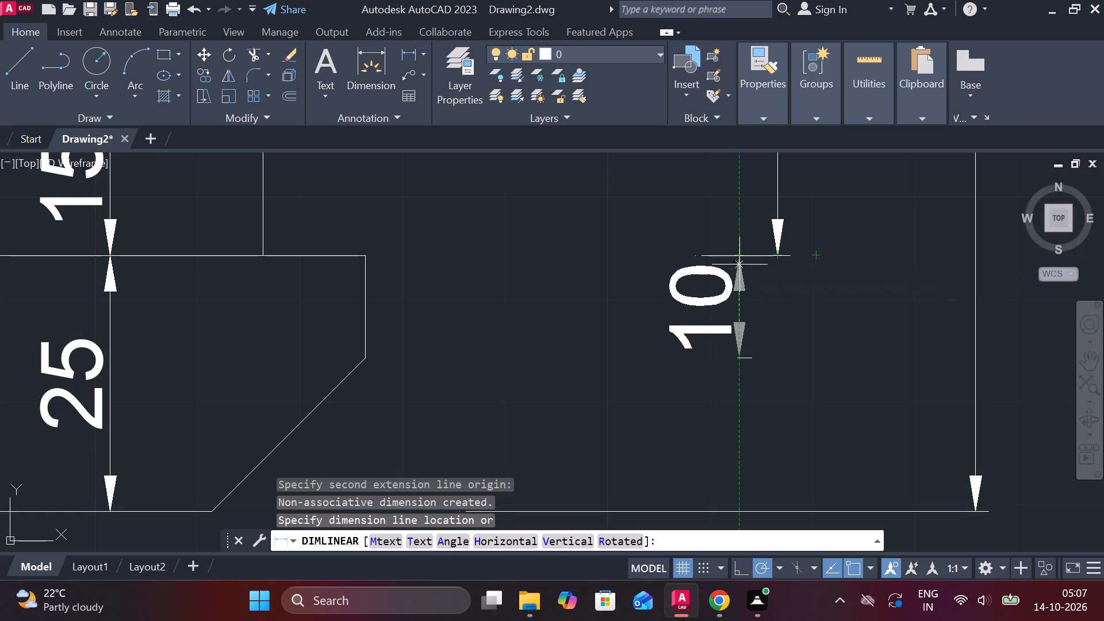
left_click(769, 281)
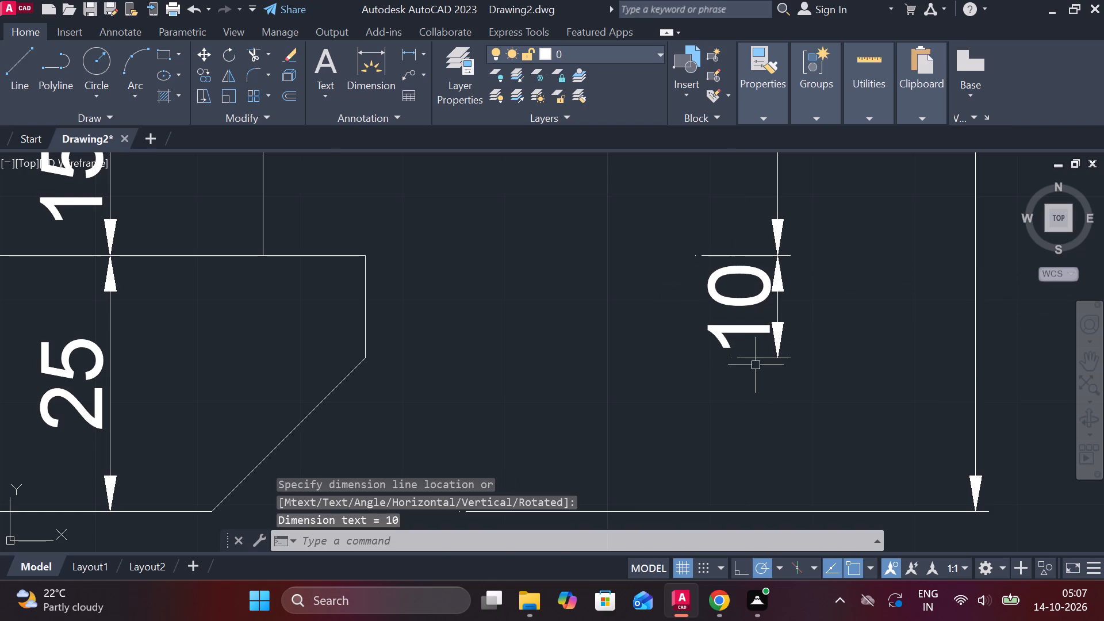
Add a vertical linear dimension from the chamfer's upper corner level to the chassis bottom level, its upper extension line starting near the chassis front.
scroll(700, 360, "down", 1)
middle_click_drag(549, 388, 523, 352)
key("space")
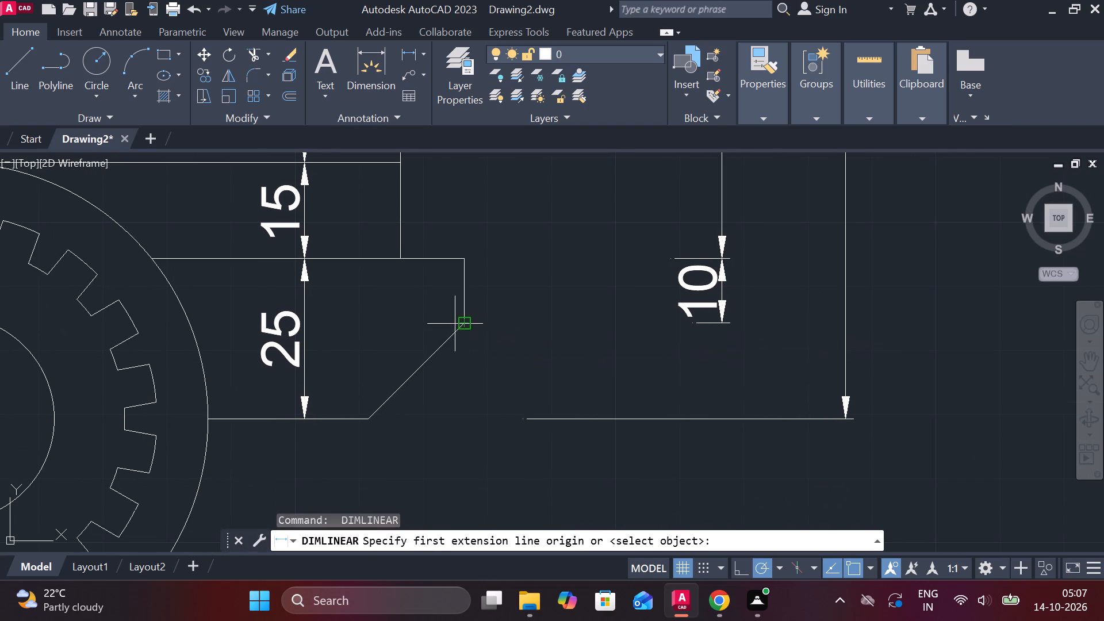
left_click(582, 324)
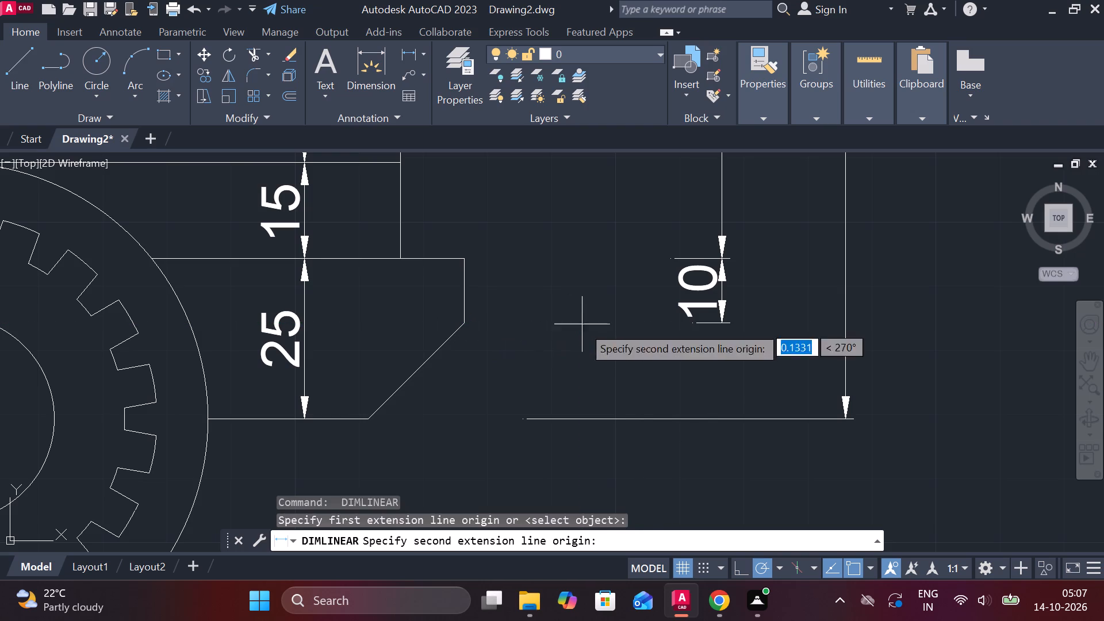
left_click(584, 417)
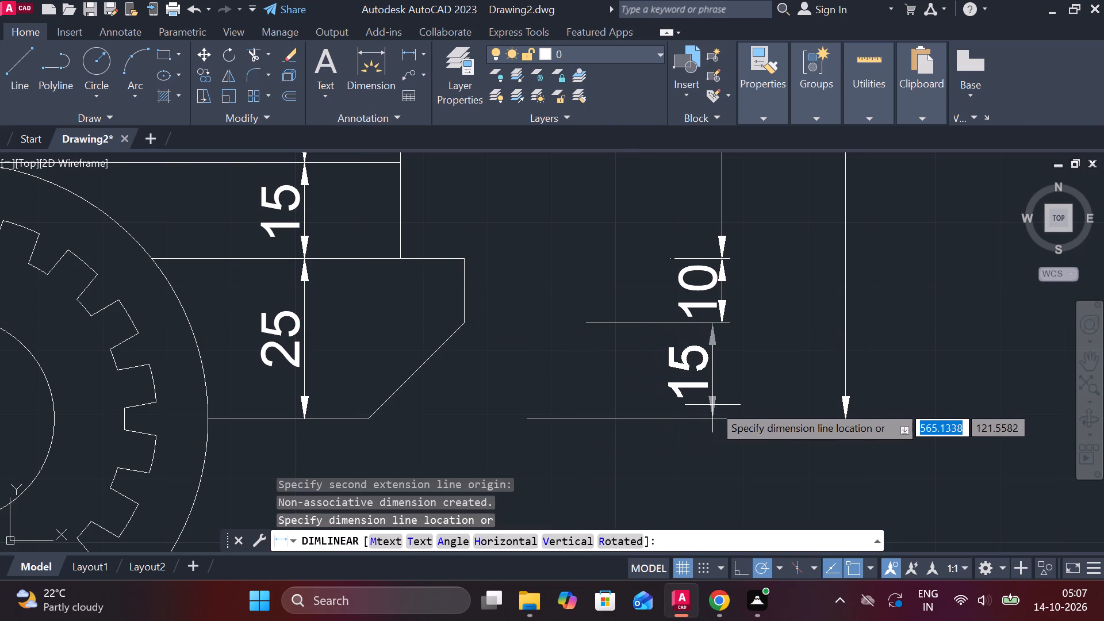
left_click(721, 368)
scroll(762, 362, "down", 2)
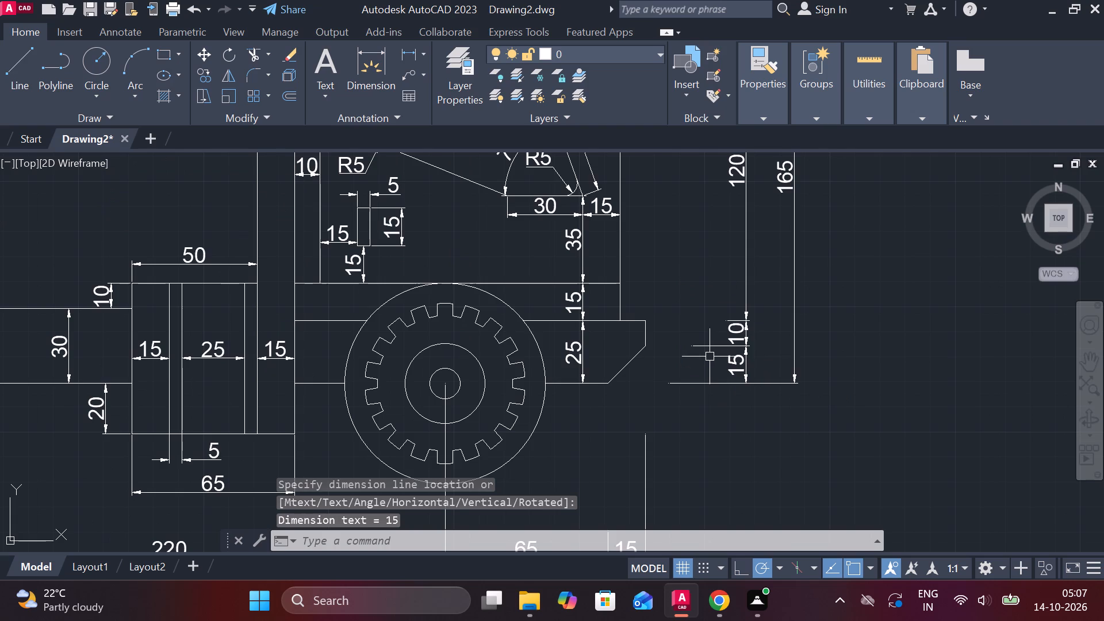
Erase the 10 dimension stacked between the 120 and 15 dimensions in front of the chassis.
scroll(709, 342, "up", 1)
scroll(709, 342, "down", 3)
scroll(710, 311, "up", 2)
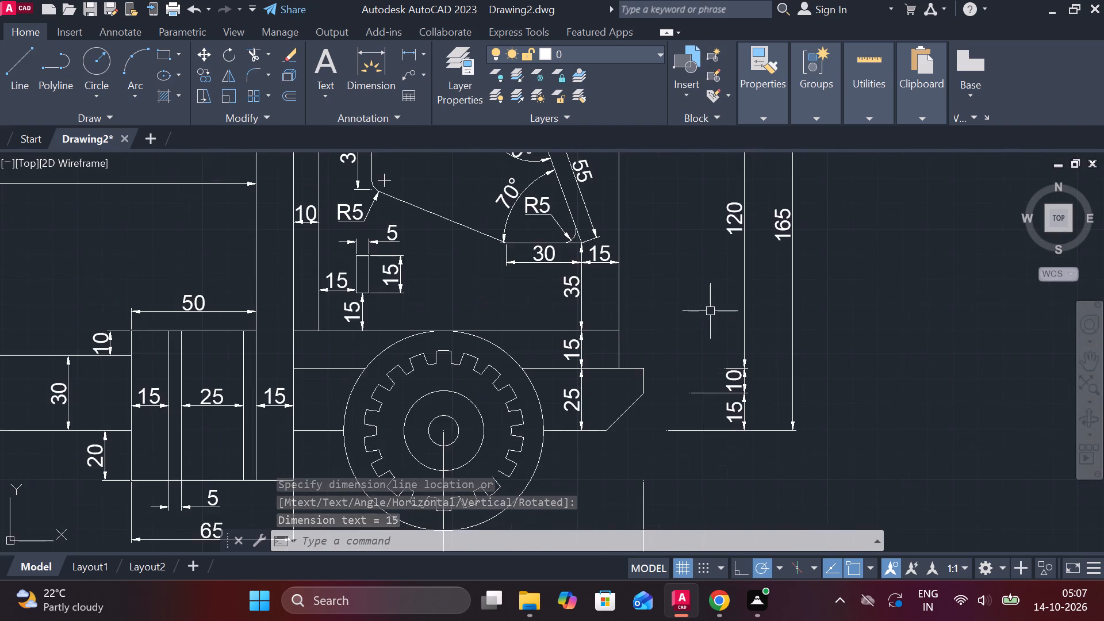
middle_click_drag(710, 311, 647, 492)
scroll(642, 369, "down", 2)
scroll(649, 453, "up", 2)
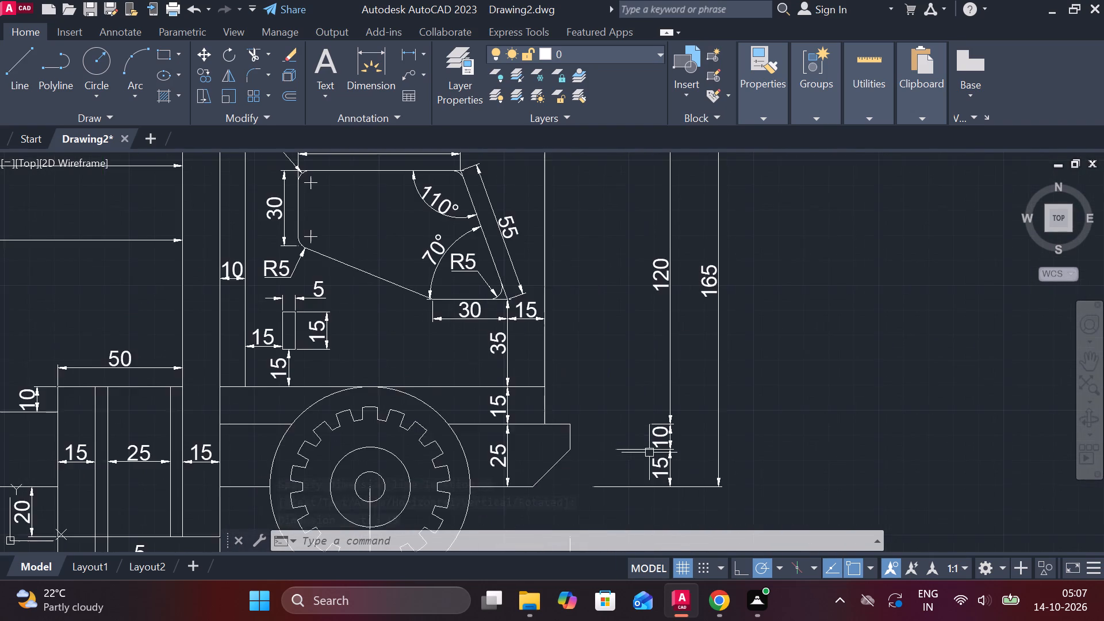
middle_click_drag(649, 453, 627, 371)
scroll(623, 364, "up", 2)
double_click(651, 347)
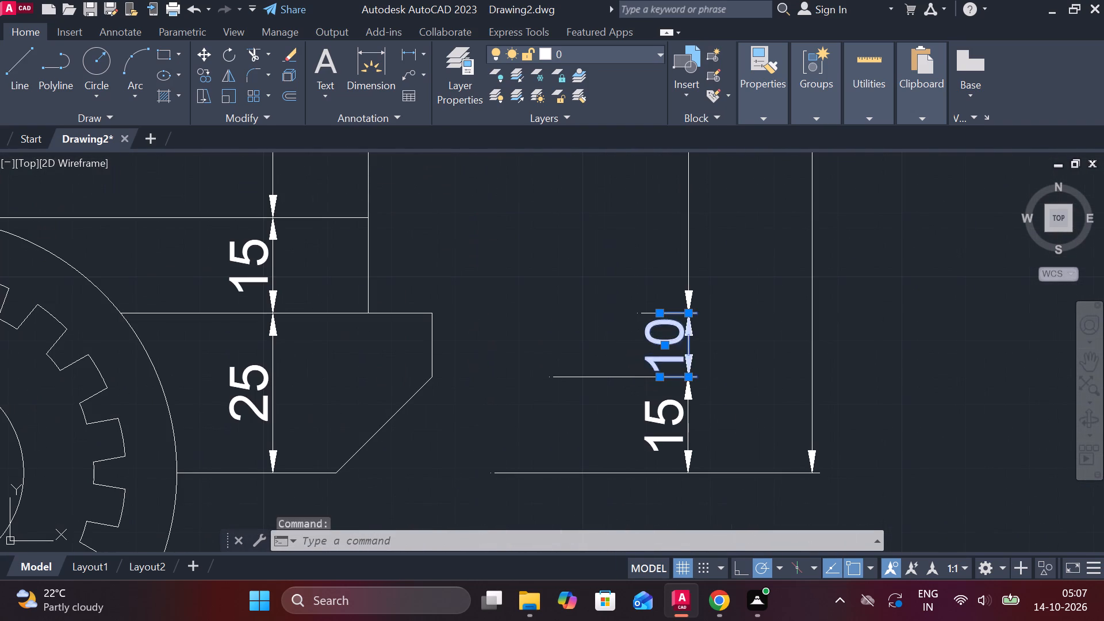
type("e")
key("space")
key("Escape")
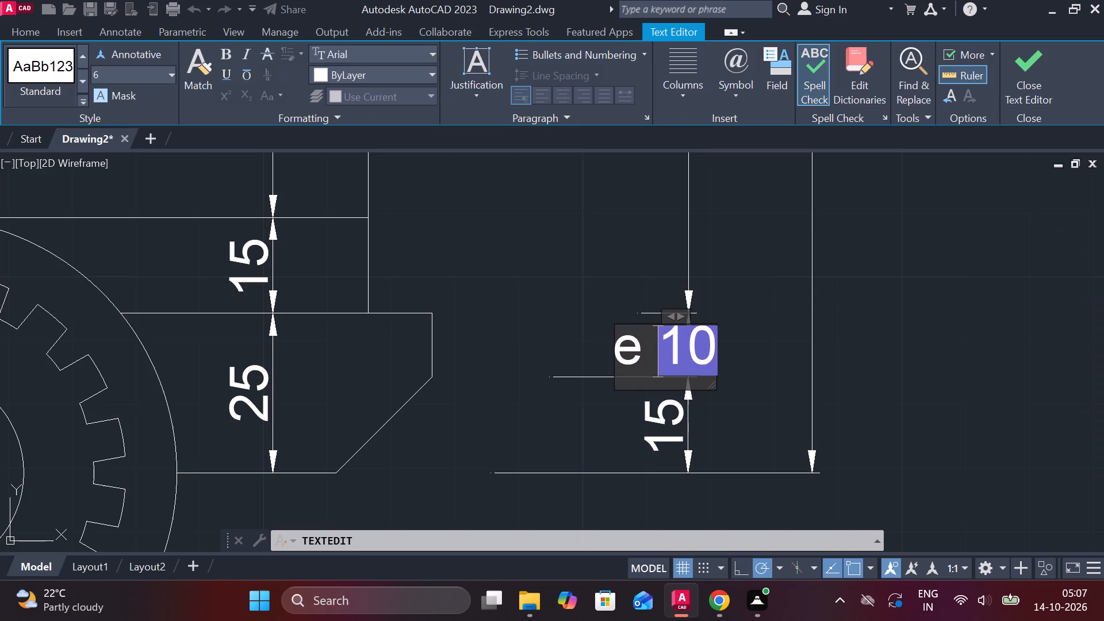
key("Escape")
left_click(1012, 79)
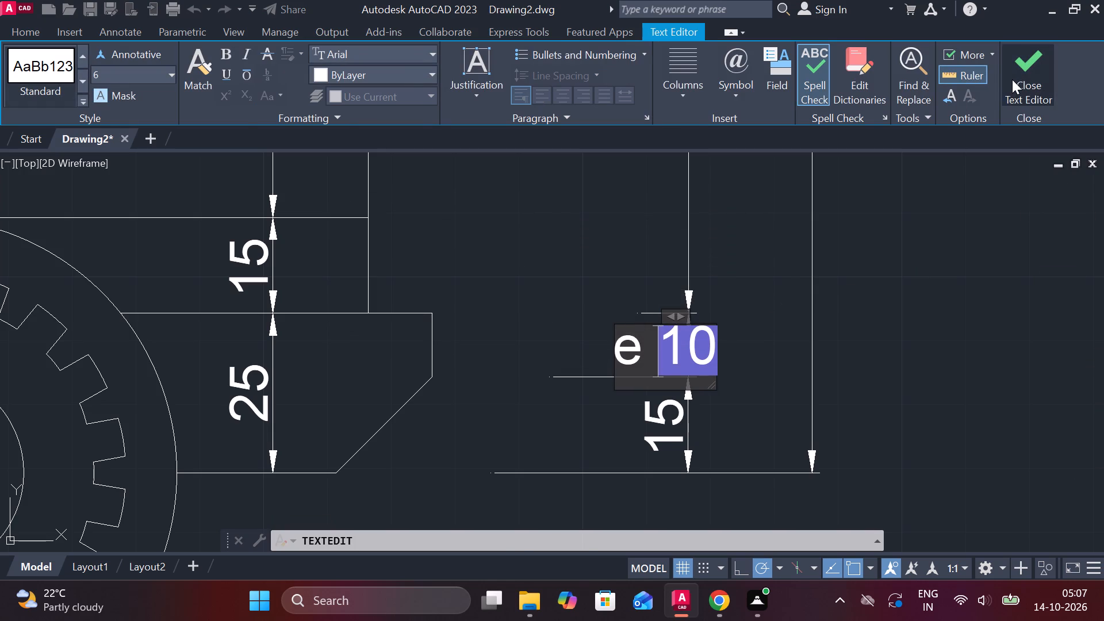
key("Escape")
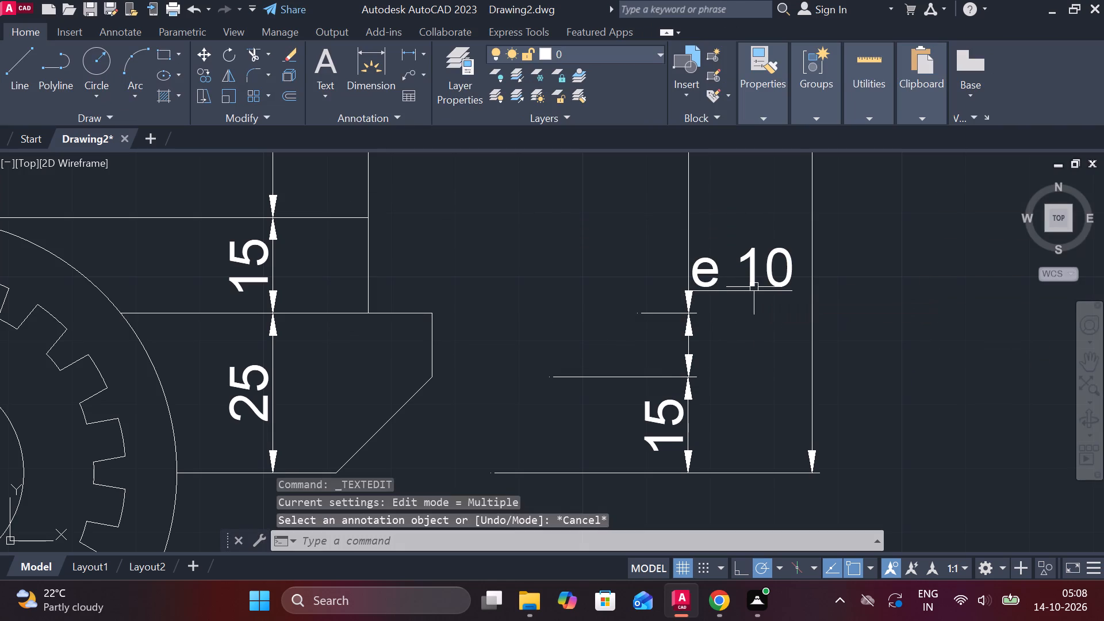
left_click(754, 287)
type("e")
key("space")
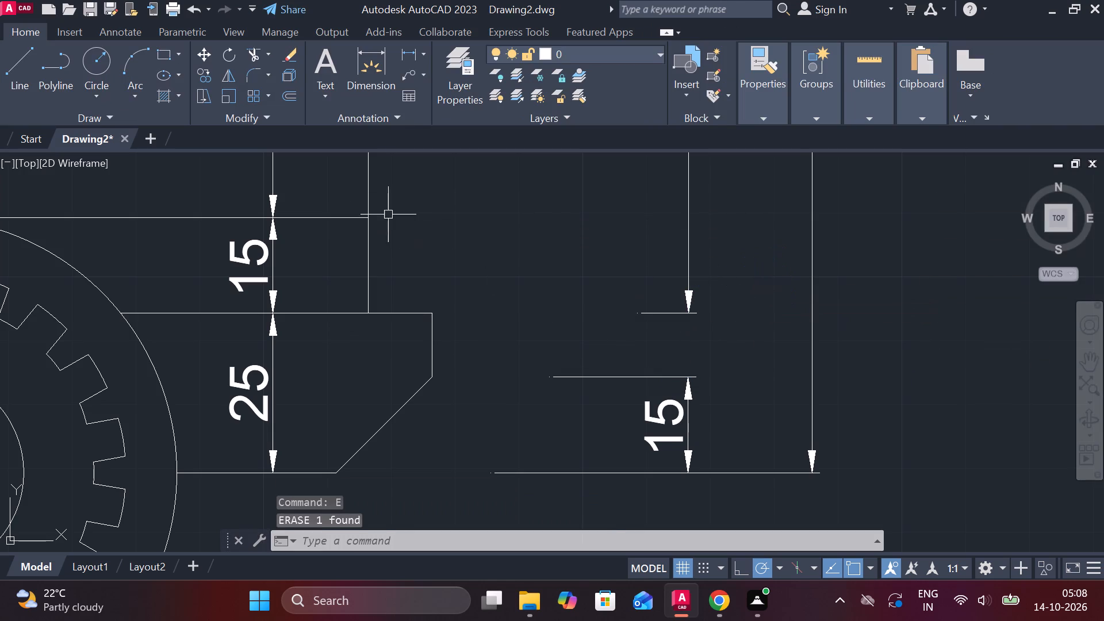
Add a vertical linear dimension from the chassis top level to the chamfer's upper corner level, with longer extension lines, aligned above the 15 dimension.
left_click(400, 54)
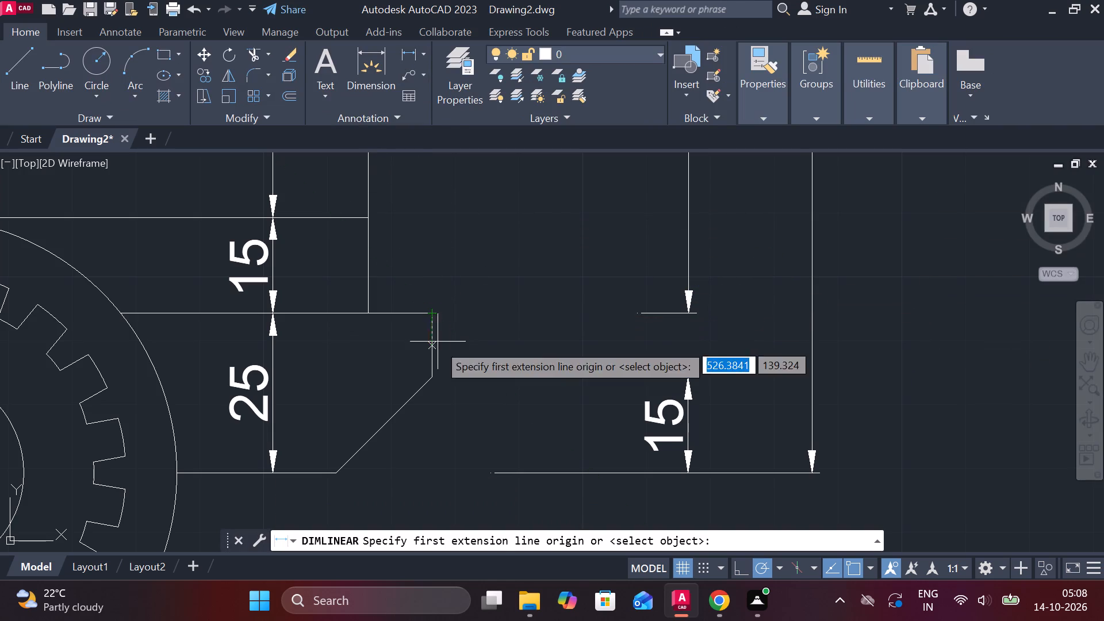
left_click(555, 313)
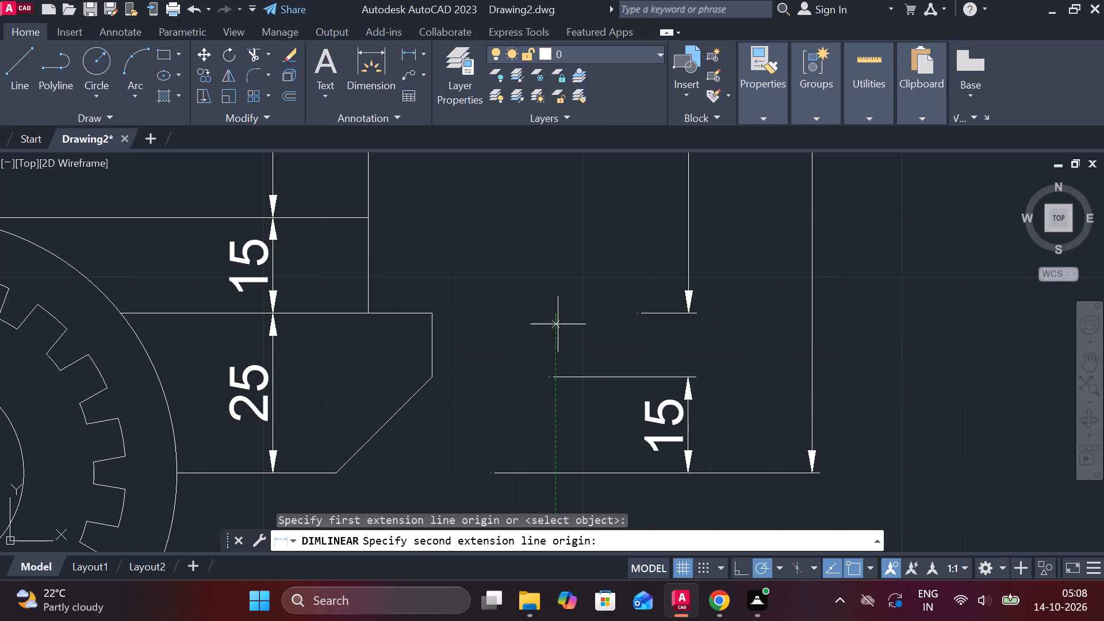
left_click(561, 379)
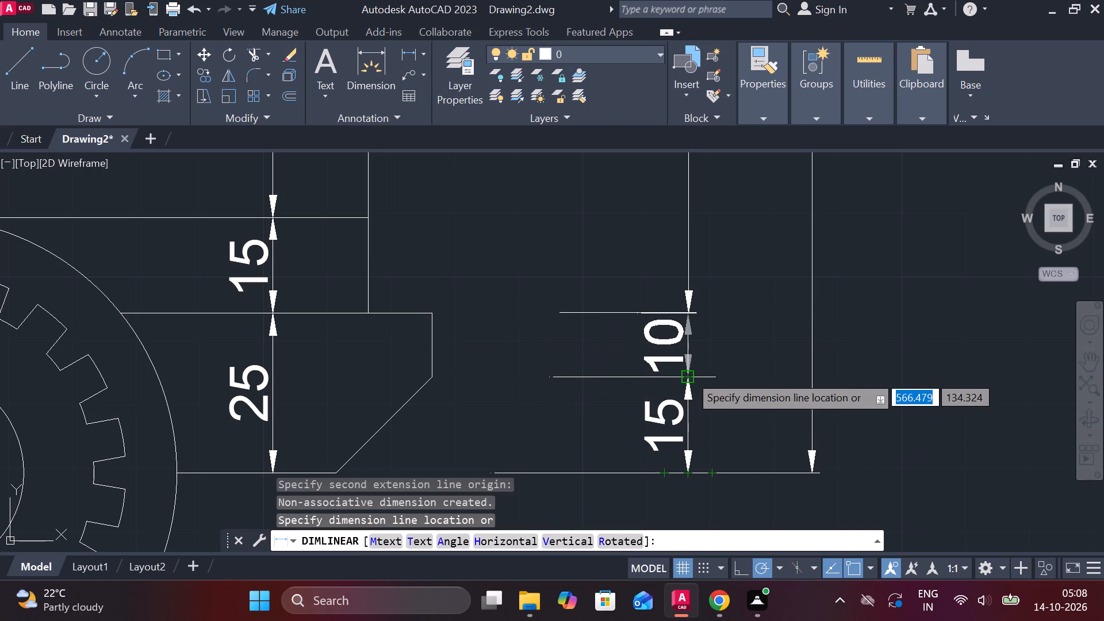
left_click(689, 374)
Erase the 20 dimension stacked above the 120 dimension in front of the cab.
scroll(724, 350, "down", 1)
middle_click_drag(723, 342, 690, 431)
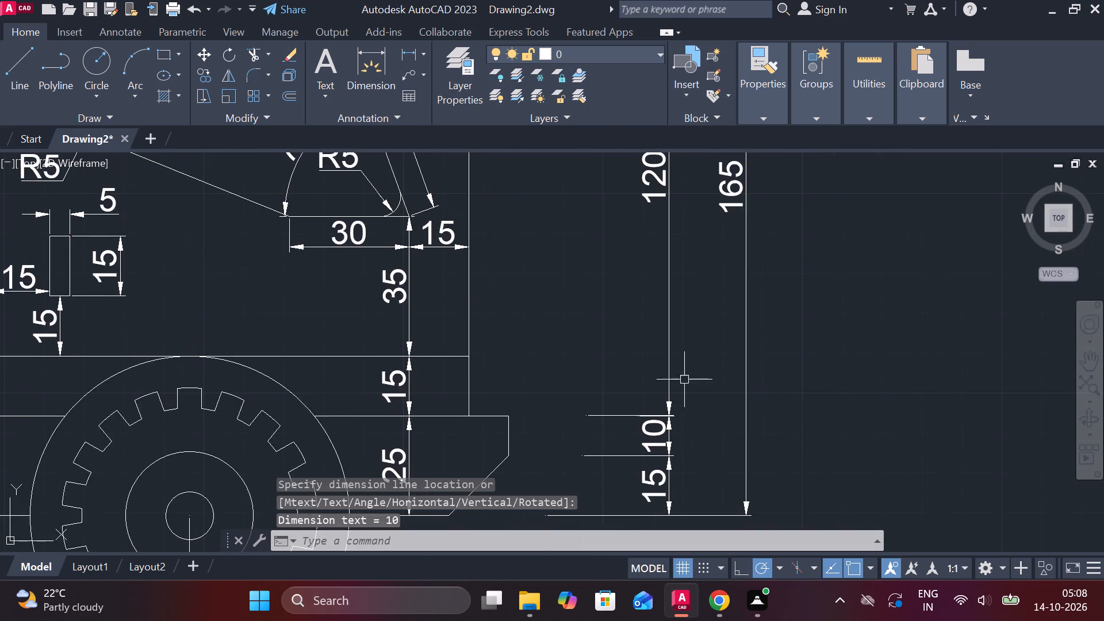
scroll(684, 363, "down", 2)
middle_click_drag(661, 334, 655, 441)
scroll(680, 338, "up", 1)
middle_click_drag(664, 310, 668, 312)
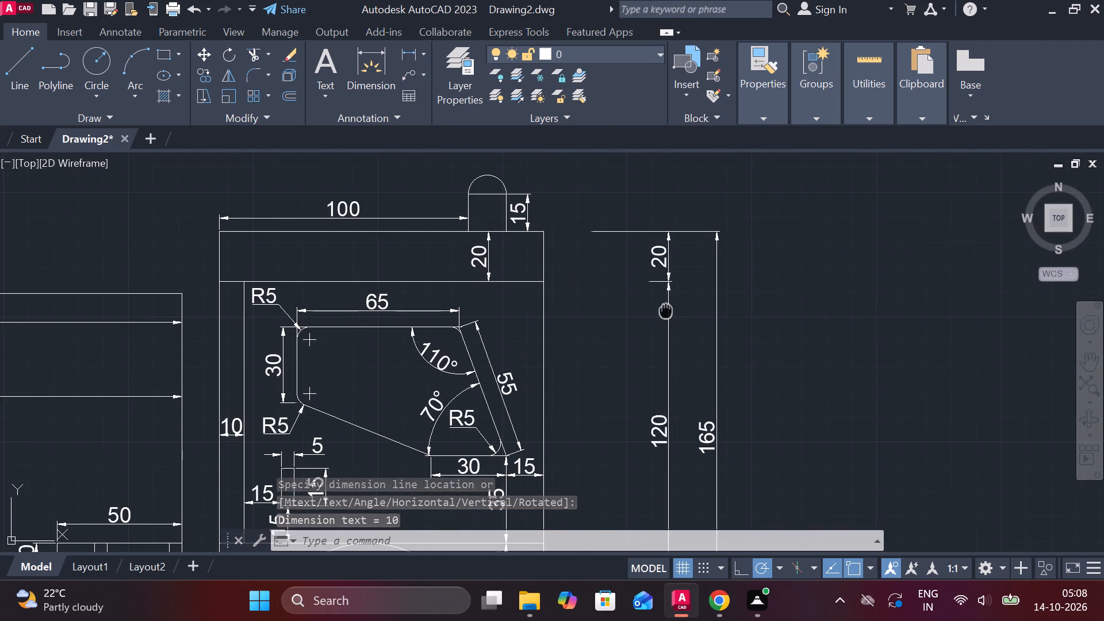
middle_click_drag(668, 312, 669, 361)
scroll(664, 333, "up", 2)
double_click(672, 292)
type("e")
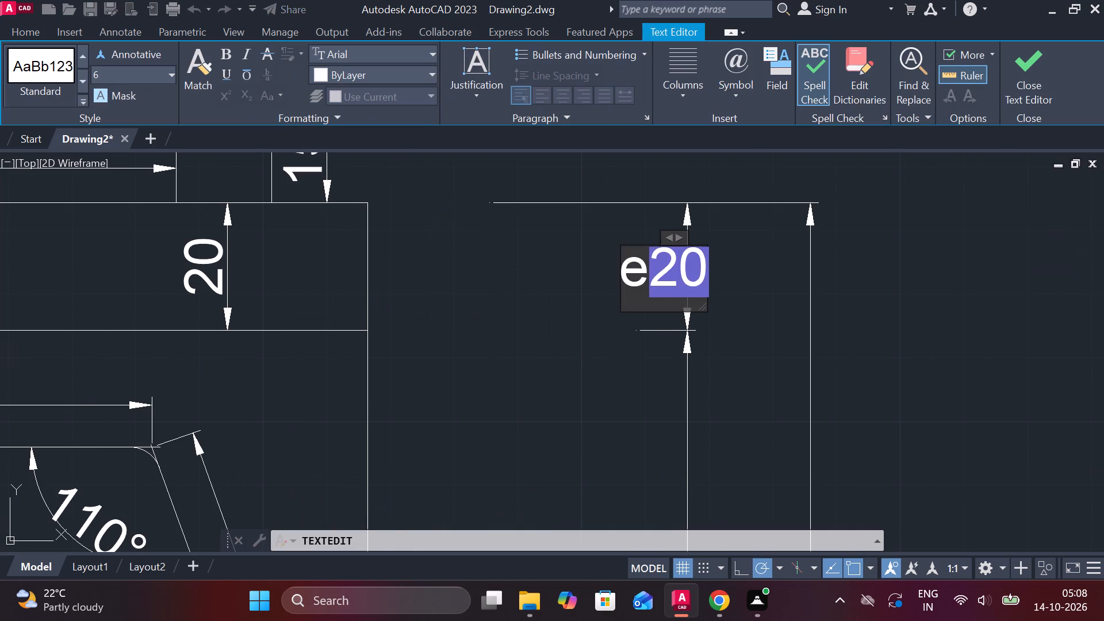
key("space")
key("Escape")
key("Escape")
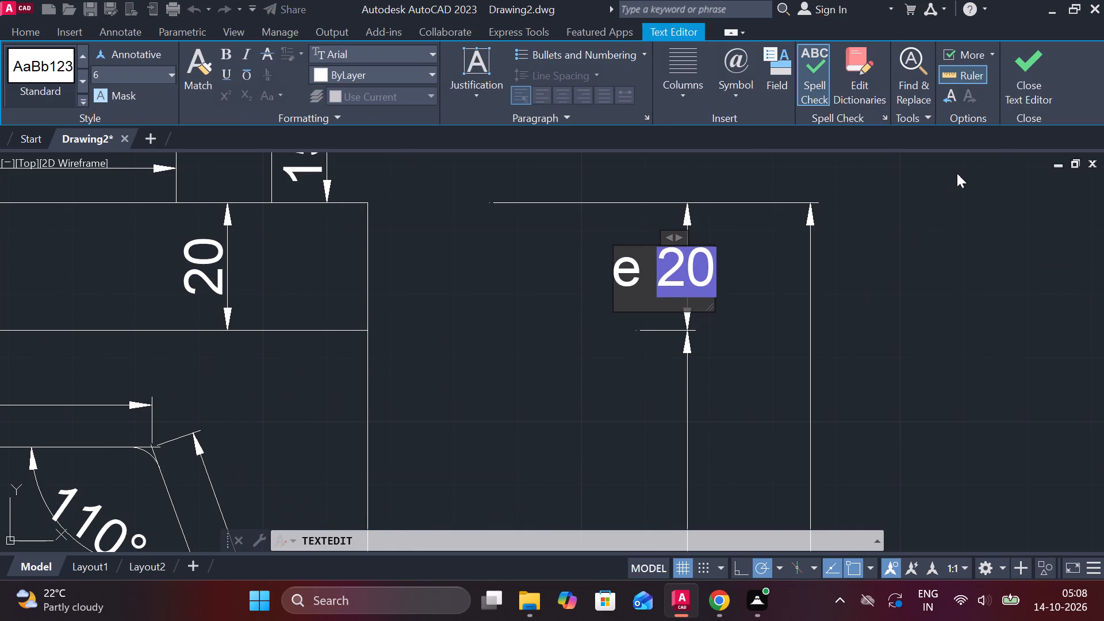
left_click(998, 102)
left_click(1017, 86)
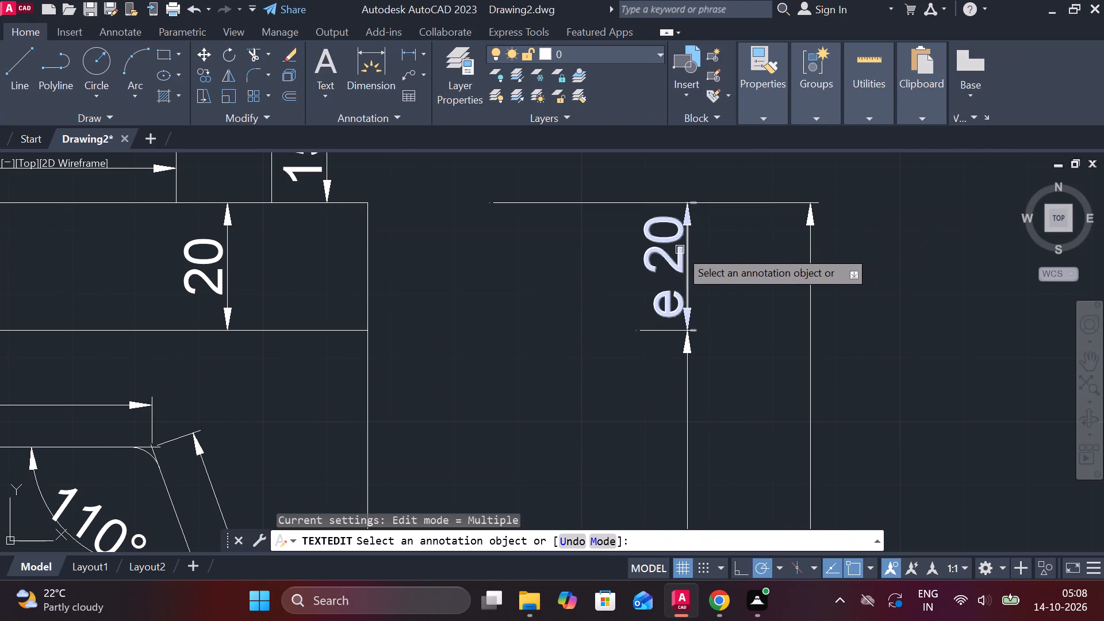
key("Escape")
left_click(680, 250)
type("e")
key("space")
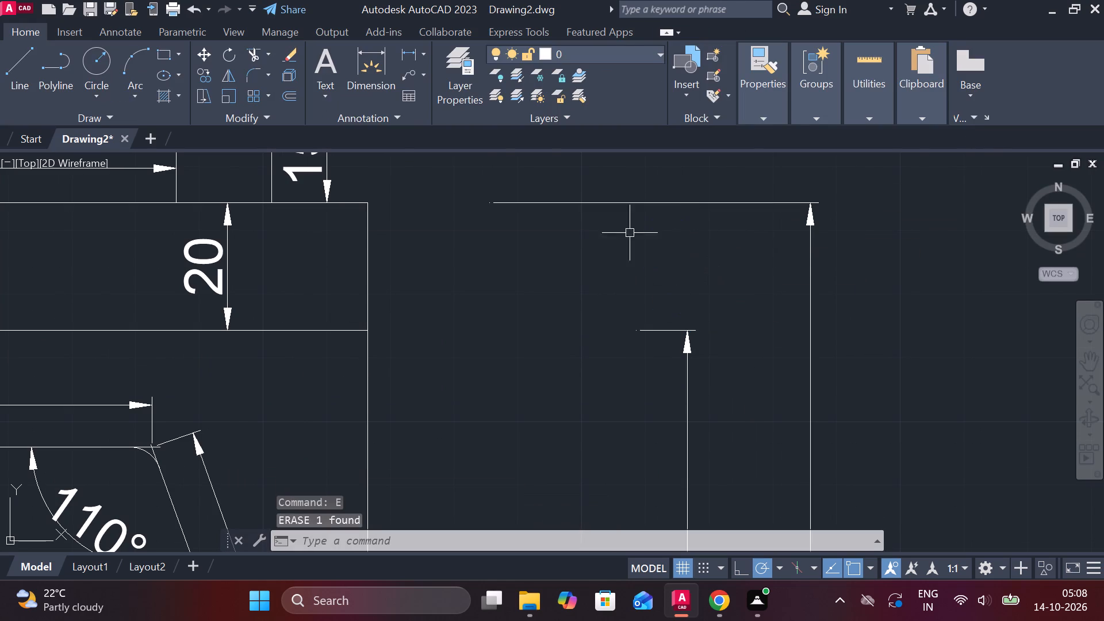
Add a vertical linear dimension from the cab roof strip's lower edge level to the cab top, with a longer lower extension line, above the 120 dimension.
left_click(409, 53)
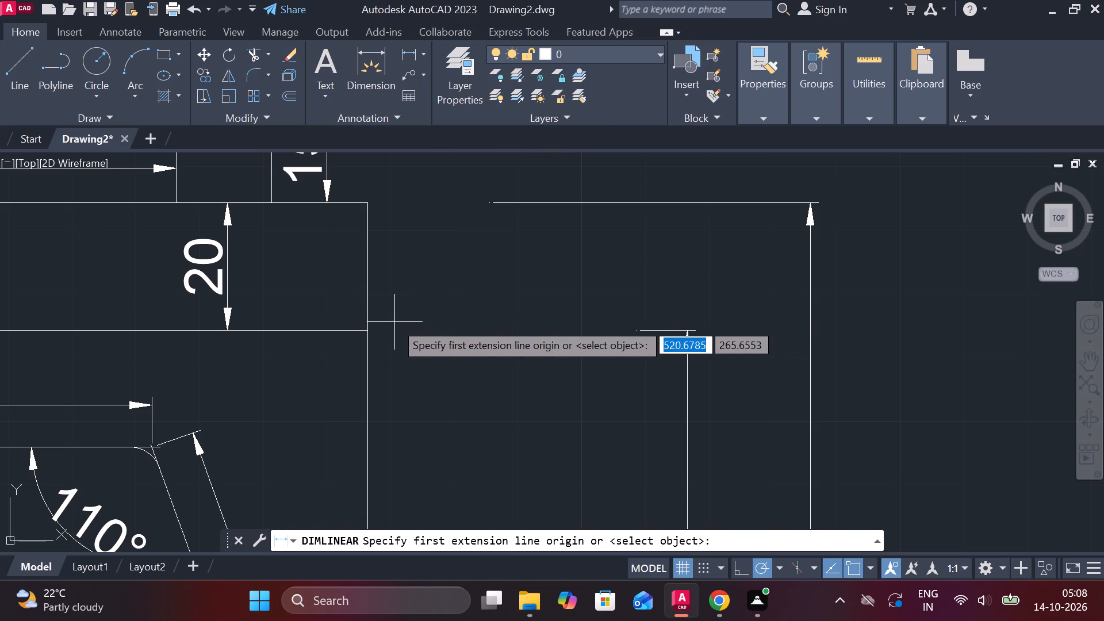
left_click(577, 334)
left_click(579, 208)
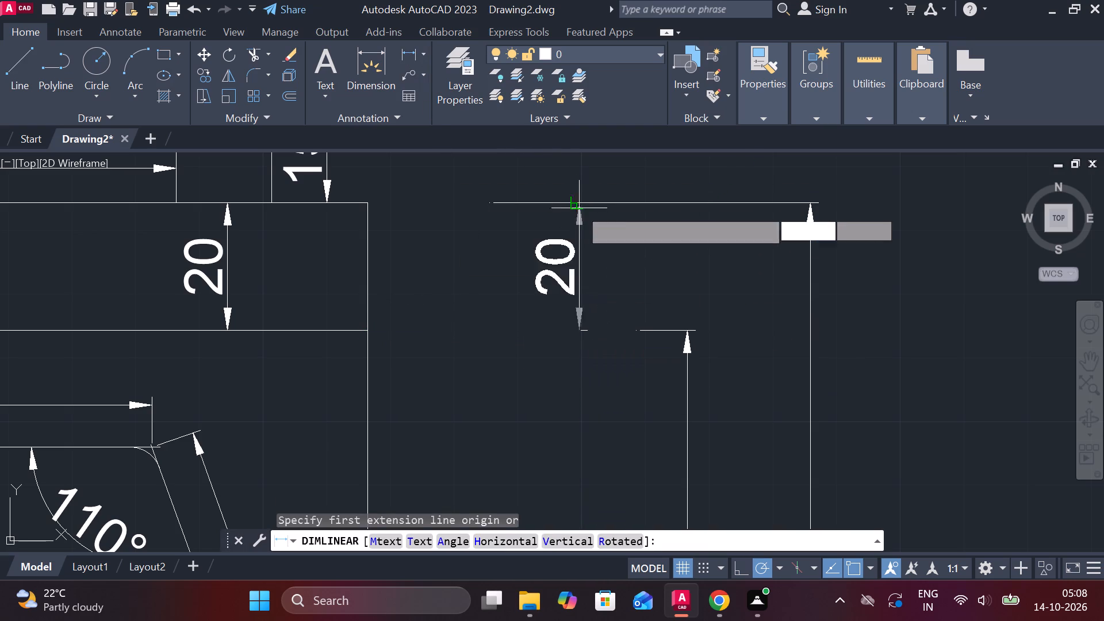
left_click(684, 325)
Add a radius dimension to the rearmost wheel arch, placing its text above the arch inside the truck body.
scroll(690, 327, "down", 3)
scroll(736, 343, "down", 1)
middle_click_drag(753, 390, 761, 294)
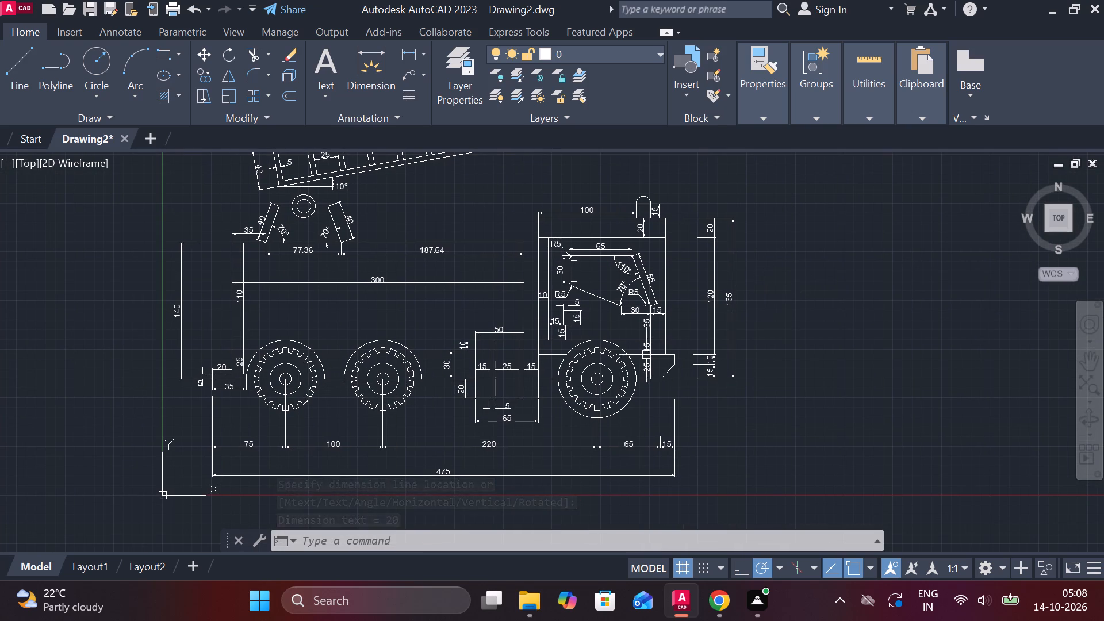
middle_click_drag(426, 336, 508, 322)
middle_click_drag(405, 308, 492, 312)
scroll(501, 327, "up", 1)
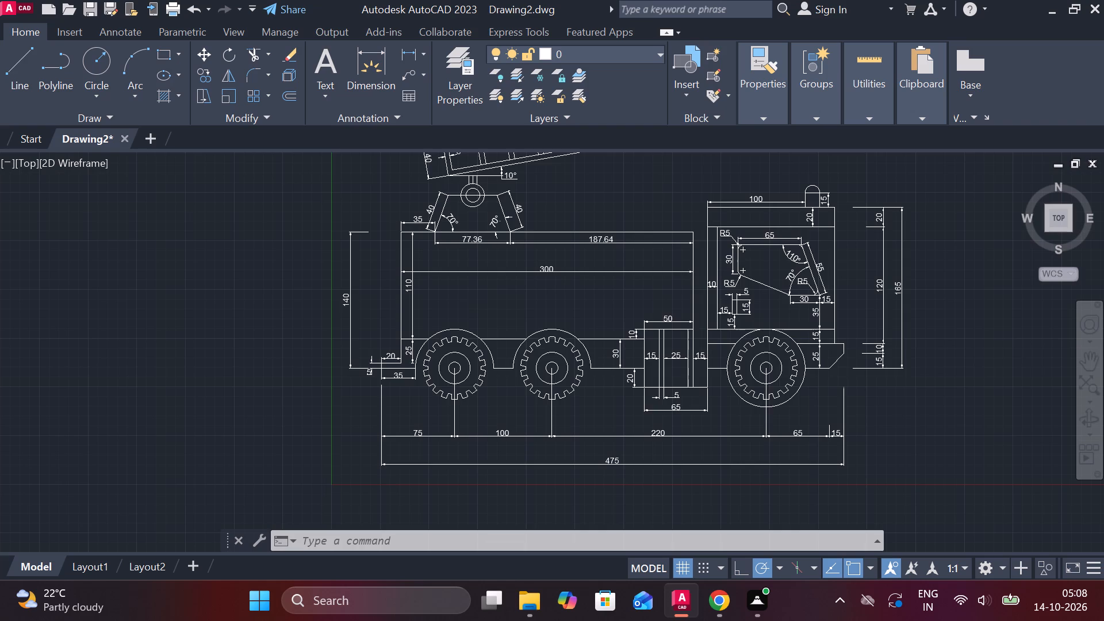
middle_click_drag(501, 327, 505, 280)
scroll(515, 290, "up", 1)
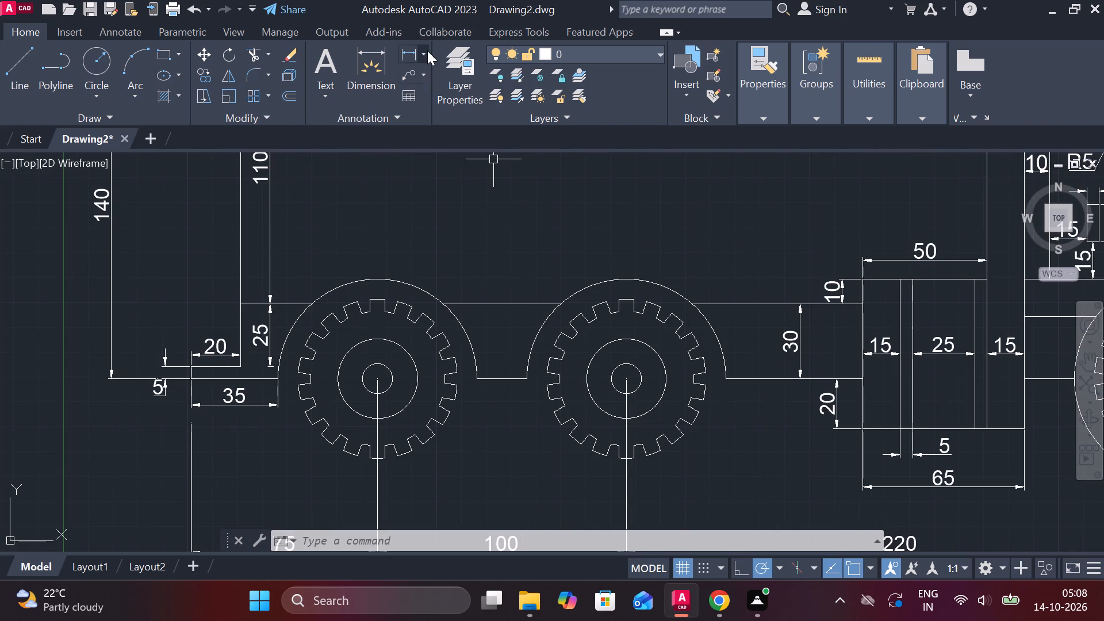
left_click(428, 49)
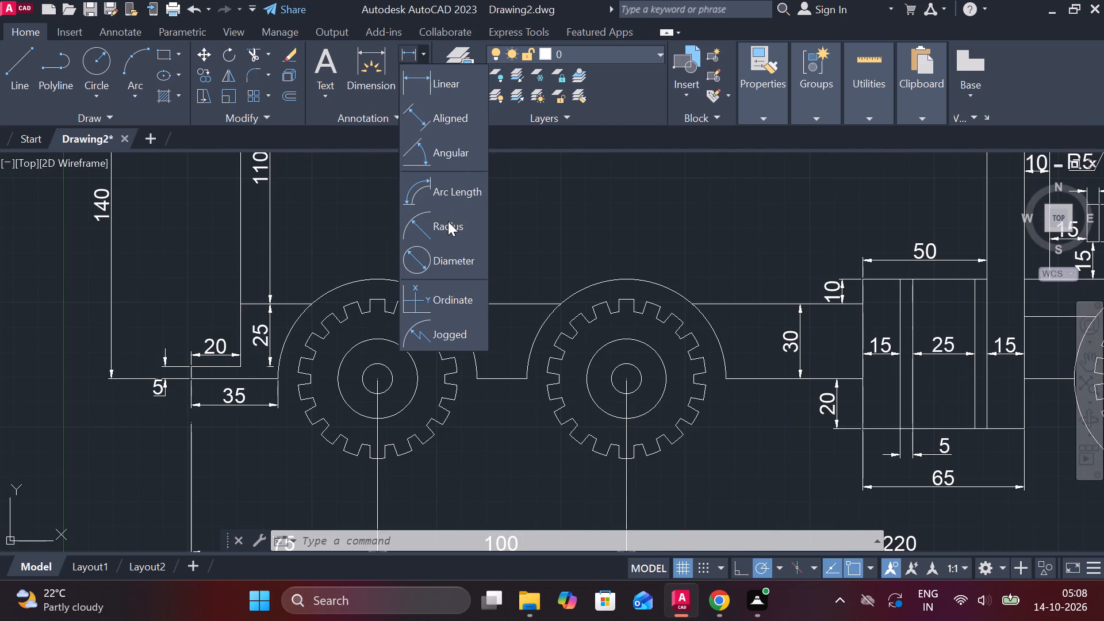
left_click(448, 226)
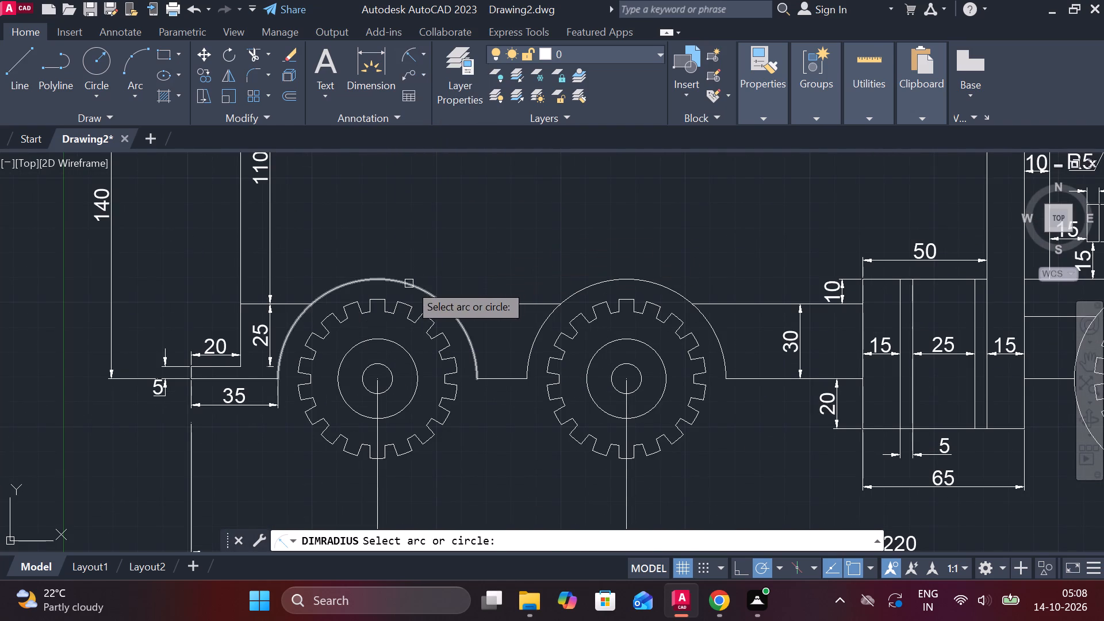
left_click(409, 283)
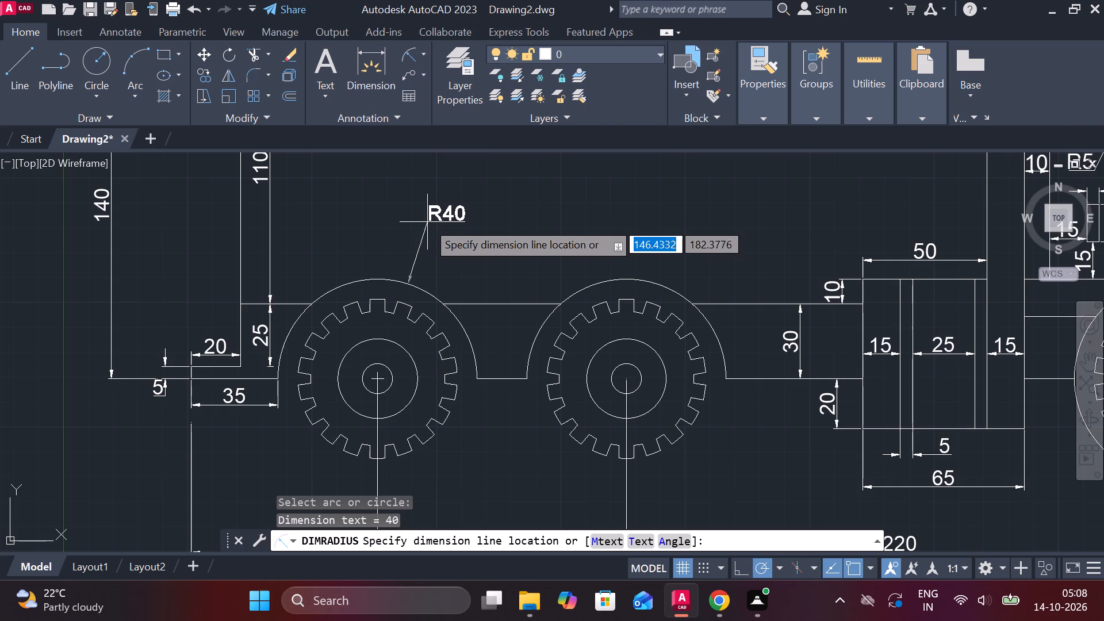
left_click(473, 206)
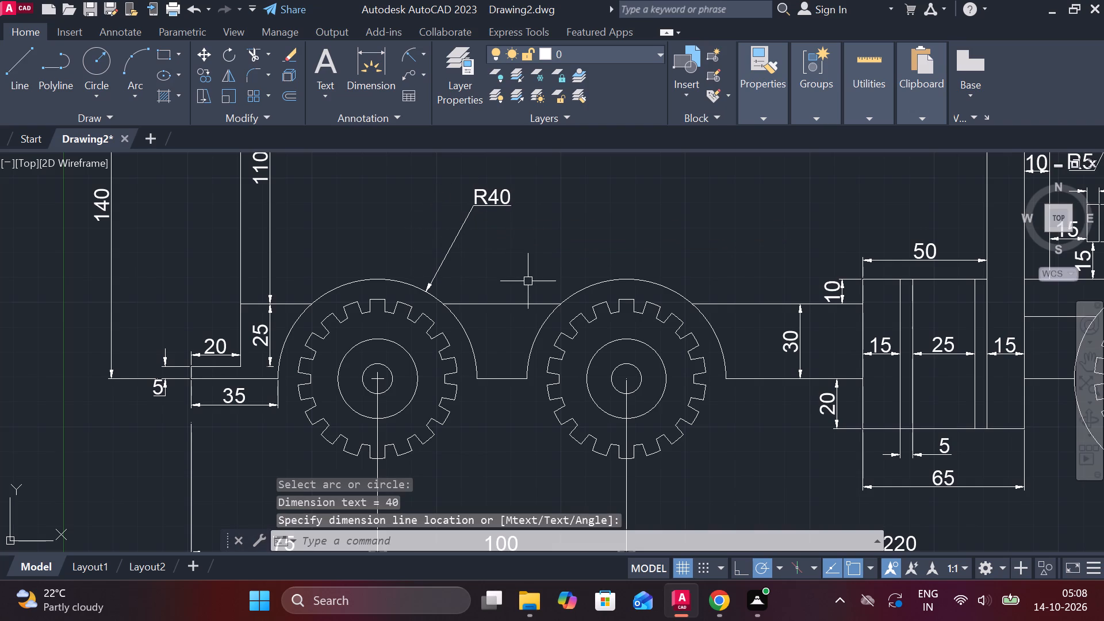
Add a radius dimension to the rearmost wheel's larger inner circle, placing its text outside the teeth, below and toward the middle wheel.
middle_click_drag(528, 281, 638, 224)
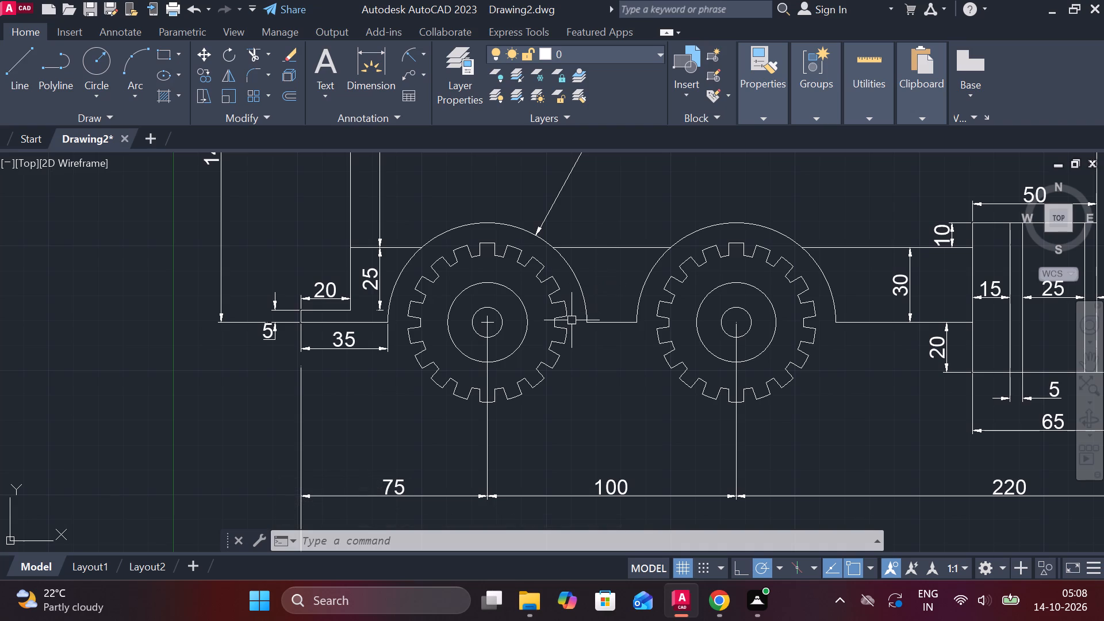
key("space")
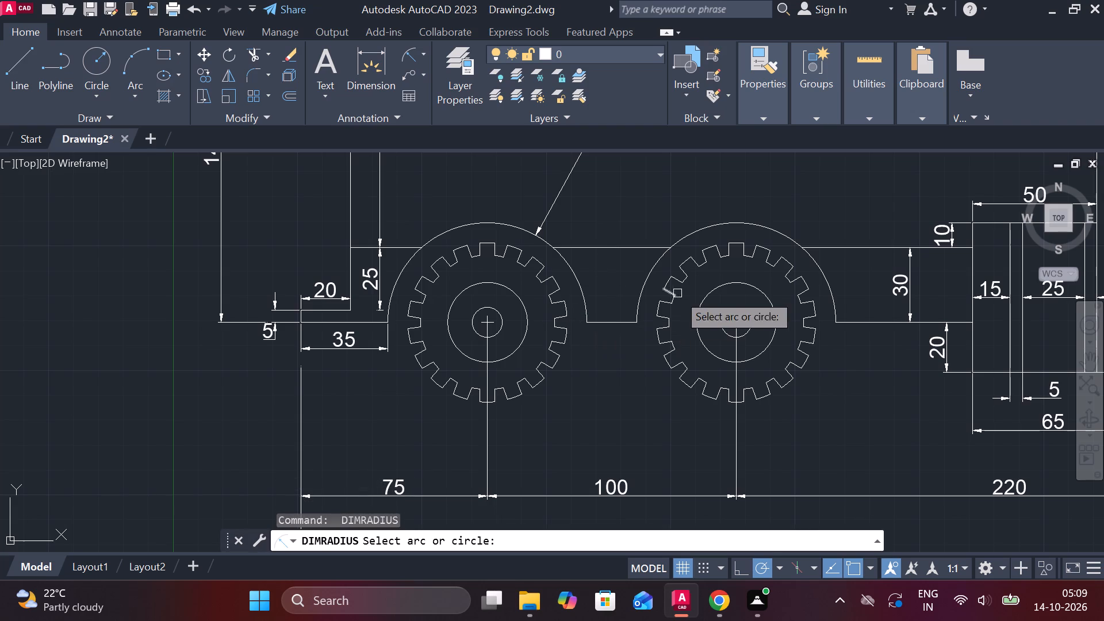
left_click(521, 304)
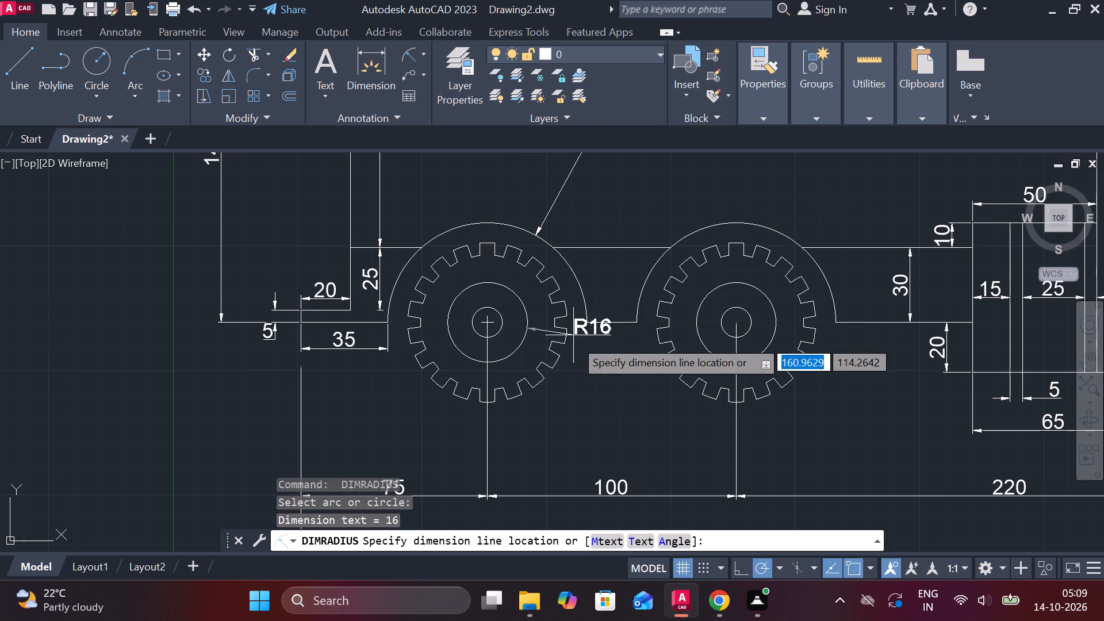
left_click(570, 421)
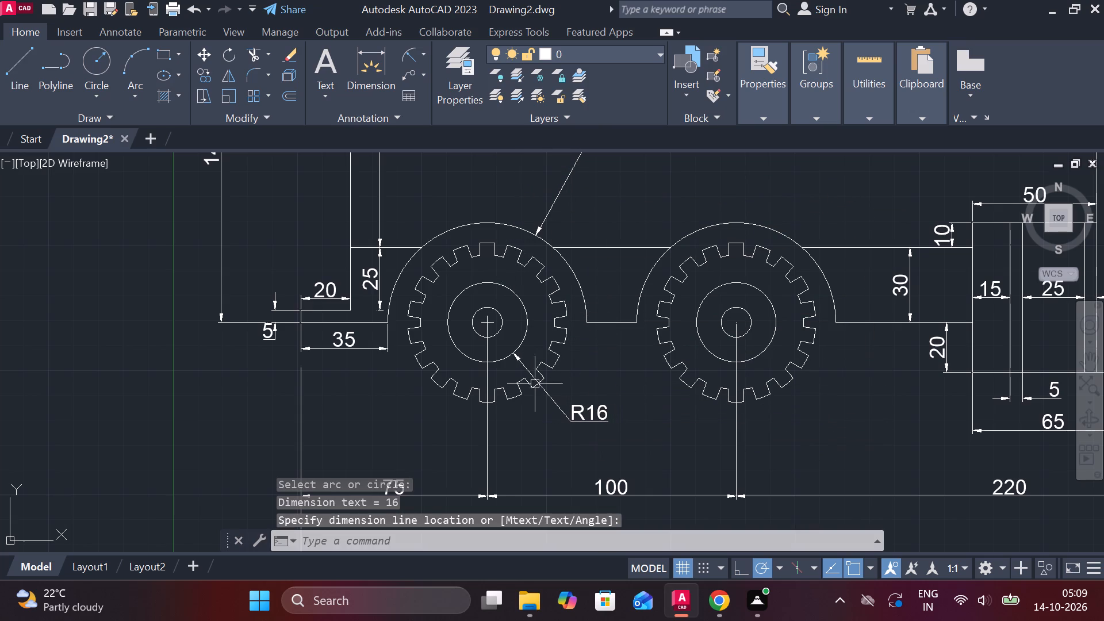
Add a radius dimension to an outer tooth arc of the rearmost wheel, placing its text below the wheel toward the truck's rear.
key("space")
scroll(434, 398, "up", 1)
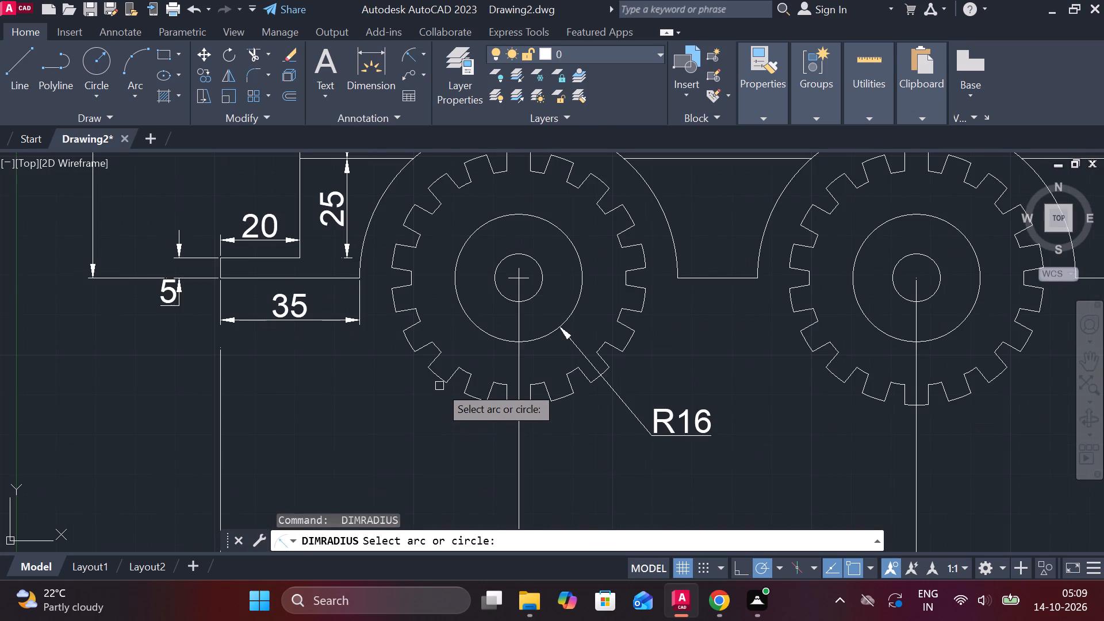
left_click(439, 382)
left_click(408, 421)
Add a radius dimension to a tooth root arc of the rearmost wheel, placing its text outside the teeth, toward the middle wheel.
key("space")
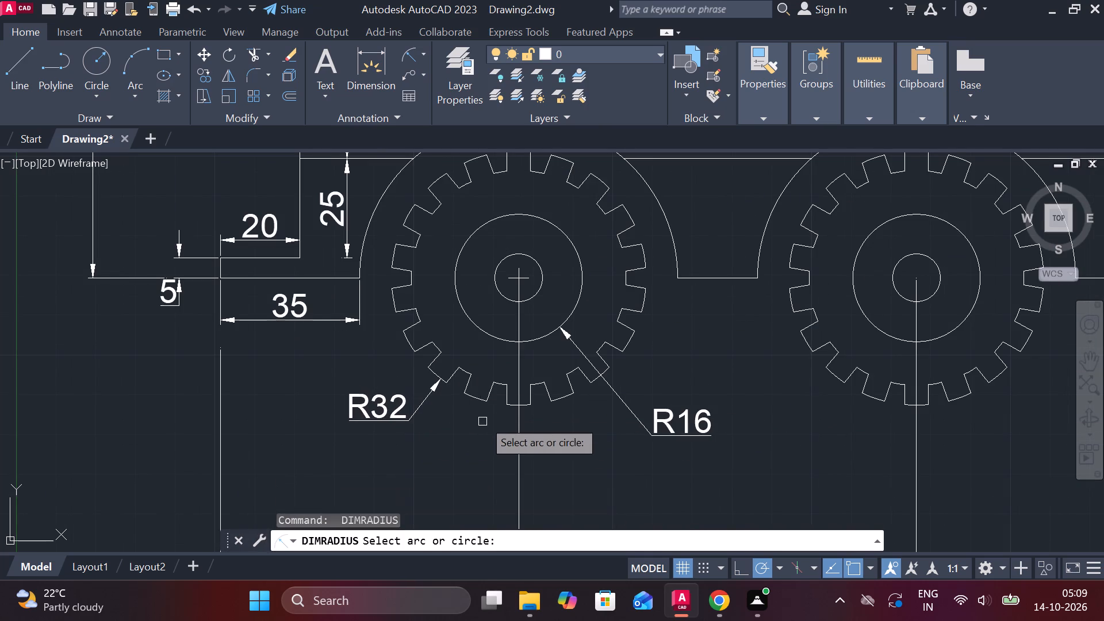
scroll(480, 394, "up", 2)
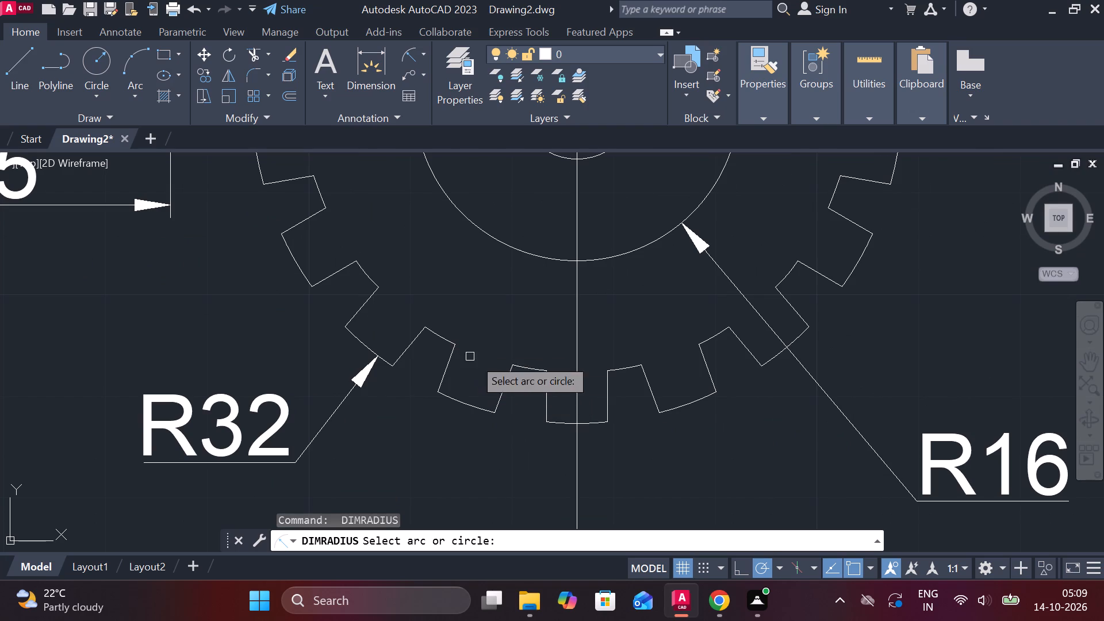
scroll(480, 286, "down", 1)
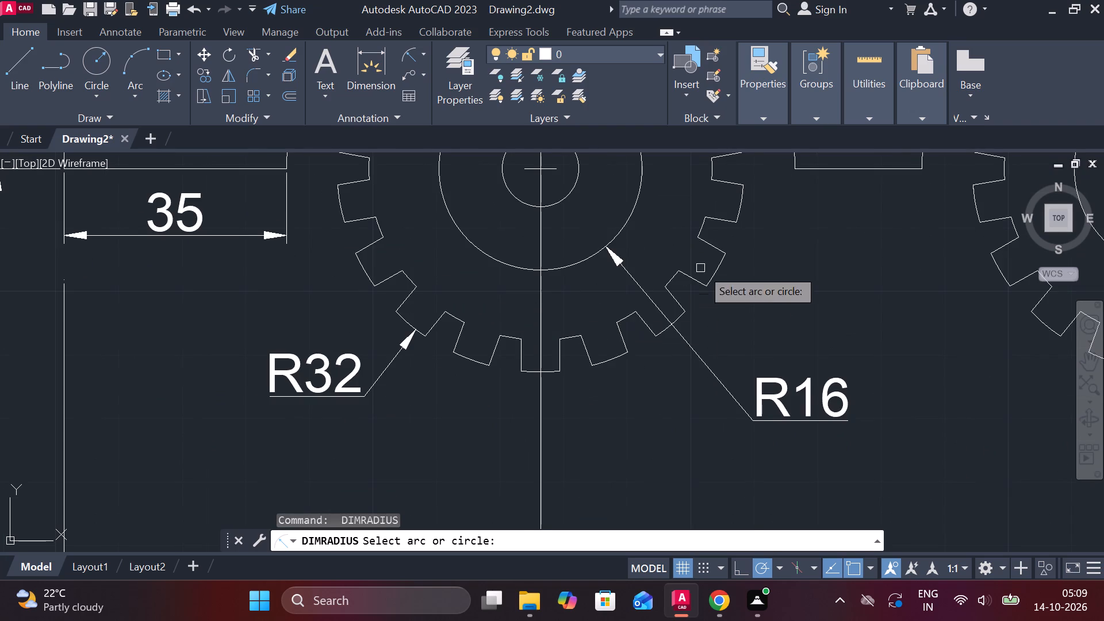
middle_click_drag(708, 263, 609, 328)
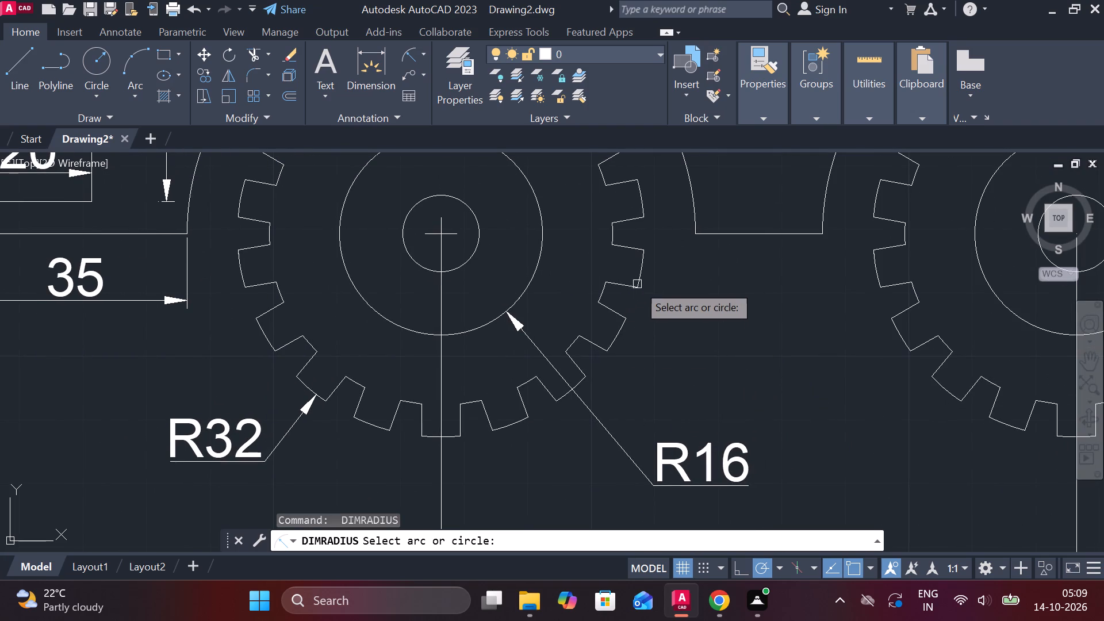
left_click(637, 283)
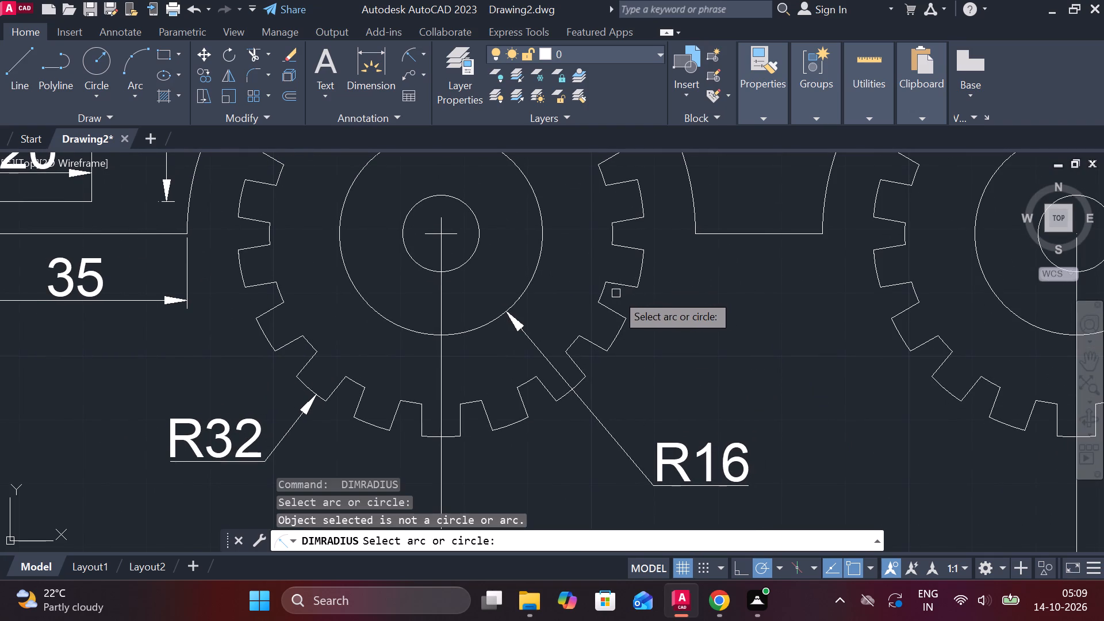
left_click(604, 294)
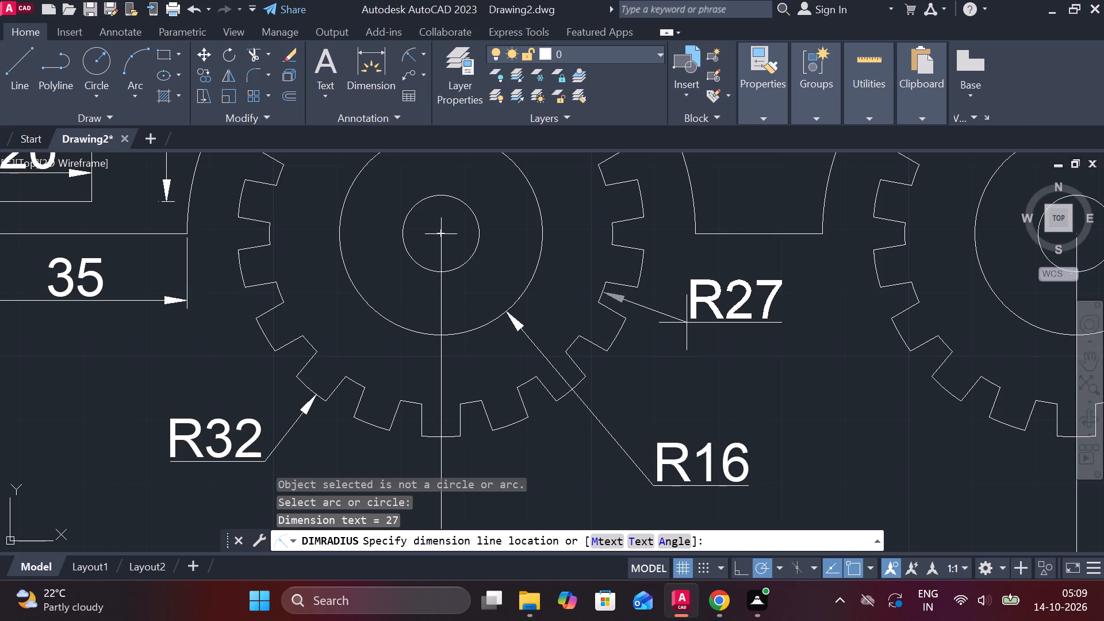
left_click(687, 323)
Add a diameter dimension to the middle wheel's small hub circle, placing its text below the wheel toward the side box.
scroll(648, 302, "down", 2)
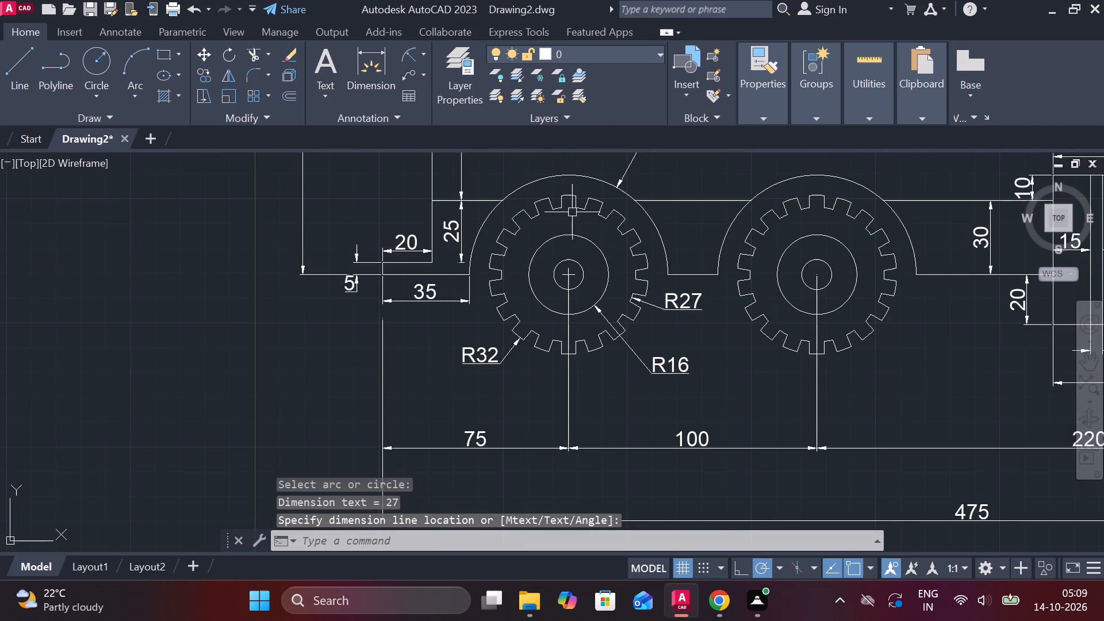
left_click(421, 50)
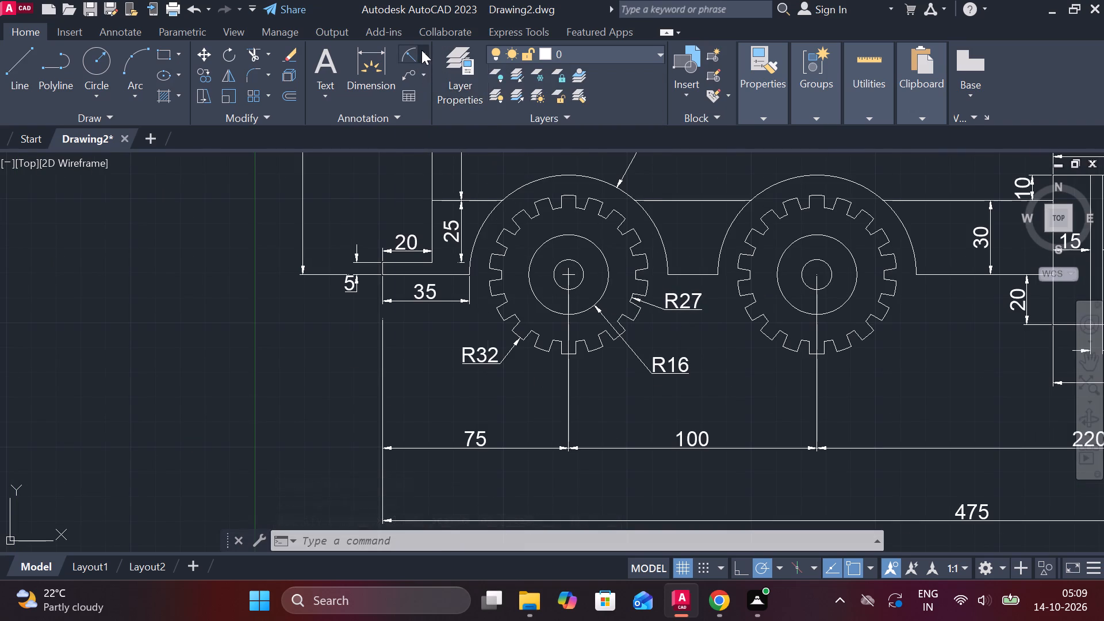
left_click(435, 250)
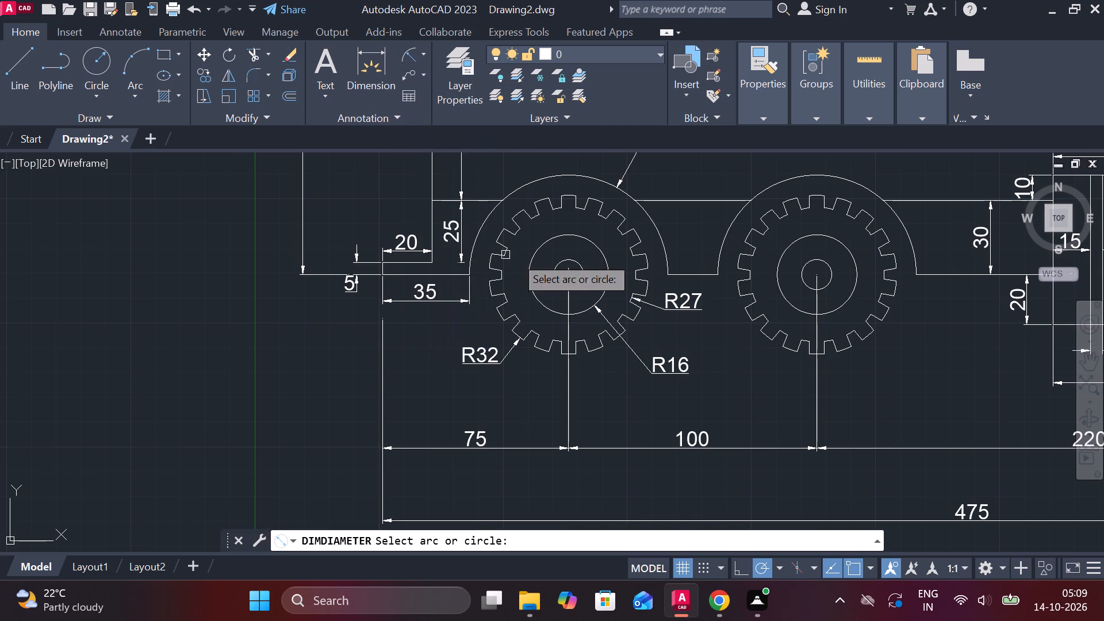
middle_click_drag(807, 236, 578, 281)
left_click(604, 312)
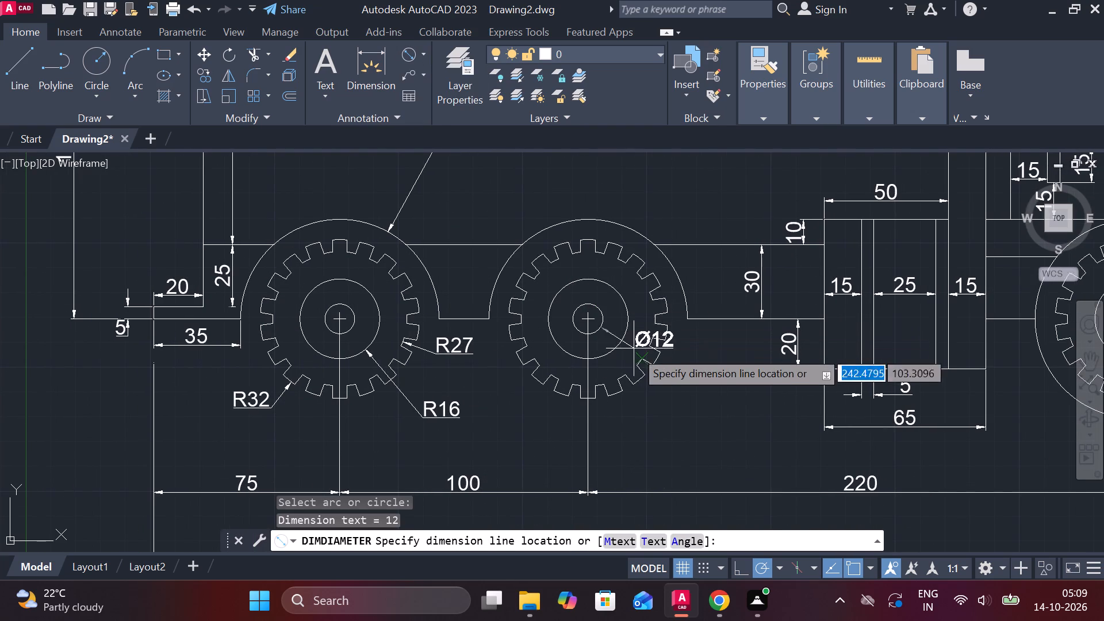
left_click(668, 413)
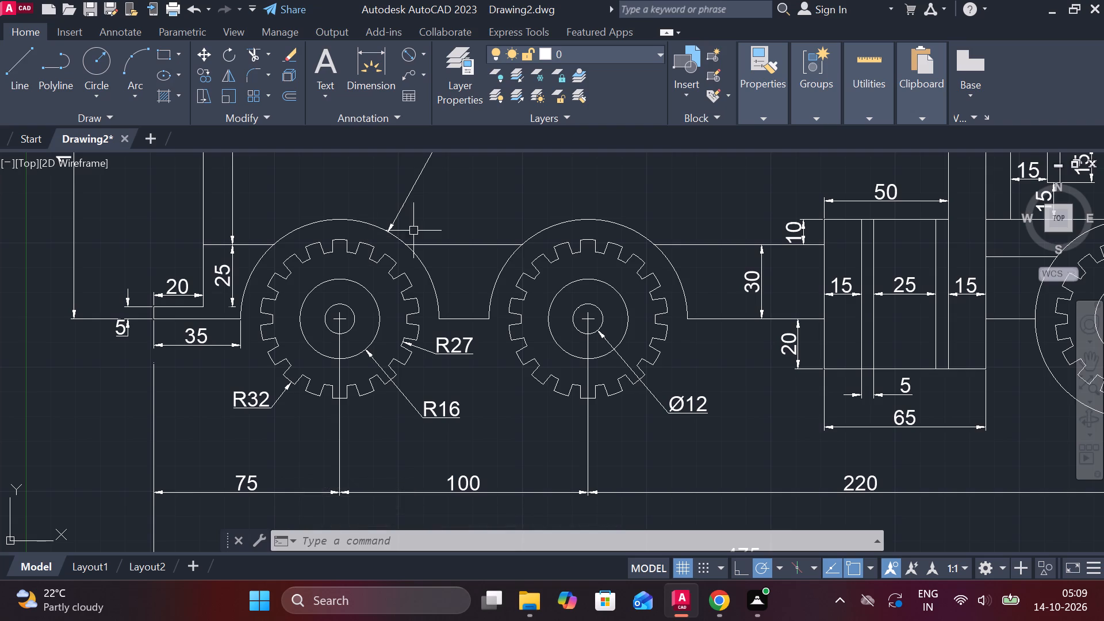
Add a horizontal linear dimension for the width of the rearmost wheel's top tooth, placing it above the wheel arch.
scroll(535, 219, "down", 1)
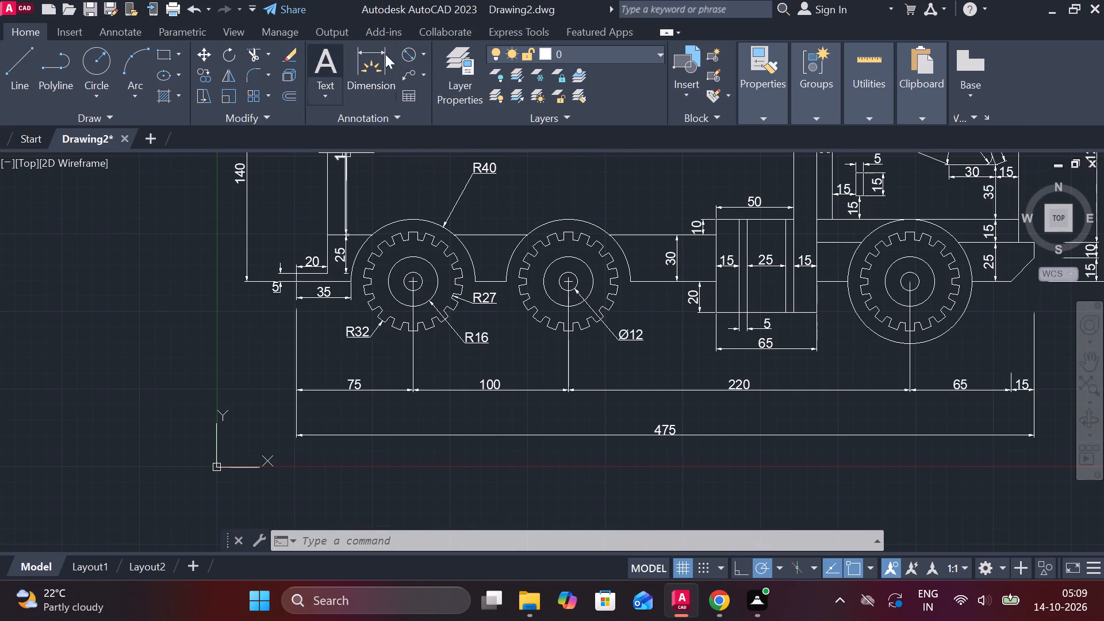
left_click(428, 50)
left_click(447, 83)
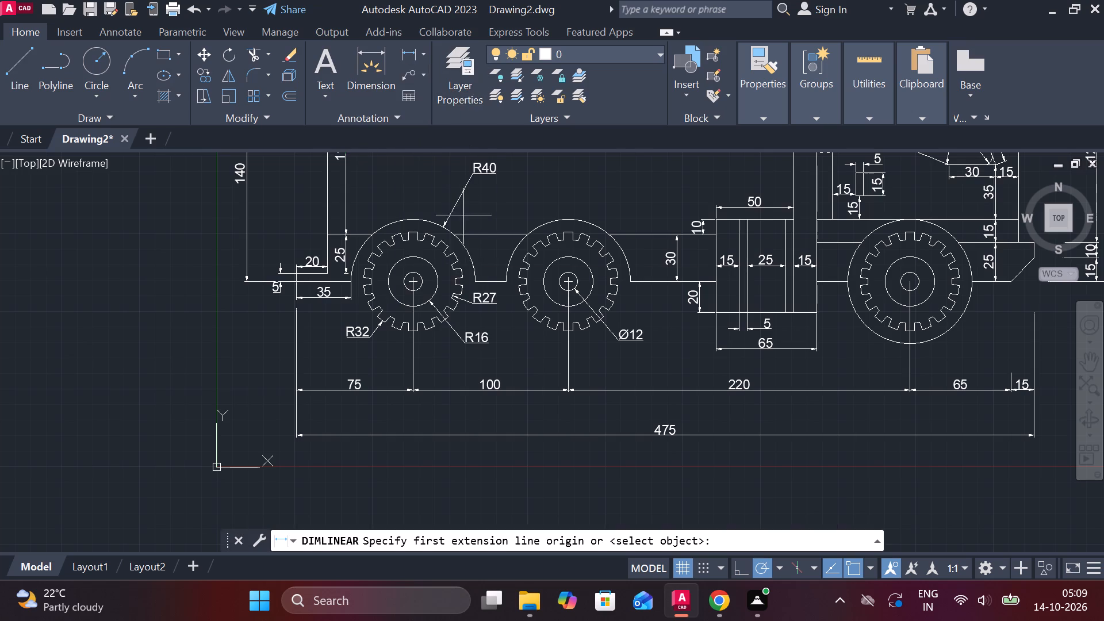
scroll(379, 243, "up", 2)
middle_click_drag(454, 197, 427, 310)
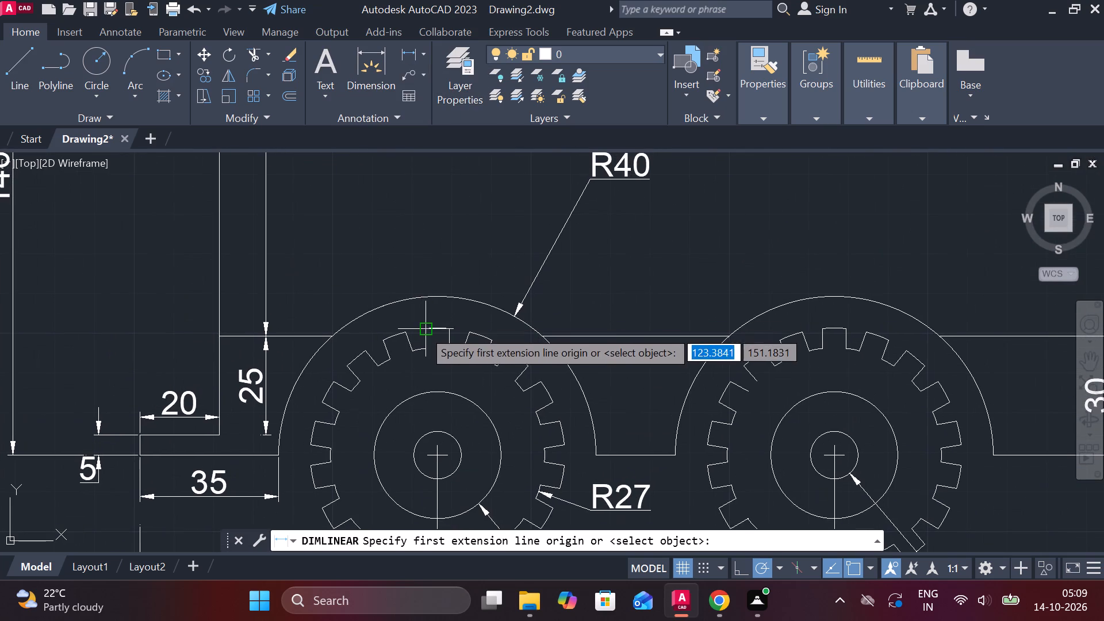
left_click(423, 329)
left_click(450, 331)
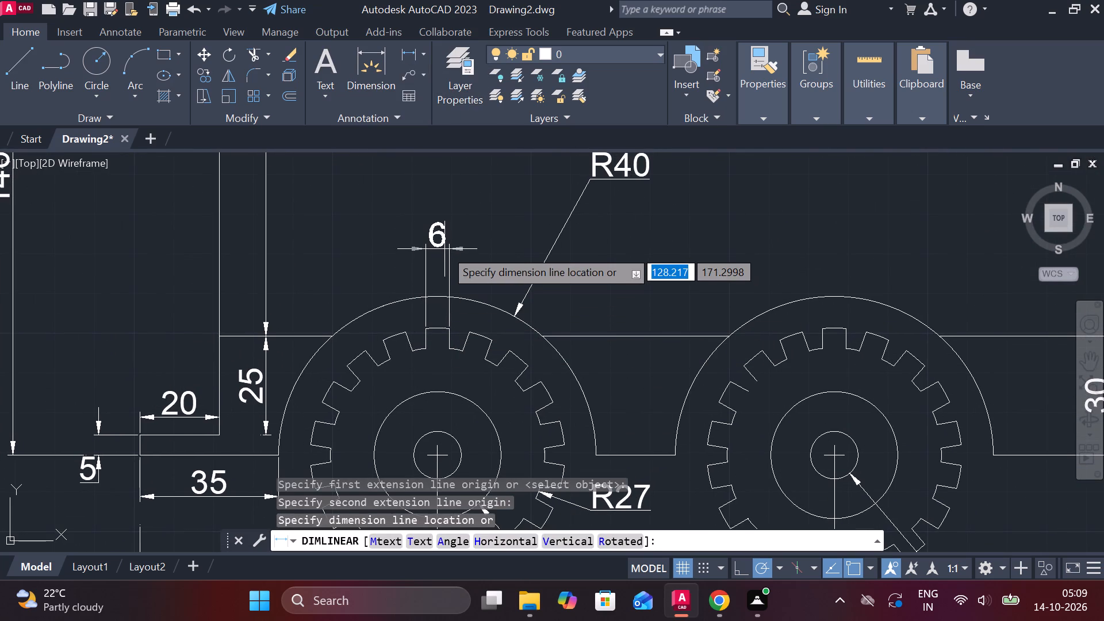
left_click(444, 249)
Add a horizontal linear dimension from the side box's front edge to the front wheel's vertical centre line, beside the box's 65 dimension.
scroll(494, 240, "down", 1)
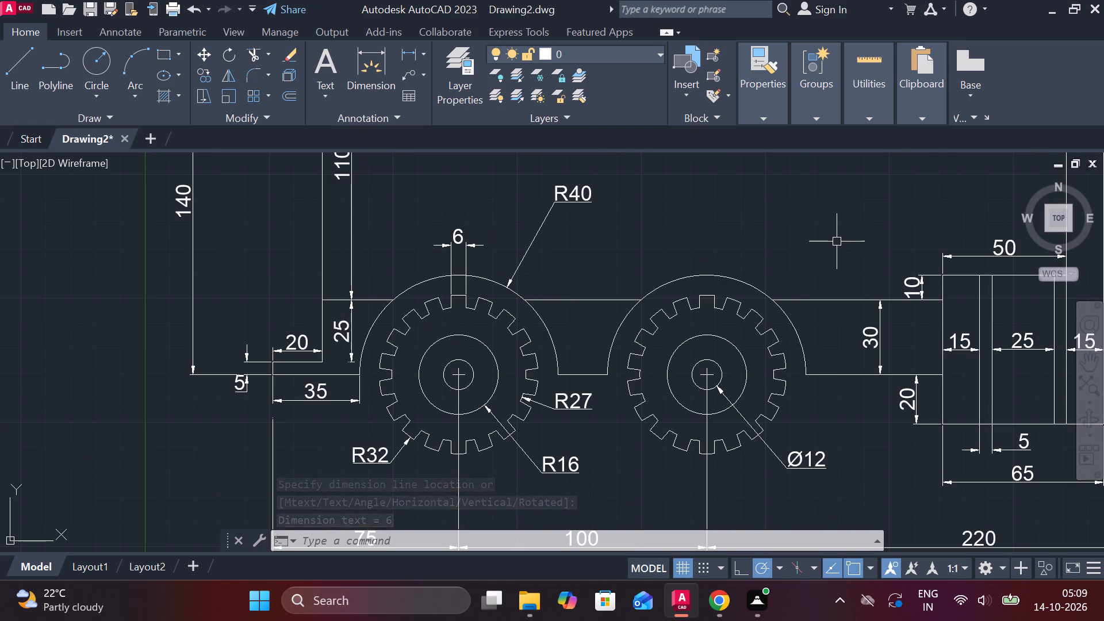
scroll(837, 241, "down", 1)
scroll(783, 277, "down", 1)
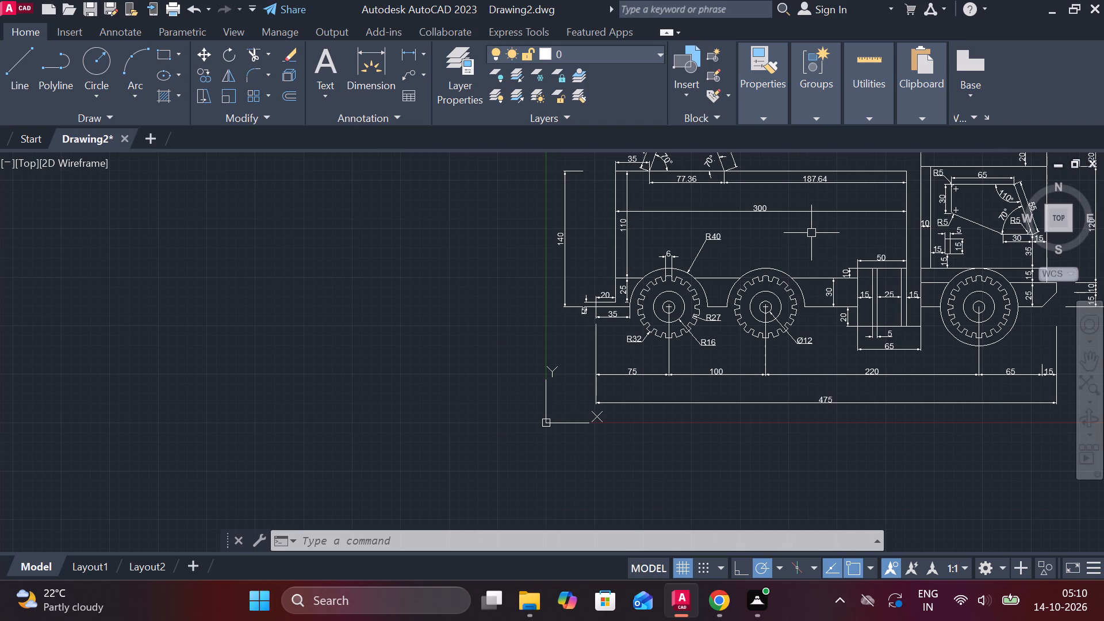
middle_click_drag(872, 280, 585, 284)
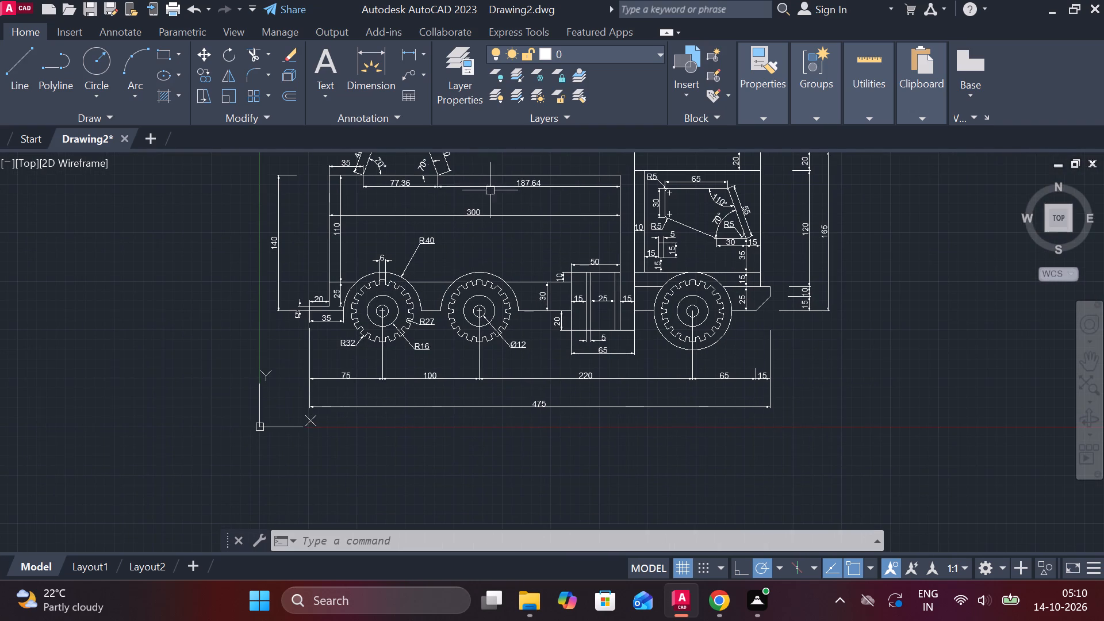
left_click(415, 56)
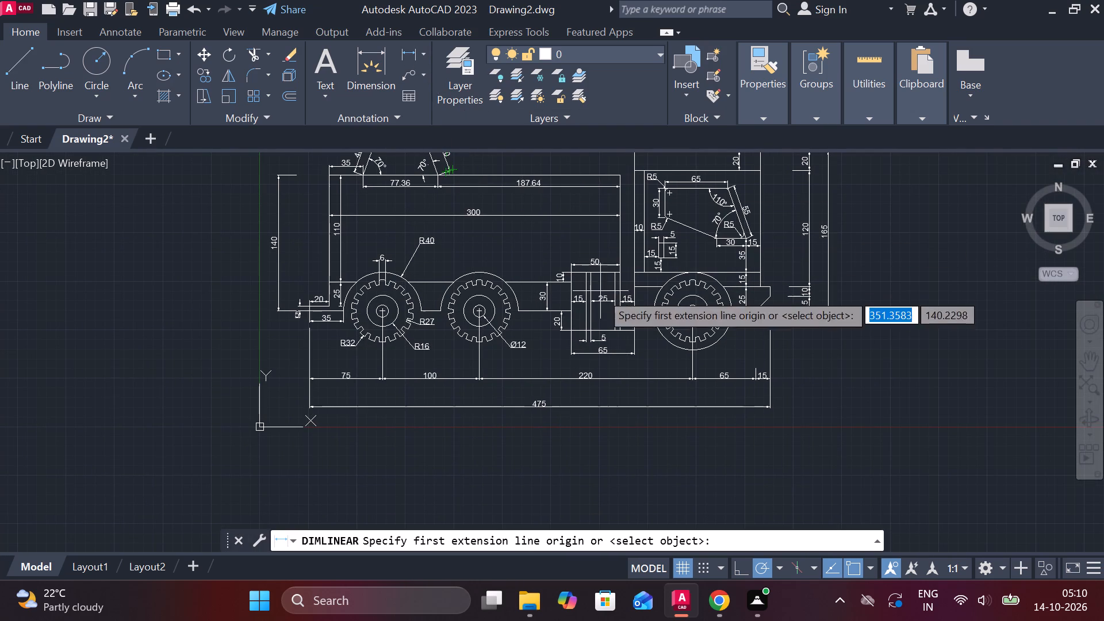
scroll(596, 357, "up", 1)
middle_click_drag(676, 335, 592, 335)
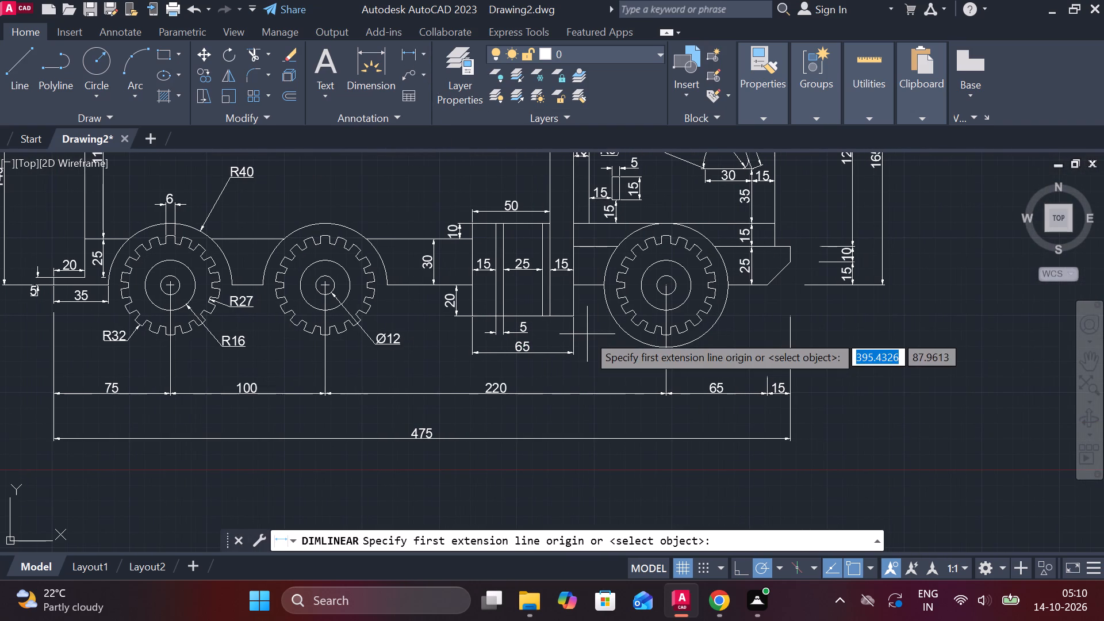
middle_click_drag(604, 350, 550, 358)
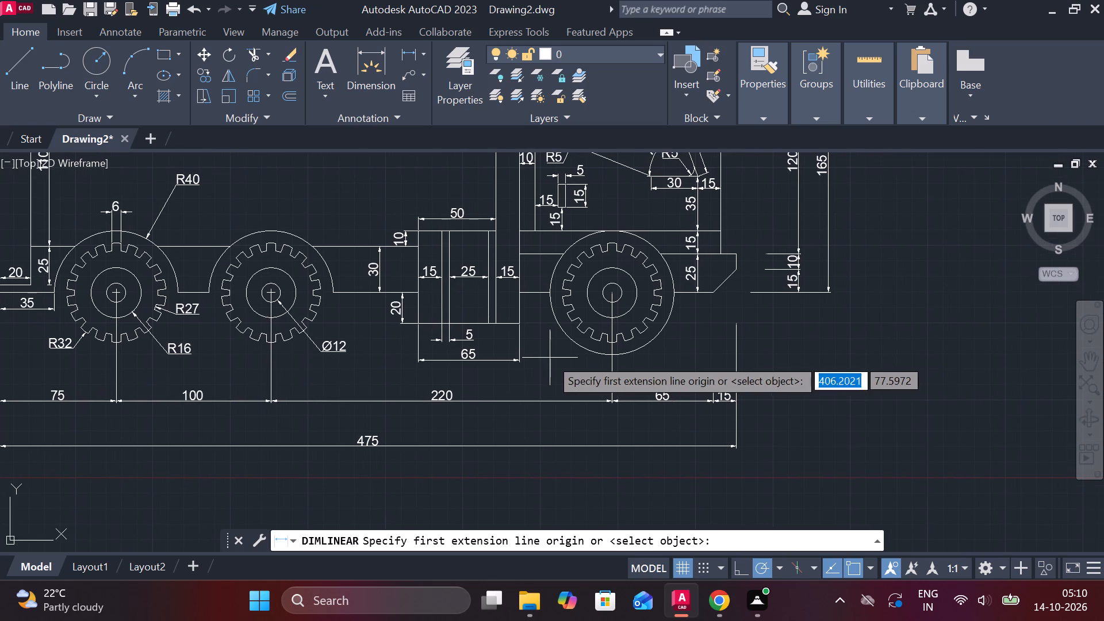
scroll(551, 358, "up", 1)
left_click(501, 339)
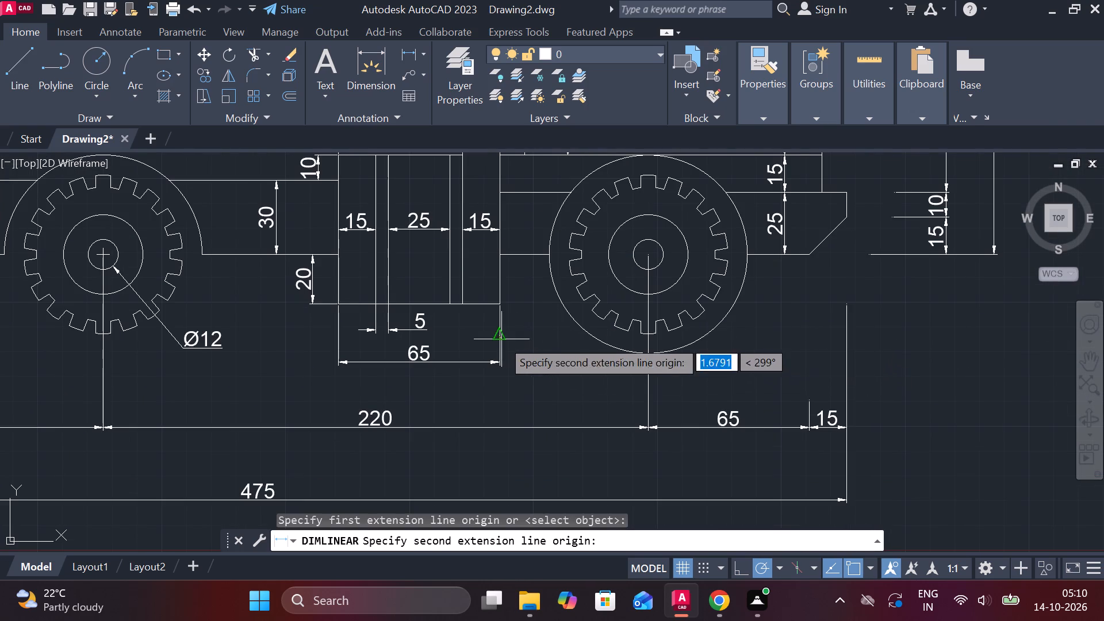
left_click(645, 344)
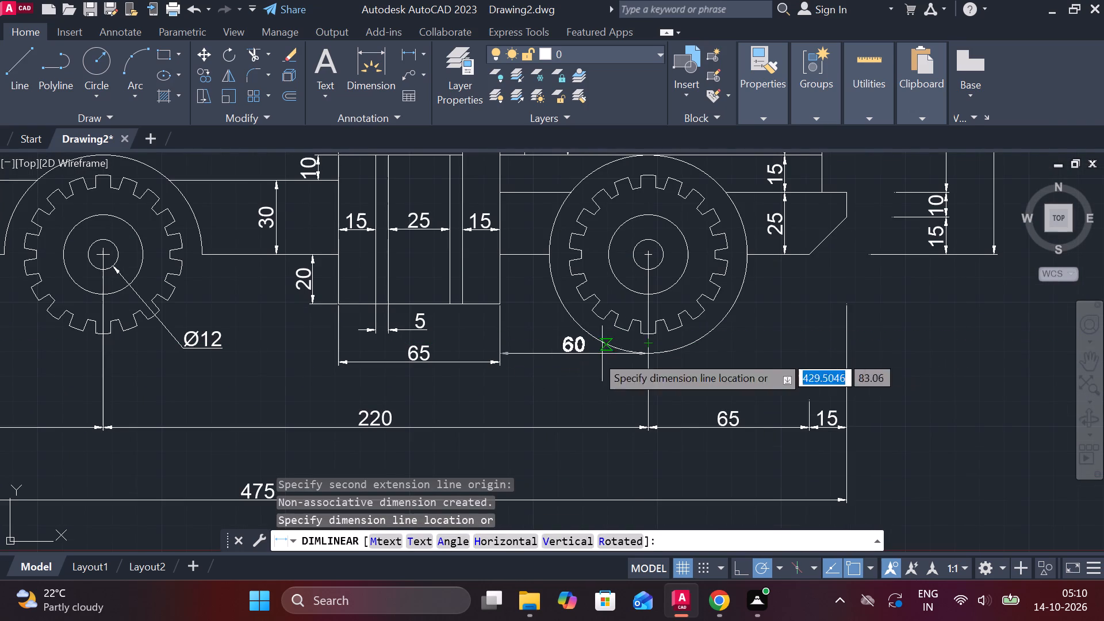
left_click(500, 360)
Move the 60 dimension's line down to align with the side box's 65 dimension line.
scroll(534, 342, "up", 2)
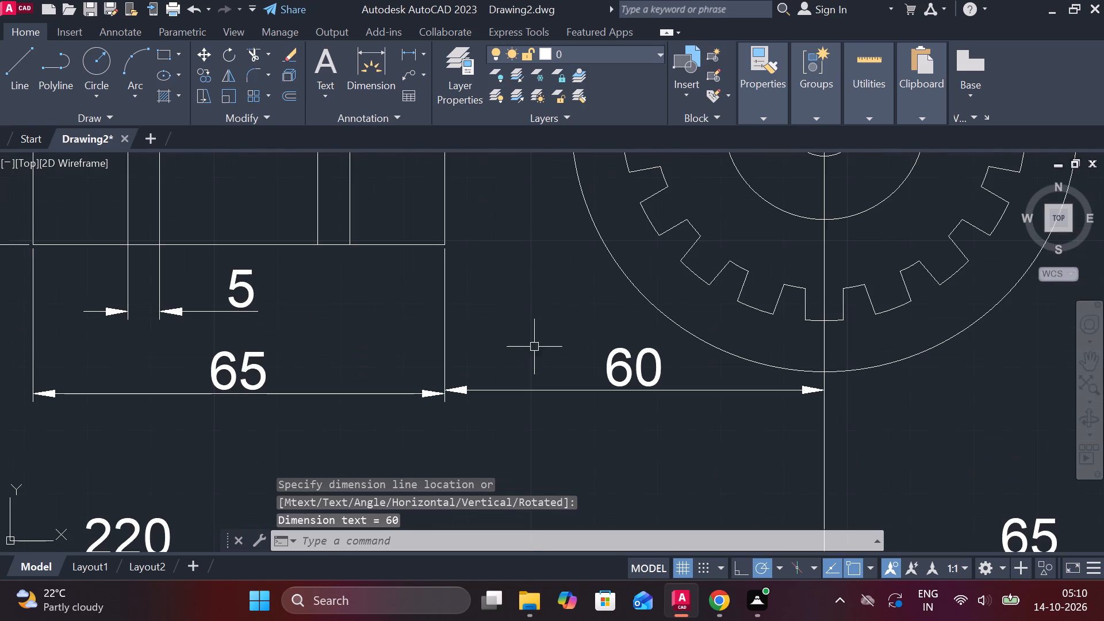
left_click(478, 389)
left_click(442, 390)
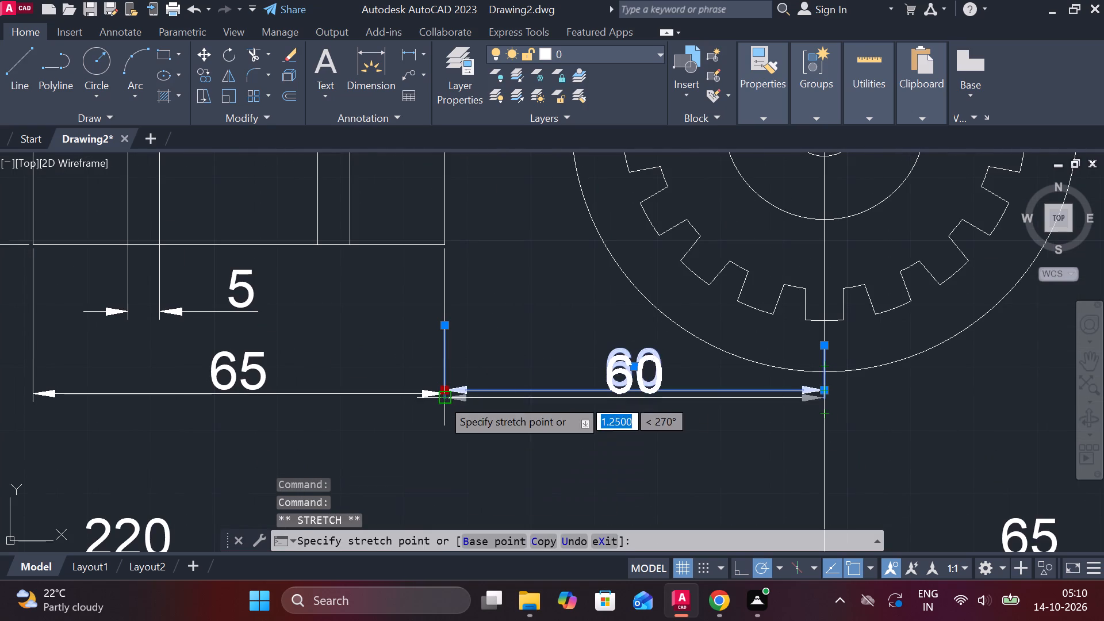
left_click(442, 395)
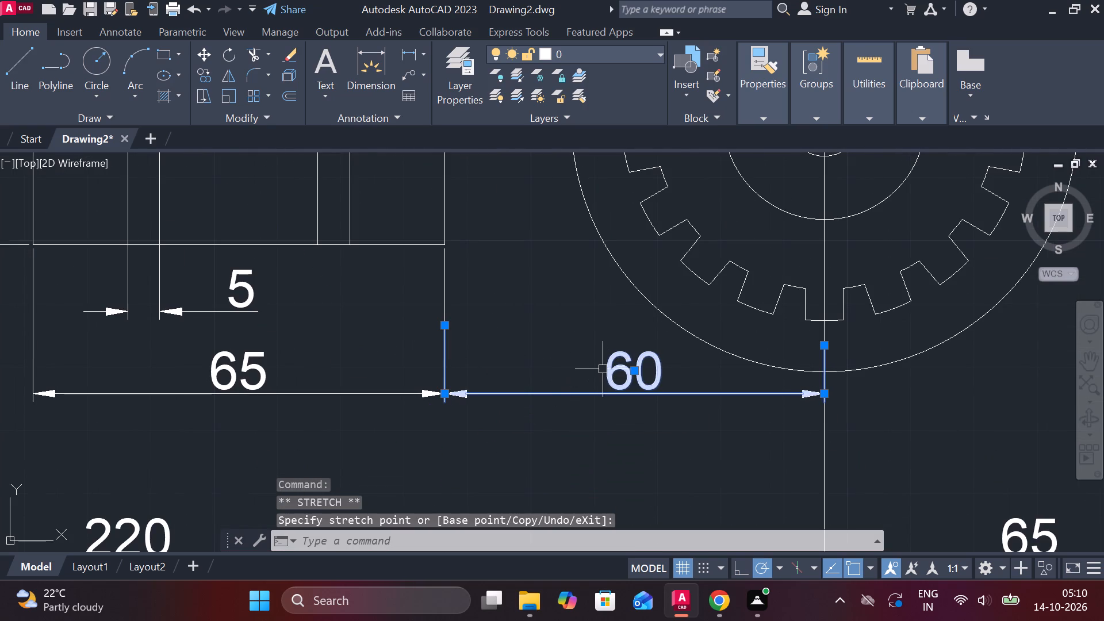
key("Escape")
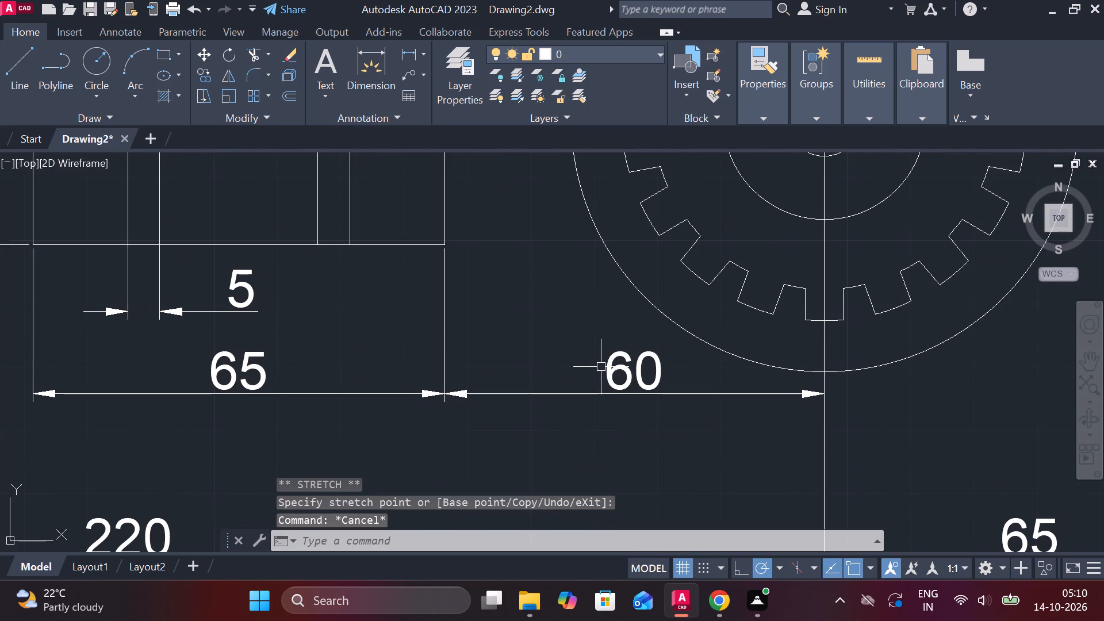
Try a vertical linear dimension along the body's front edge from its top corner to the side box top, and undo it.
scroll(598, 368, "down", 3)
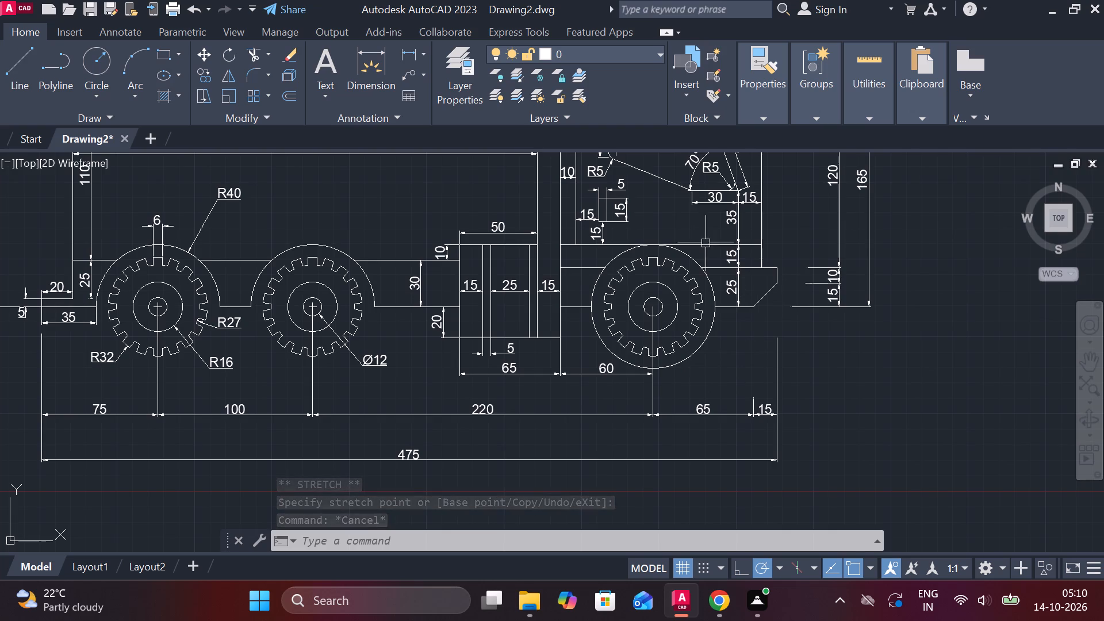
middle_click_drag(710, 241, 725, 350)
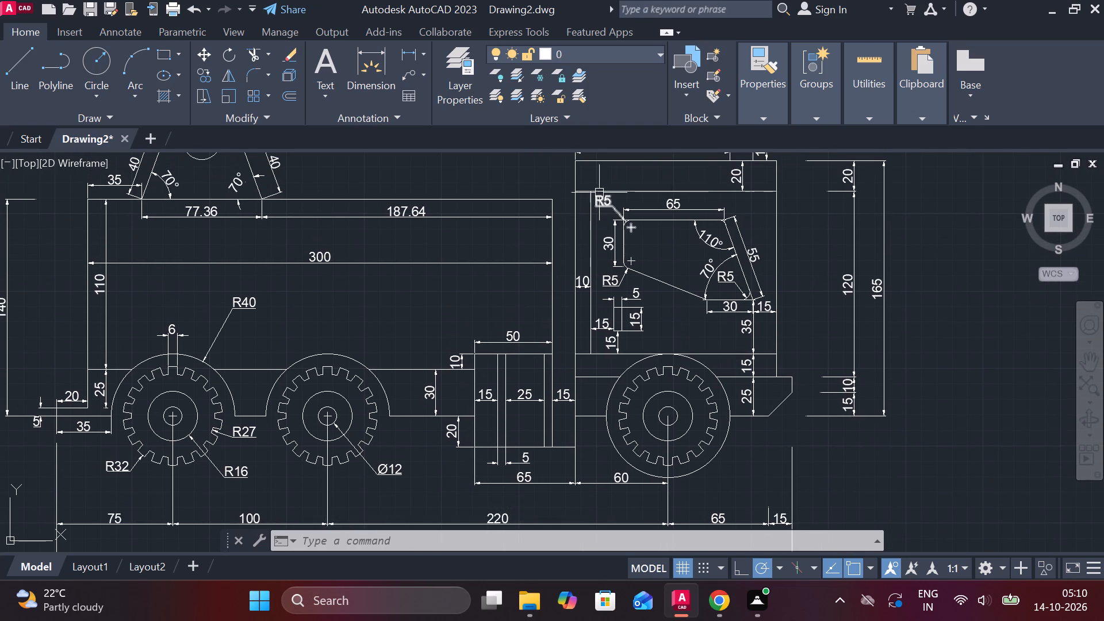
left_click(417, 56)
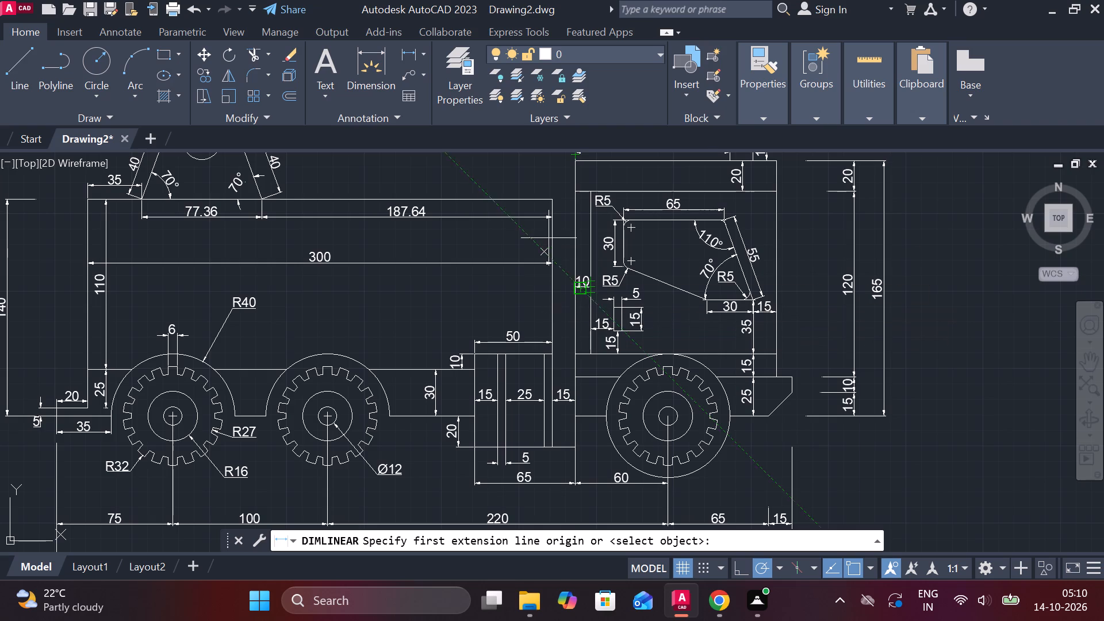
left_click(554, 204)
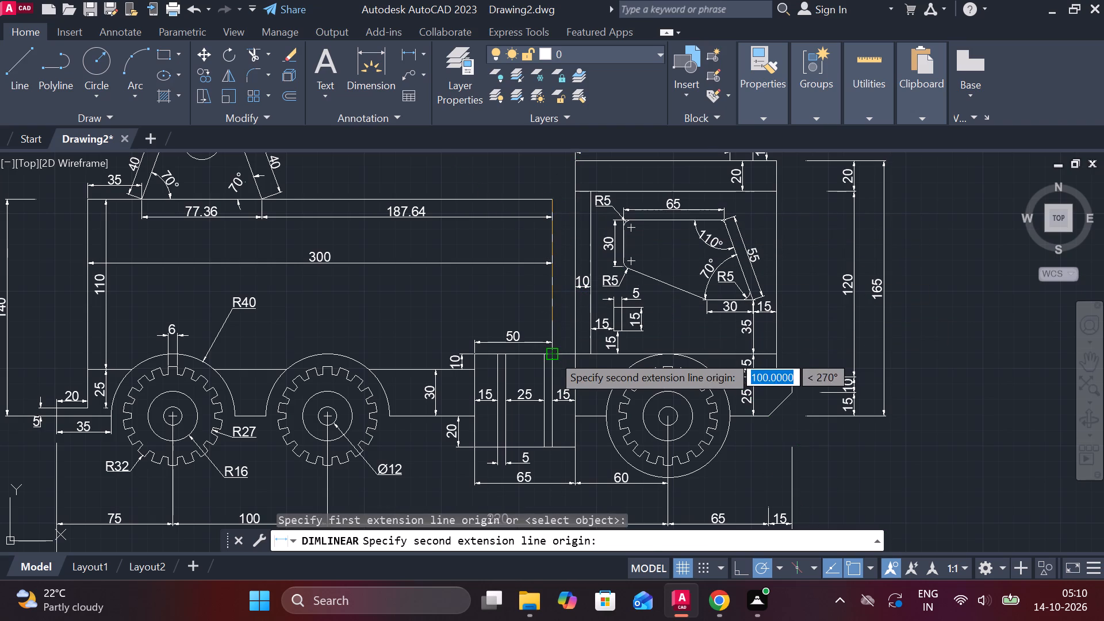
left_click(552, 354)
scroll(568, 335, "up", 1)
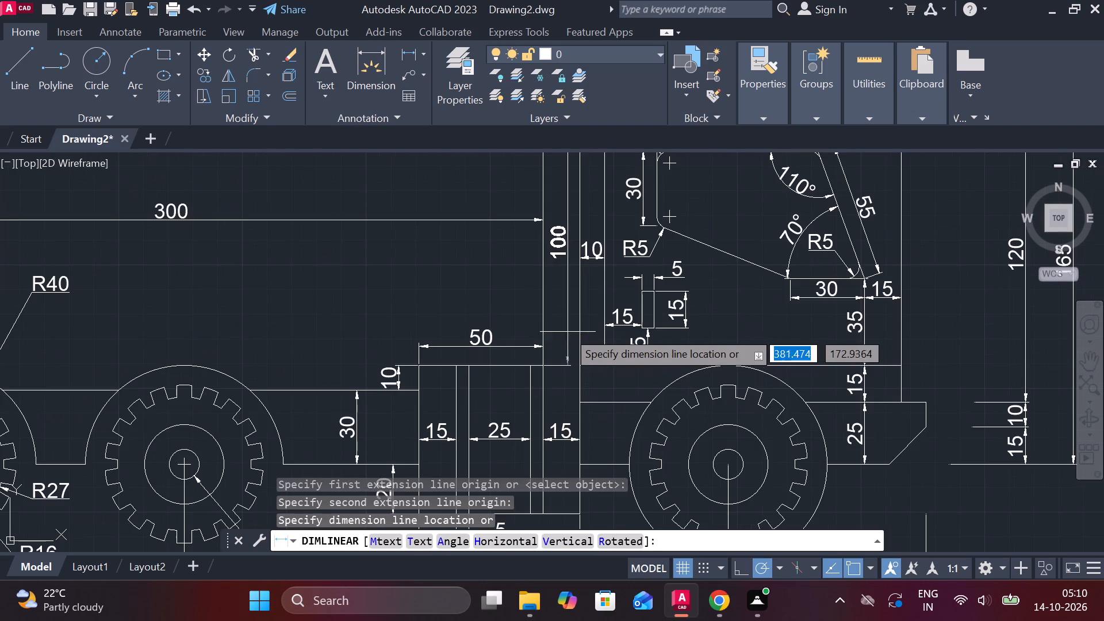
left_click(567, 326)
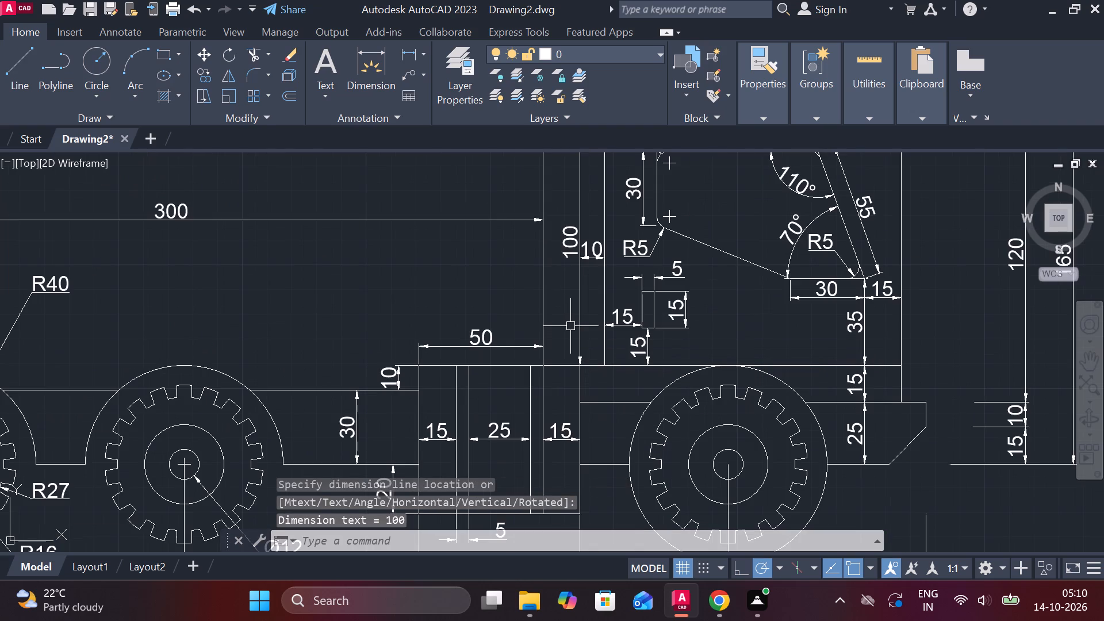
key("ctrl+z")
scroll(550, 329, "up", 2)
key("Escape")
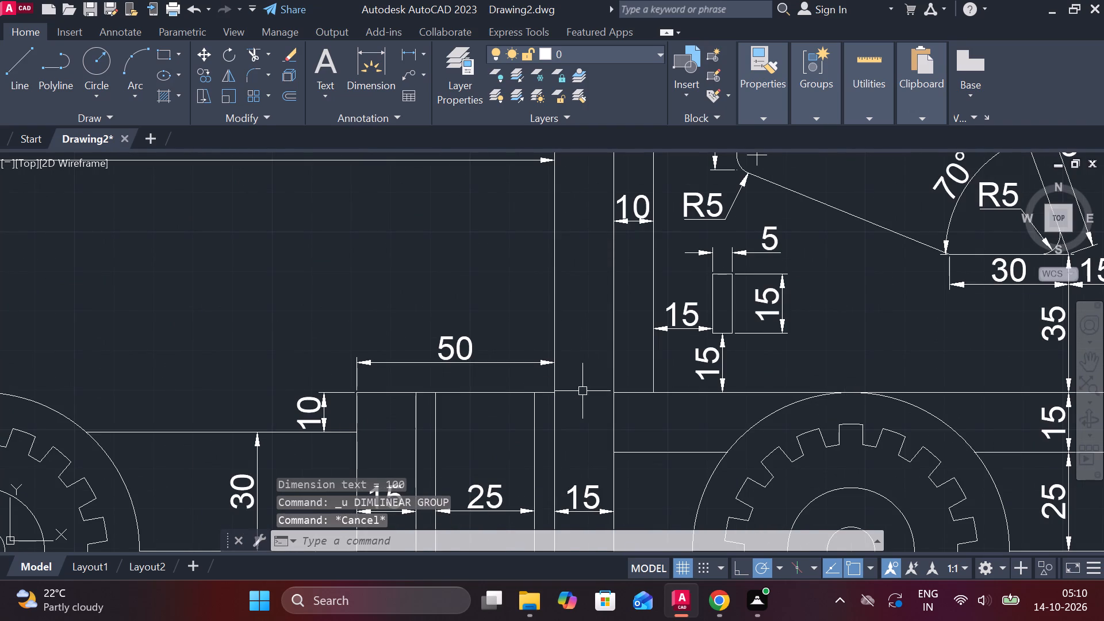
Extend the side box's top line forward across the gap to the cab's rear edge.
scroll(584, 391, "up", 1)
middle_click_drag(588, 391, 575, 391)
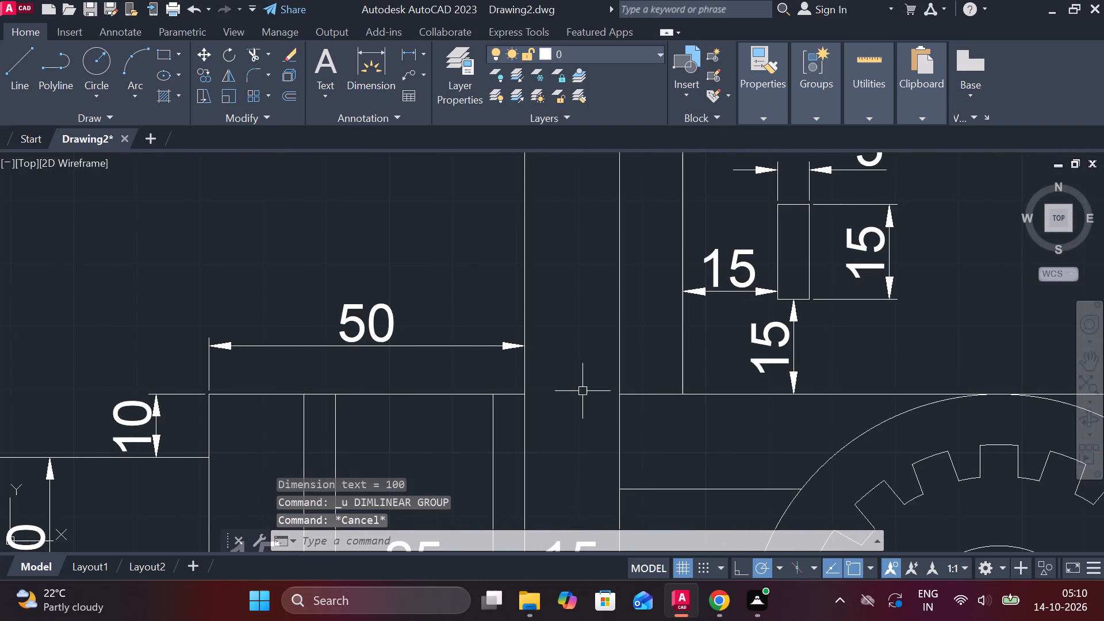
key("e")
type("x")
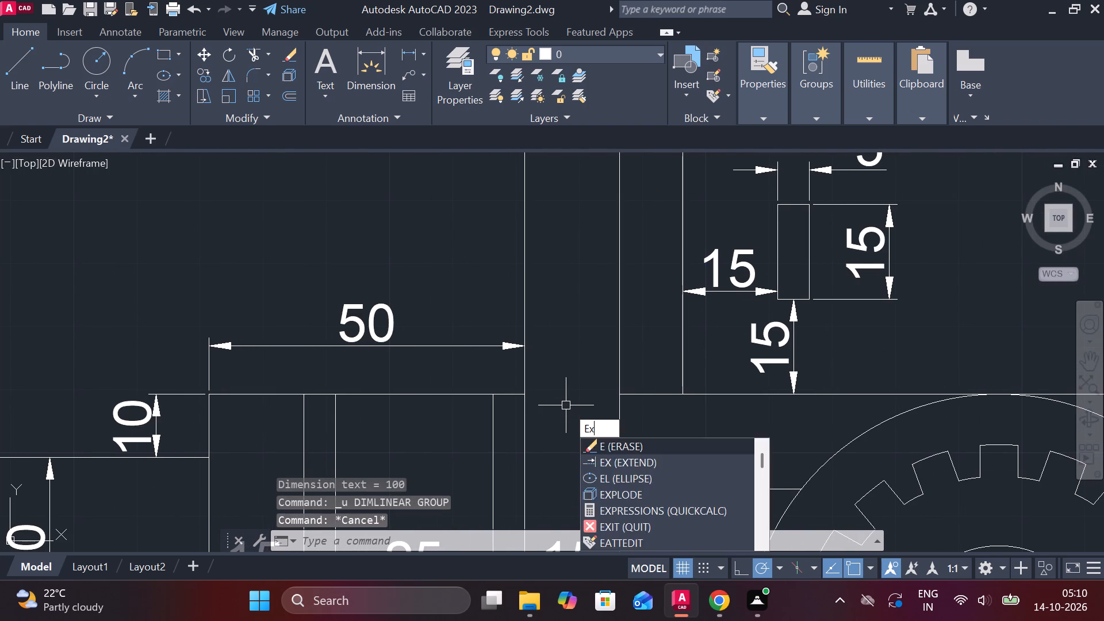
key("space")
left_click(509, 396)
key("Escape")
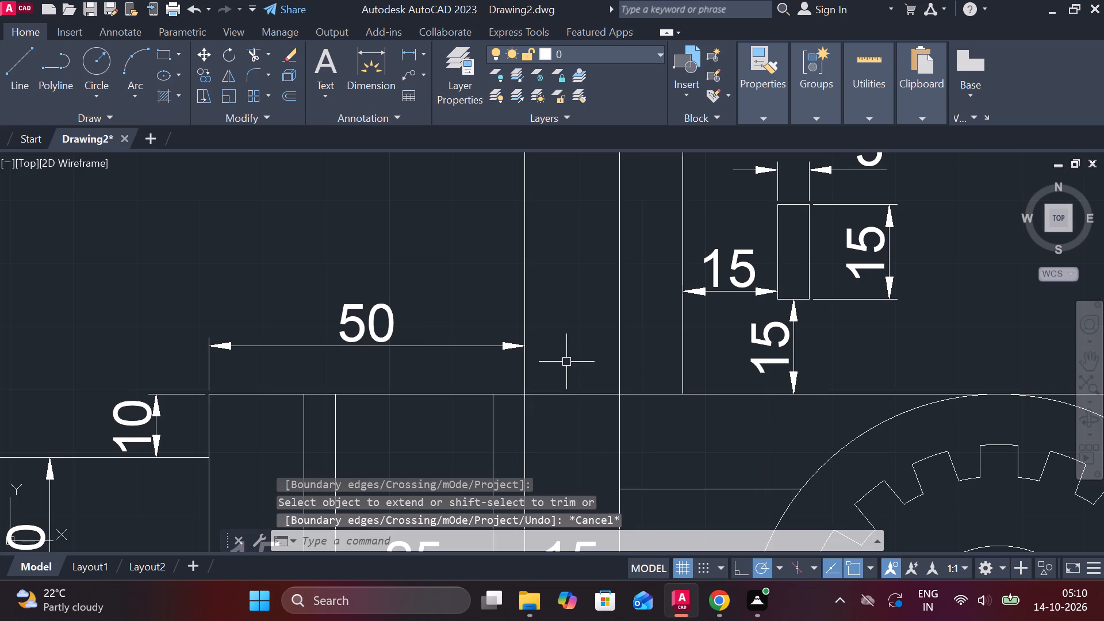
Add a vertical linear dimension along the body's front edge from the side box top to the body's top corner, placed just ahead of the edge.
left_click(408, 60)
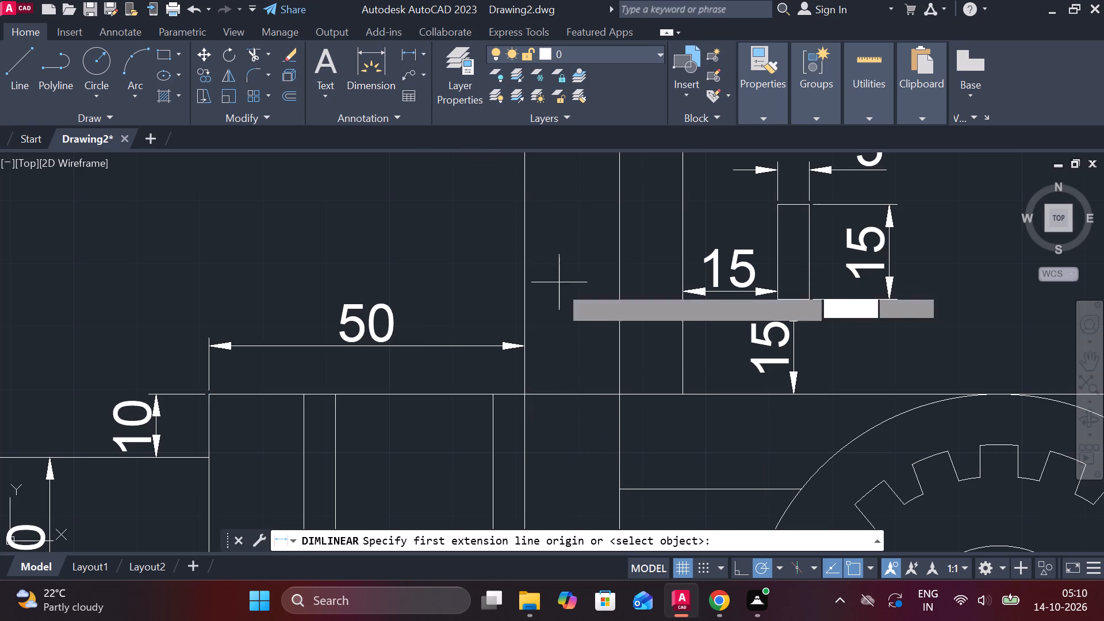
left_click(531, 393)
scroll(543, 342, "down", 1)
middle_click_drag(540, 309, 539, 480)
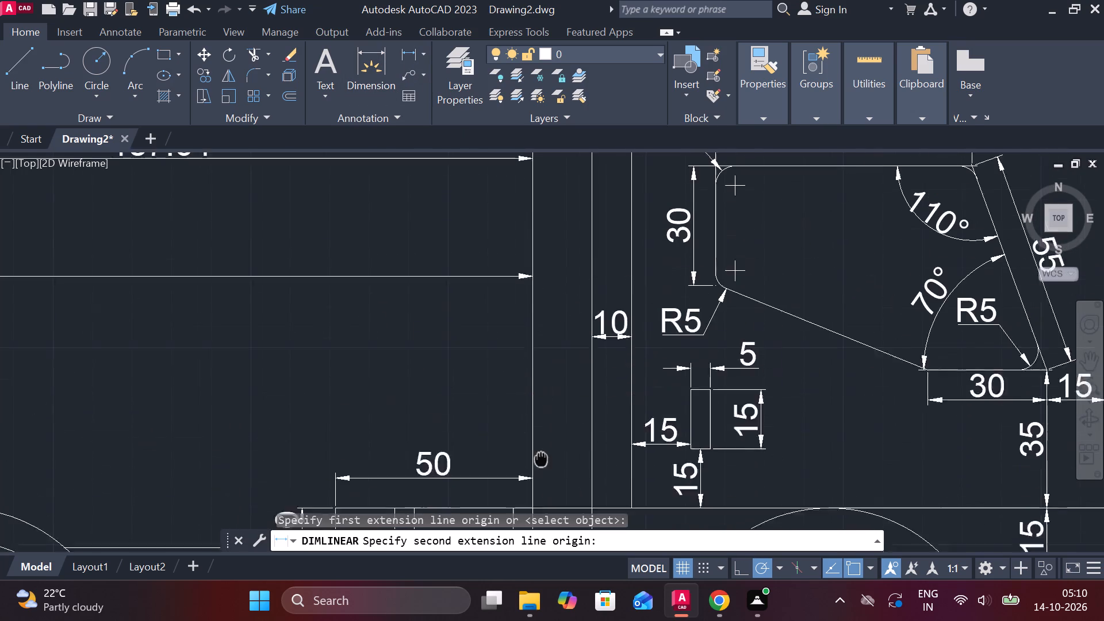
middle_click_drag(539, 480, 532, 490)
left_click(527, 170)
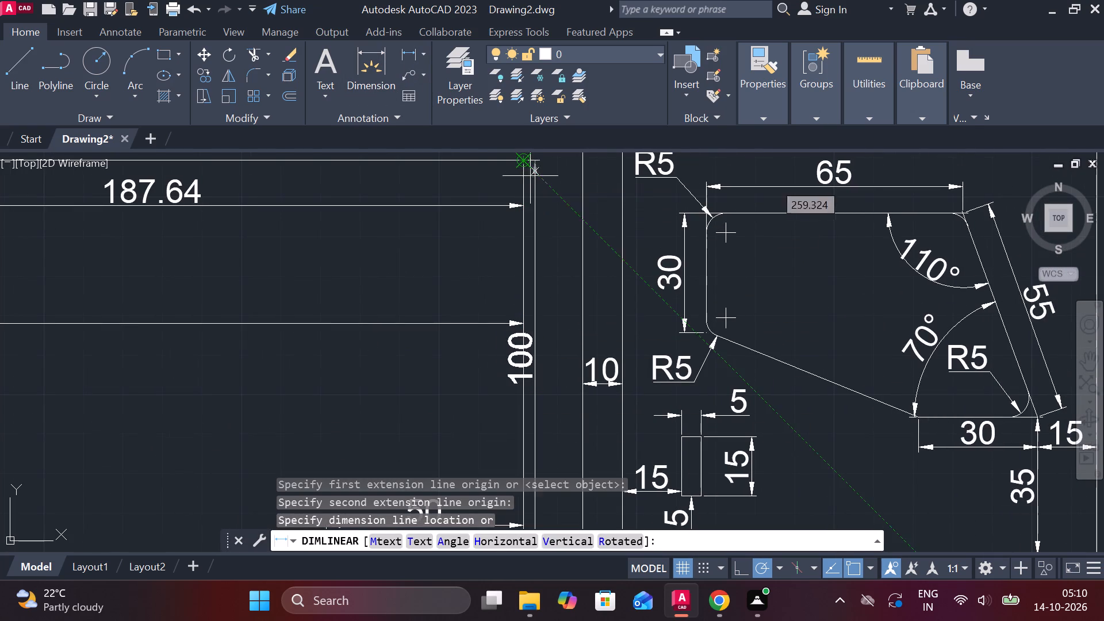
double_click(555, 225)
Add a radius dimension to the rounded top of the beacon on the cab roof, with its text above and ahead of the arc.
scroll(547, 253, "down", 3)
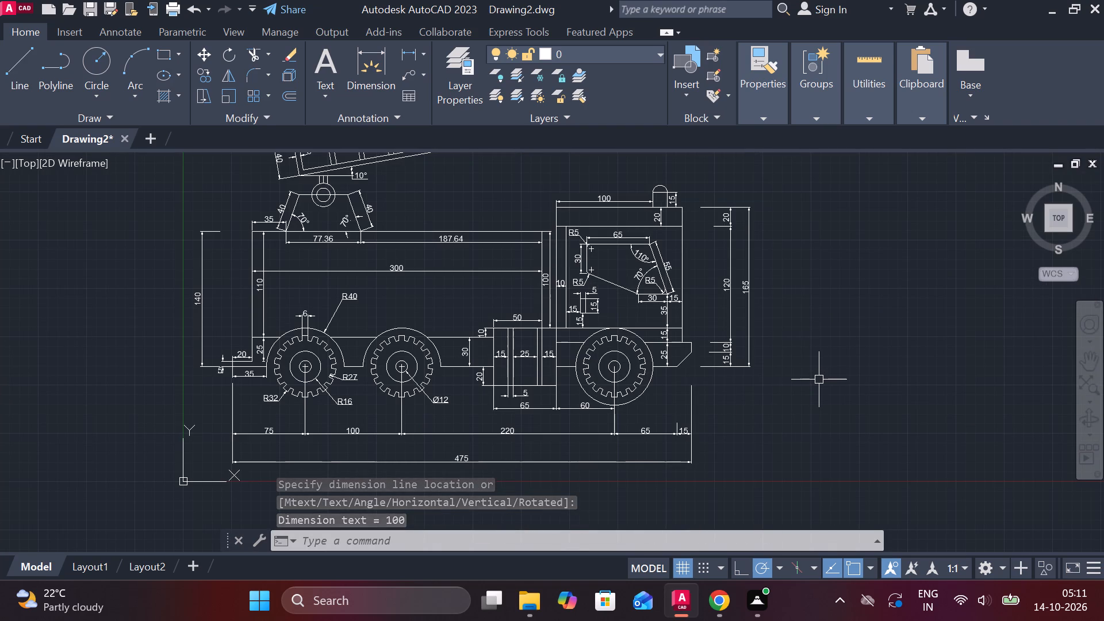
middle_click_drag(416, 301, 522, 353)
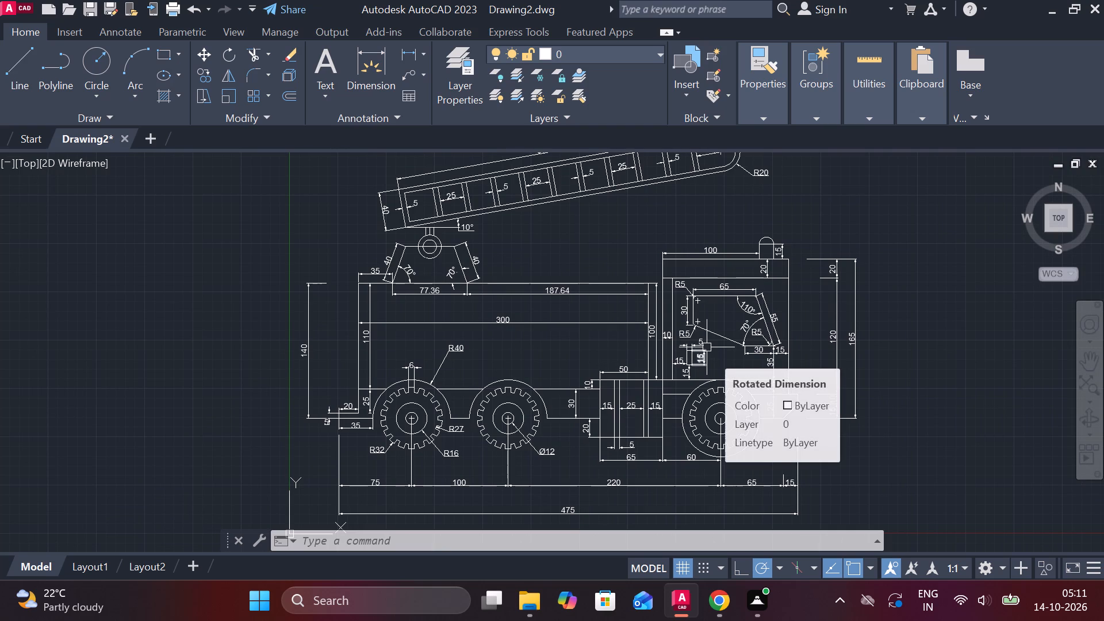
scroll(834, 174, "up", 1)
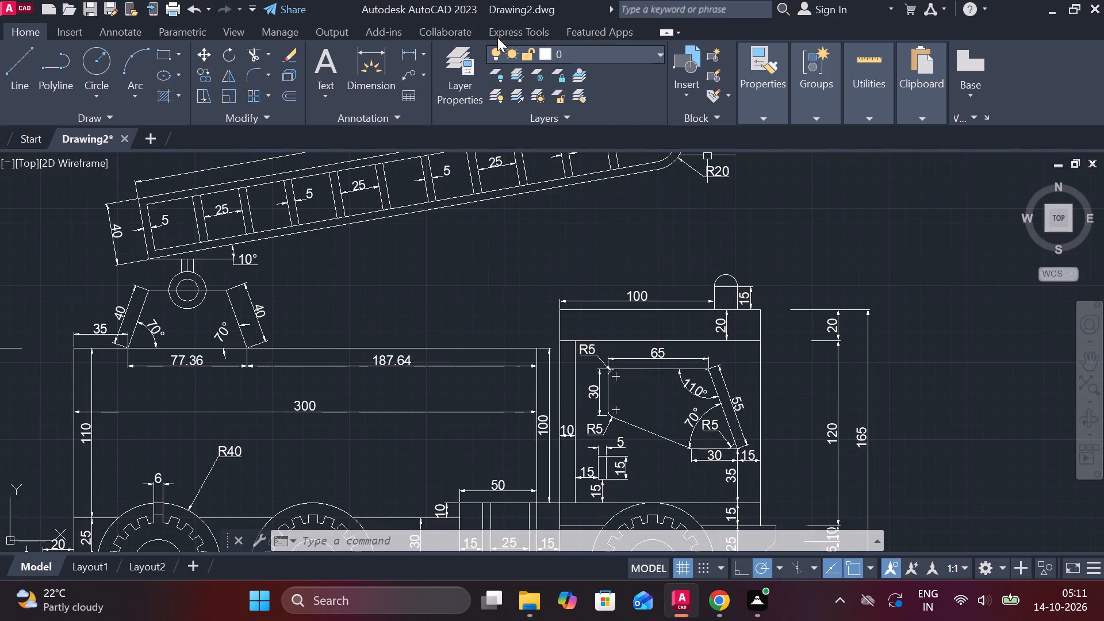
left_click(425, 57)
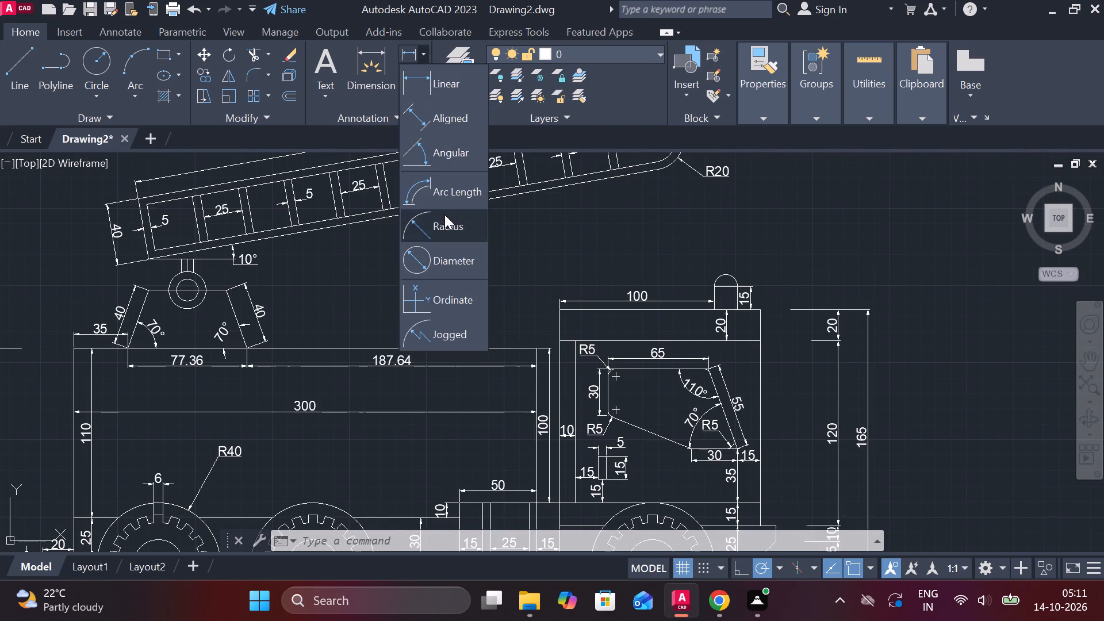
left_click(443, 219)
scroll(800, 293, "up", 1)
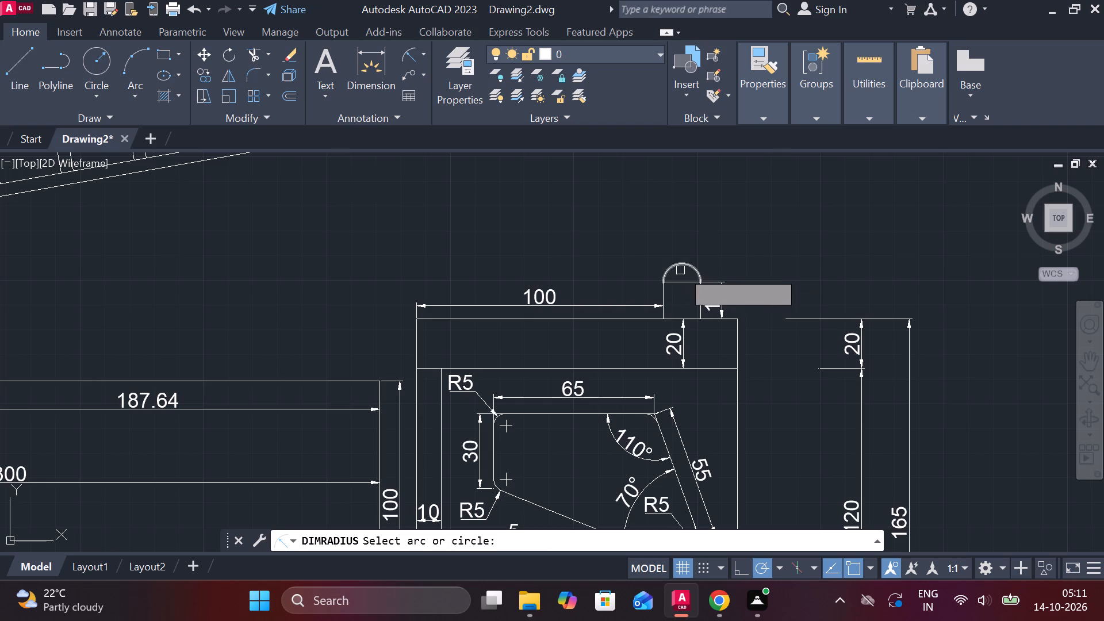
left_click(689, 267)
left_click(712, 242)
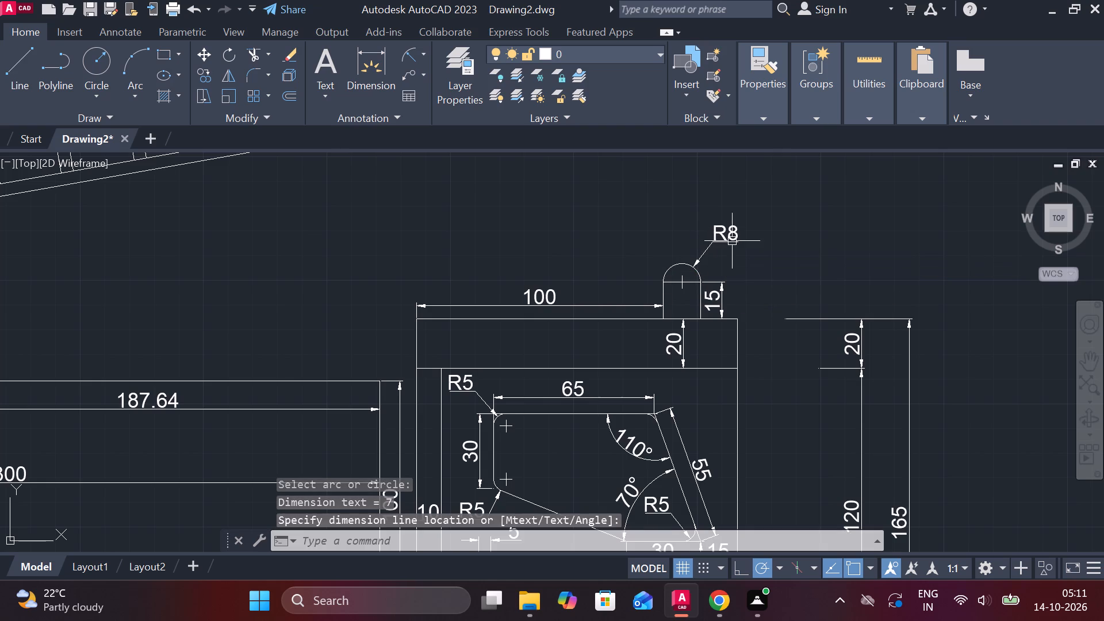
scroll(746, 243, "up", 1)
key("Escape")
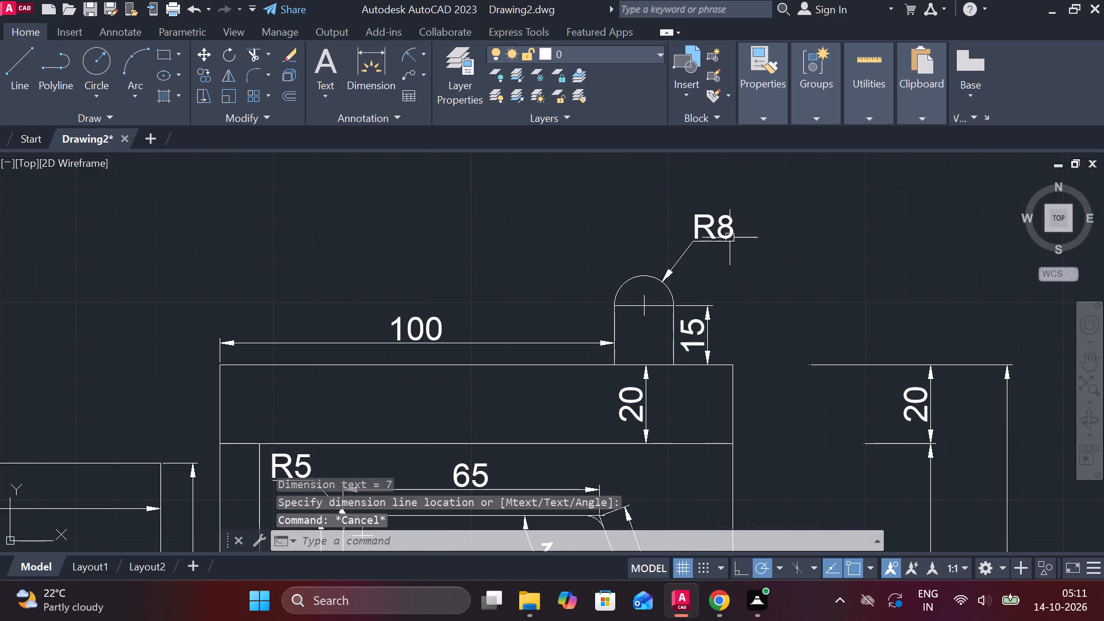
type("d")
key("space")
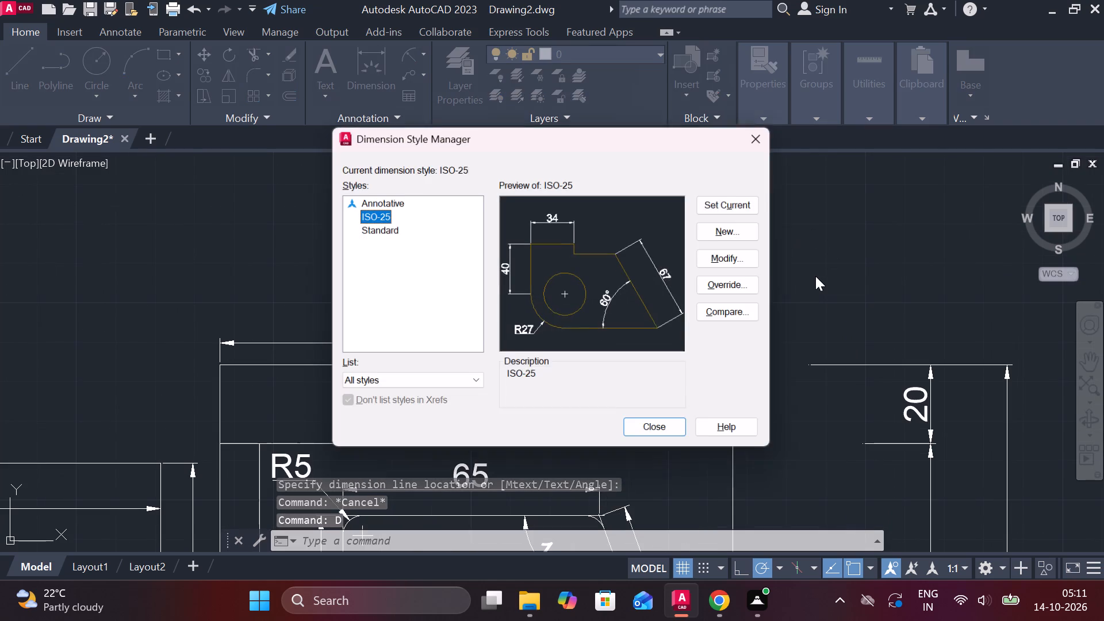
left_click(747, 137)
Override the beacon arc's radius dimension text with R7.5.
scroll(727, 224, "up", 1)
double_click(727, 224)
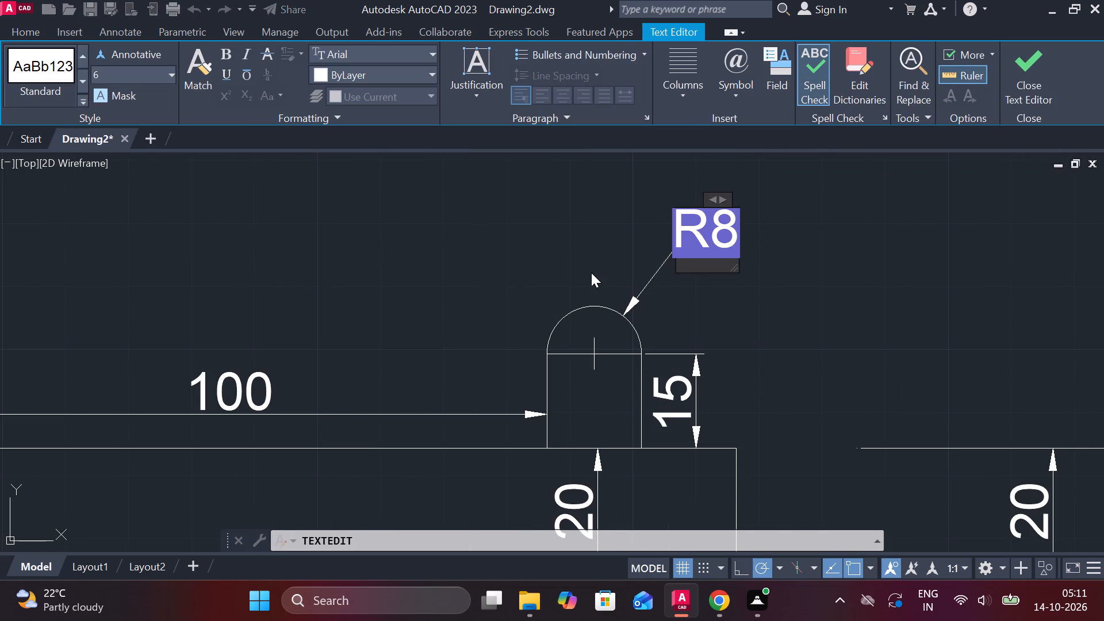
left_click(732, 232)
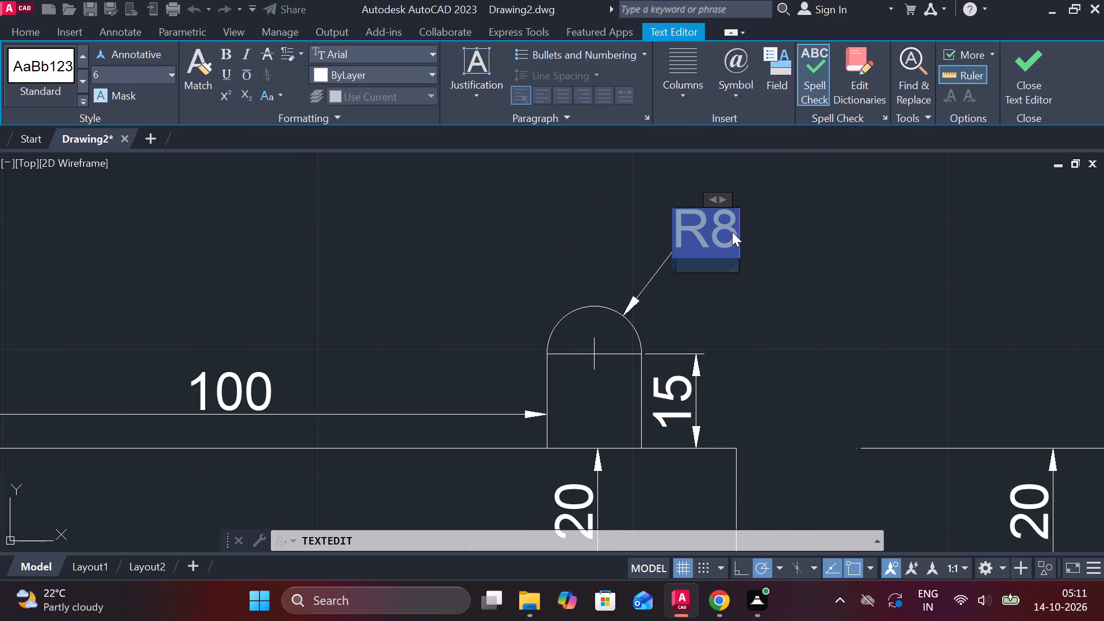
key("BackSpace")
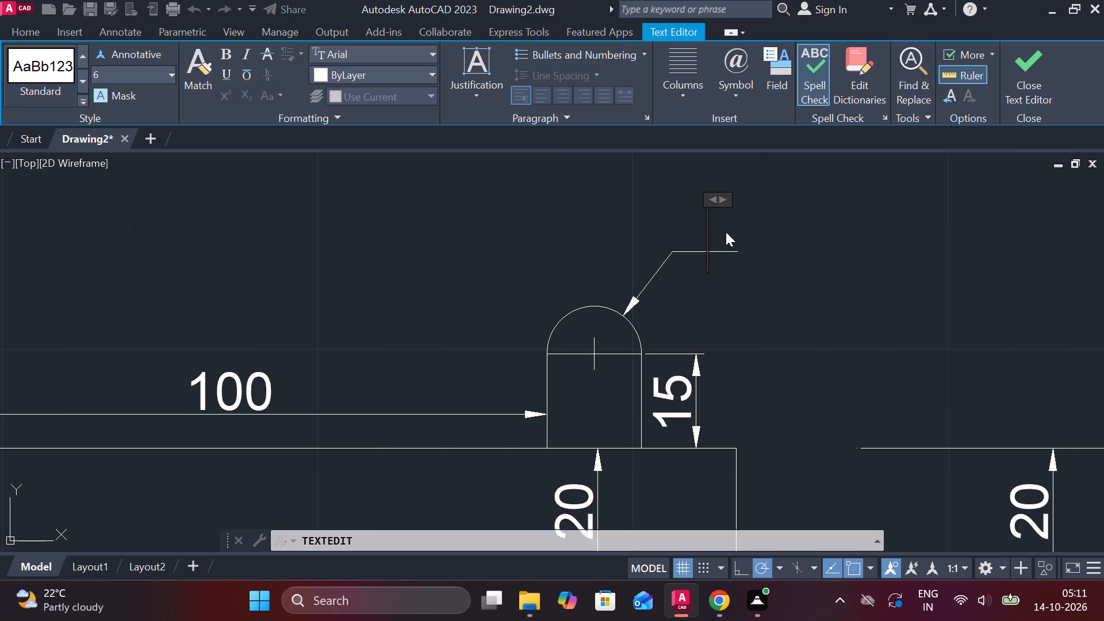
key("r")
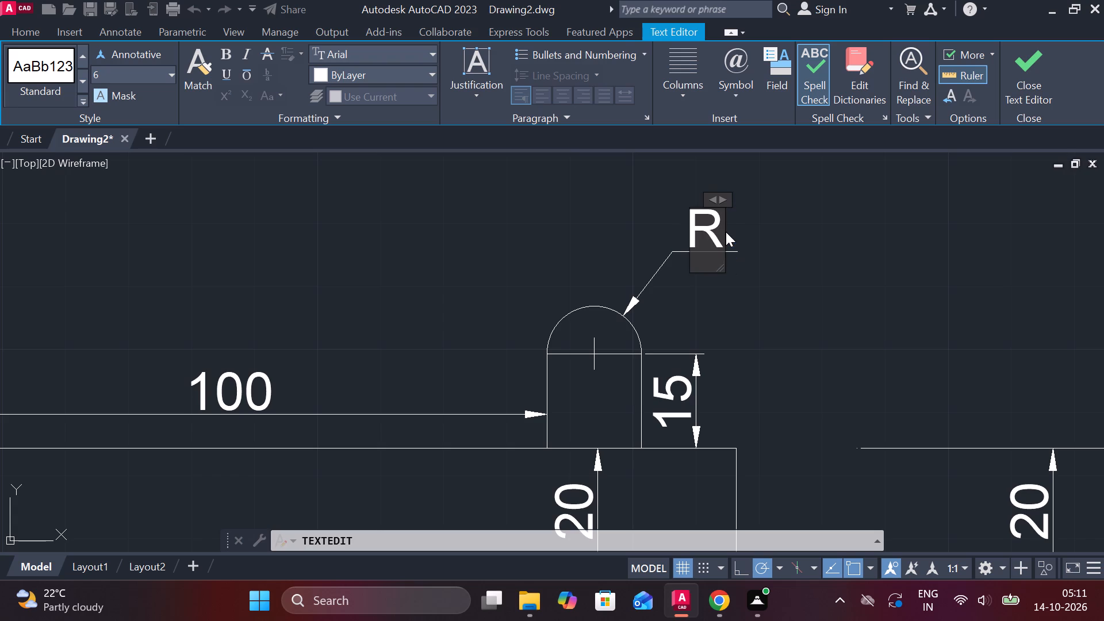
type("7.5")
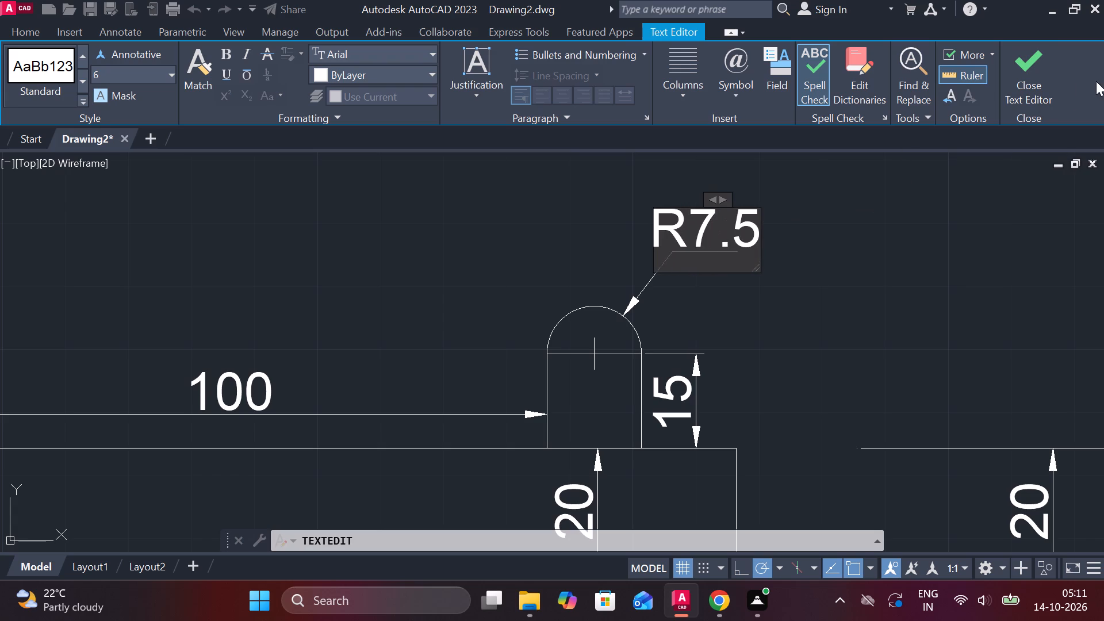
left_click(1007, 83)
scroll(793, 308, "down", 2)
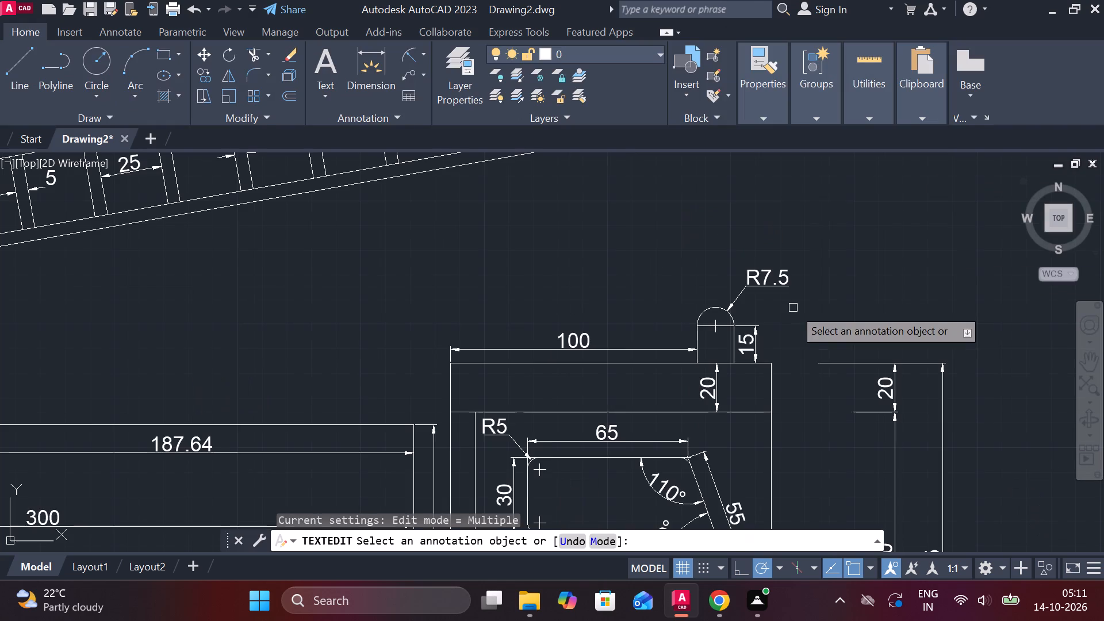
key("Escape")
Add radius dimensions to the outer and inner circles of the ladder pivot, placing the outer one above and the inner one below.
scroll(849, 320, "down", 2)
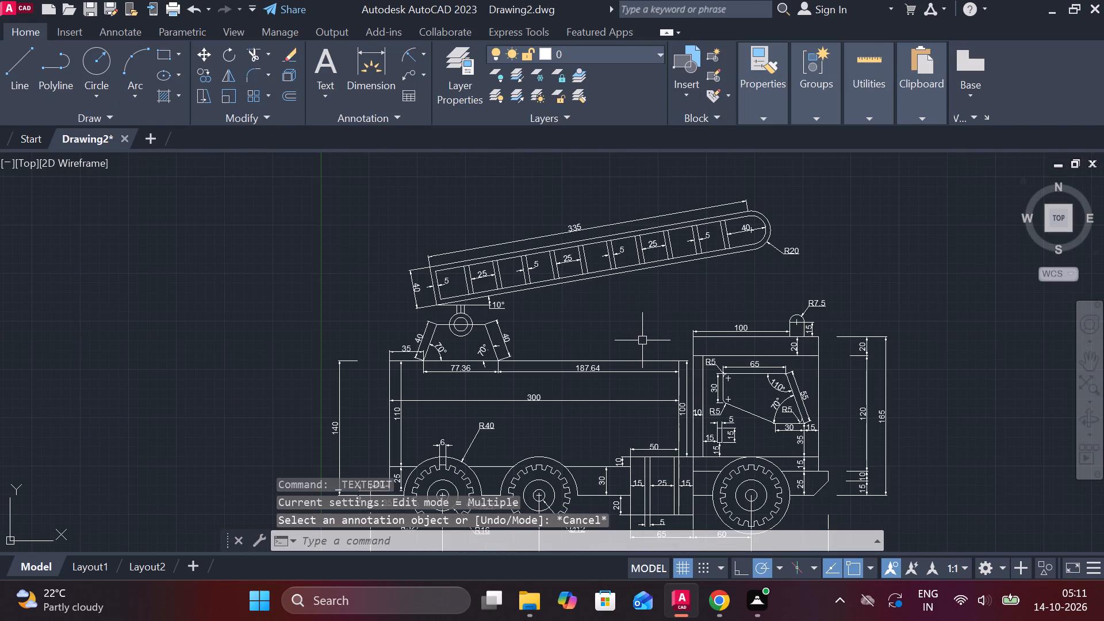
middle_click_drag(640, 340, 632, 296)
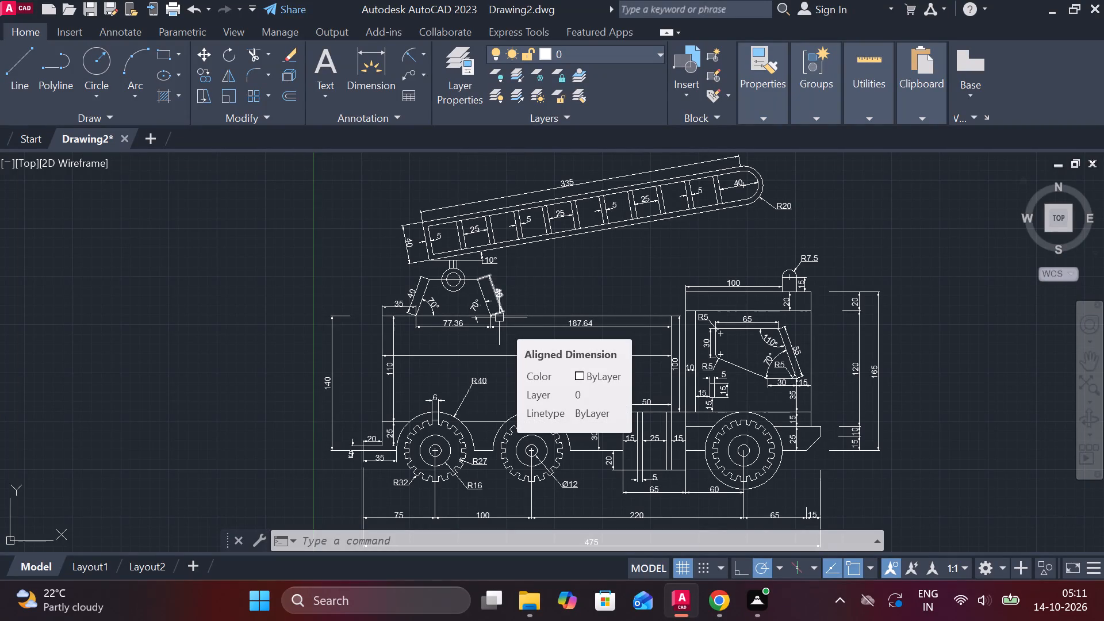
scroll(416, 264, "up", 2)
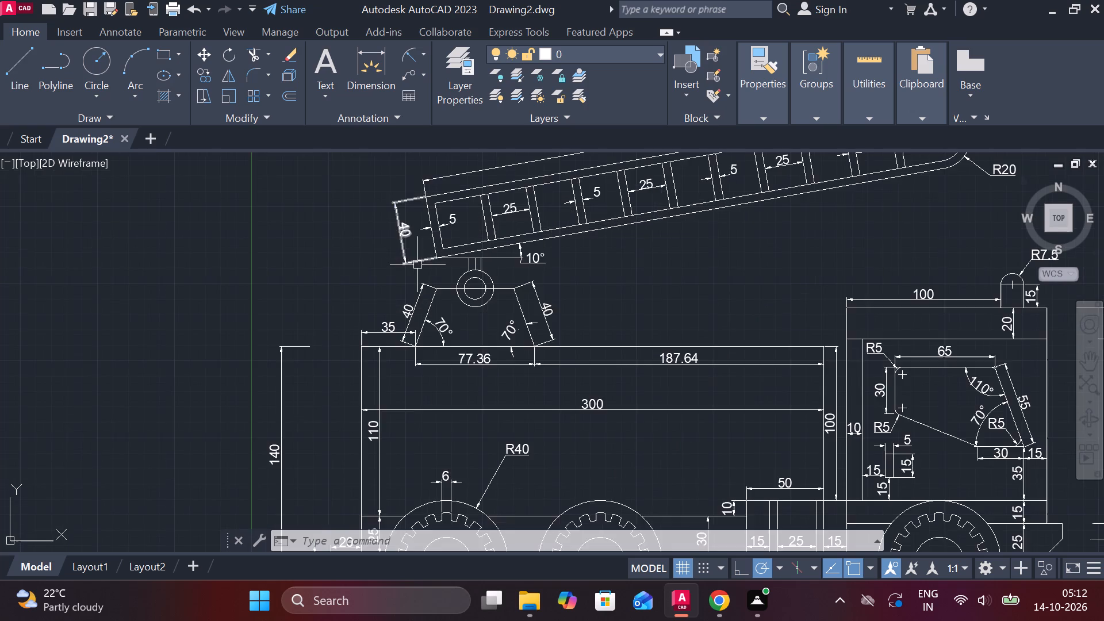
scroll(417, 264, "up", 1)
middle_click_drag(475, 266, 390, 274)
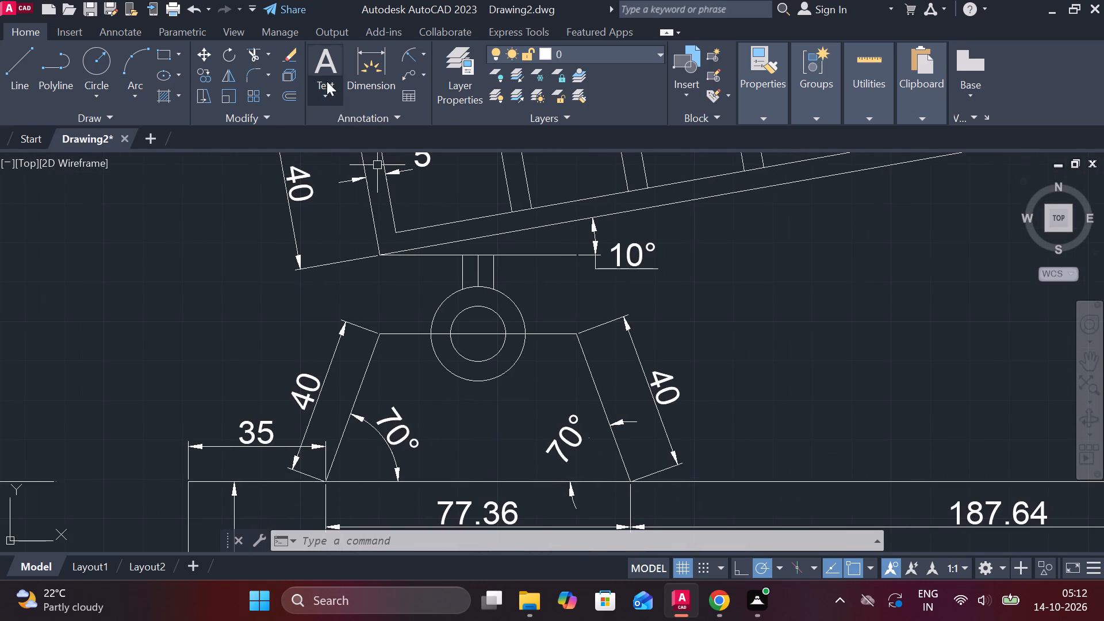
left_click(411, 59)
scroll(469, 293, "up", 2)
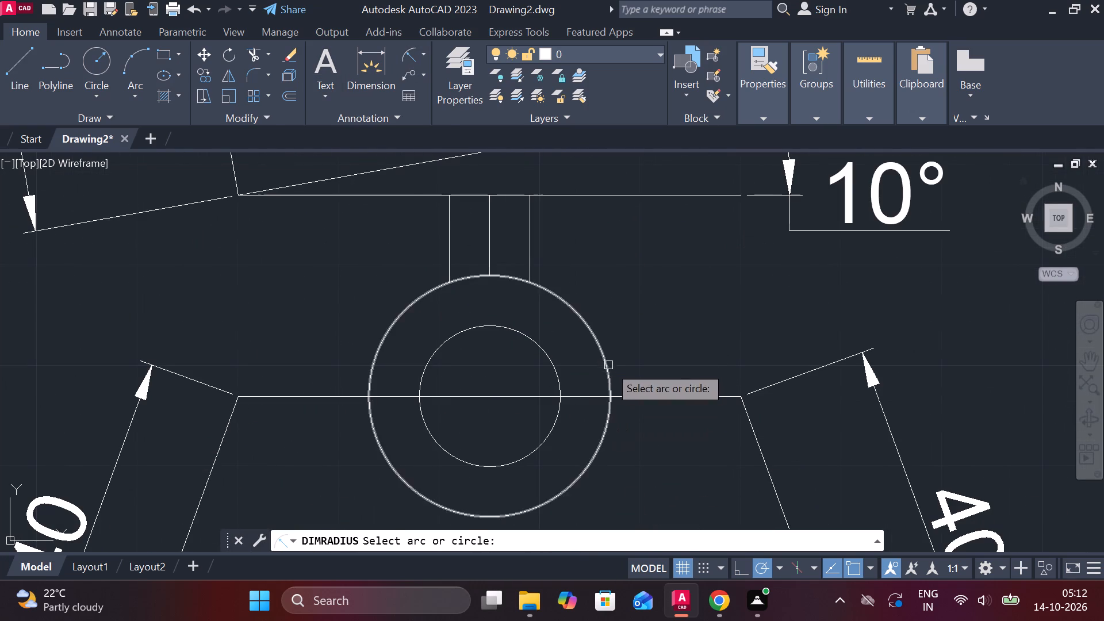
left_click(607, 357)
left_click(623, 328)
key("space")
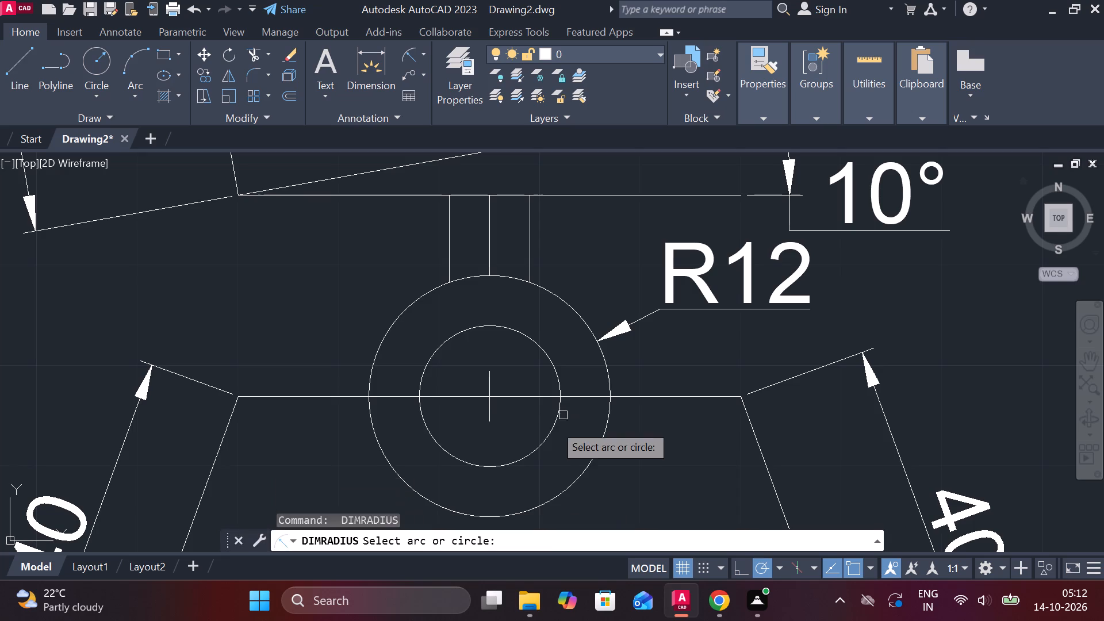
left_click(549, 432)
middle_click_drag(572, 446, 551, 379)
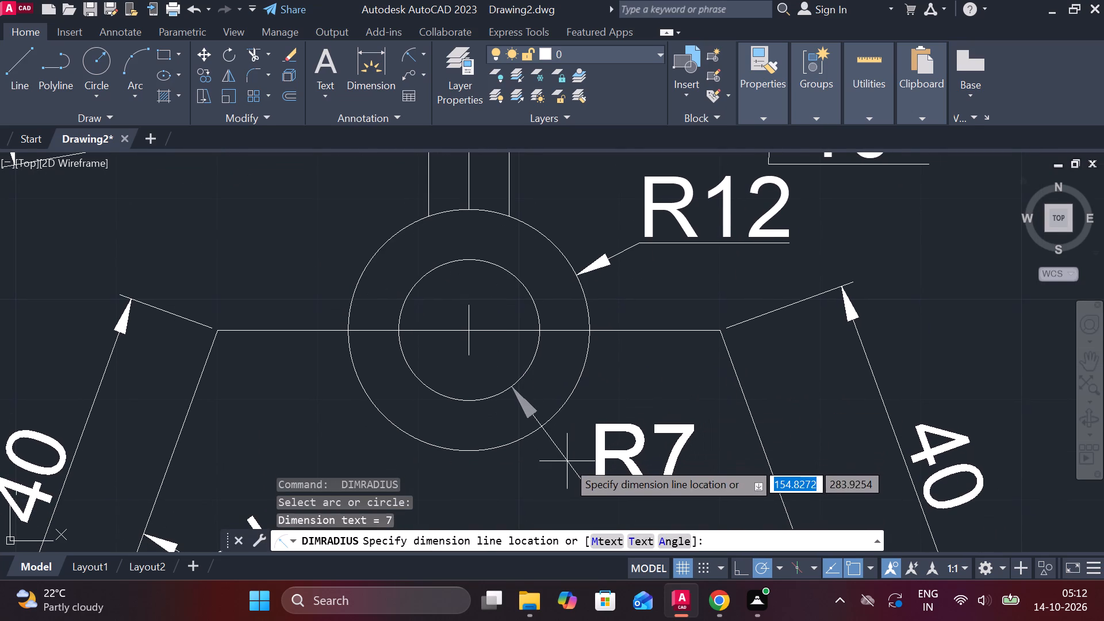
left_click(567, 467)
Add a horizontal linear dimension for the width of the short post above the ladder pivot, placing it between the ladder and the outer circle.
middle_click_drag(479, 253, 546, 266)
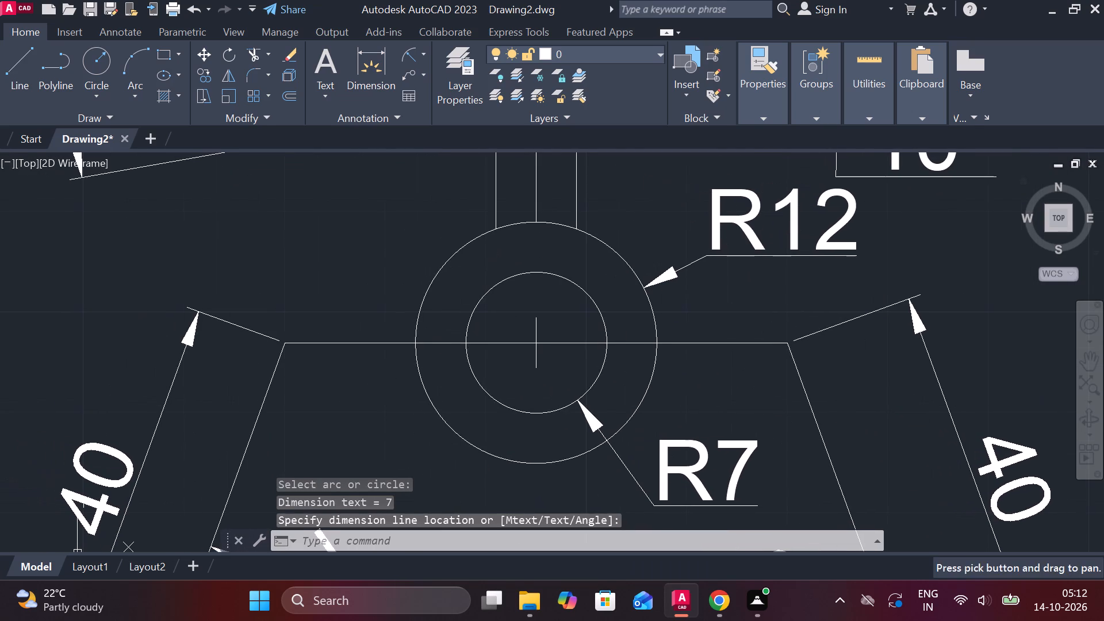
left_click(428, 47)
left_click(433, 72)
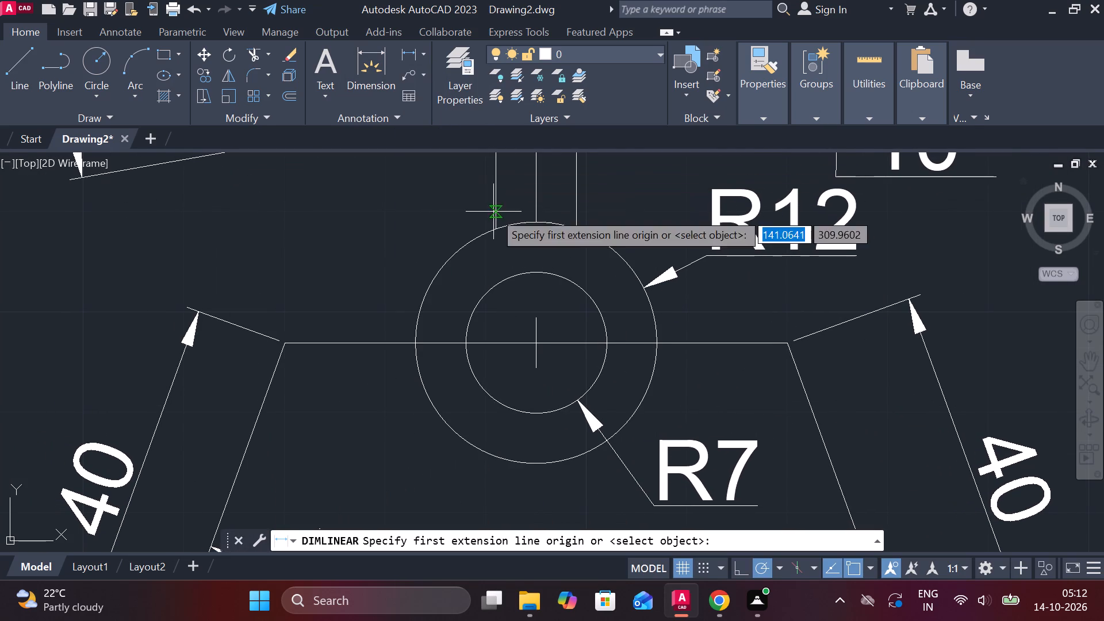
middle_click_drag(493, 212, 412, 332)
left_click(413, 267)
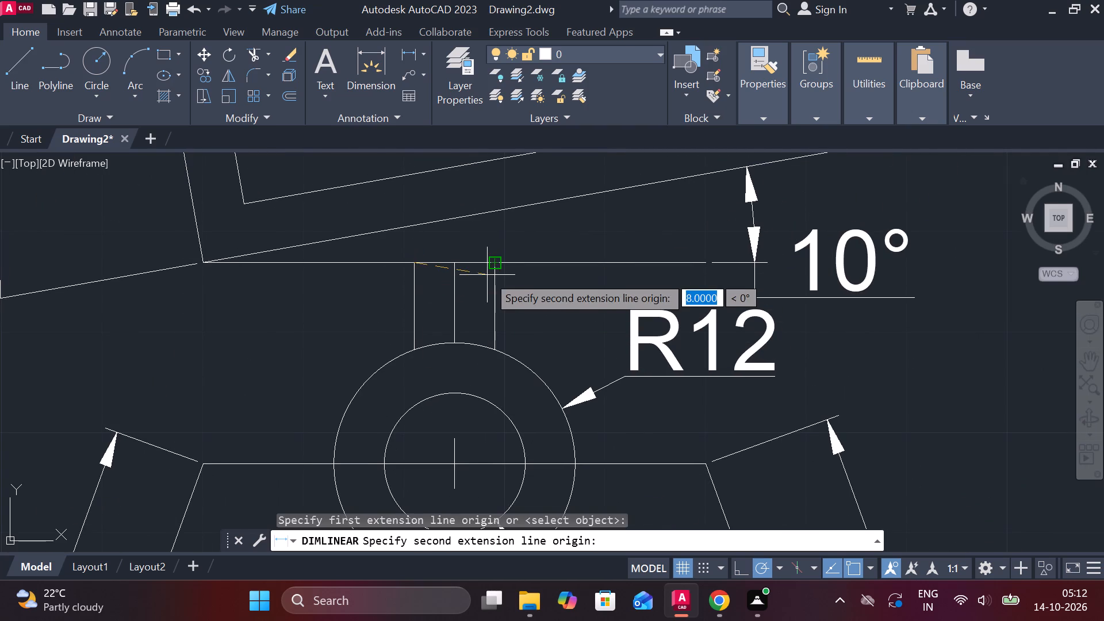
left_click(494, 268)
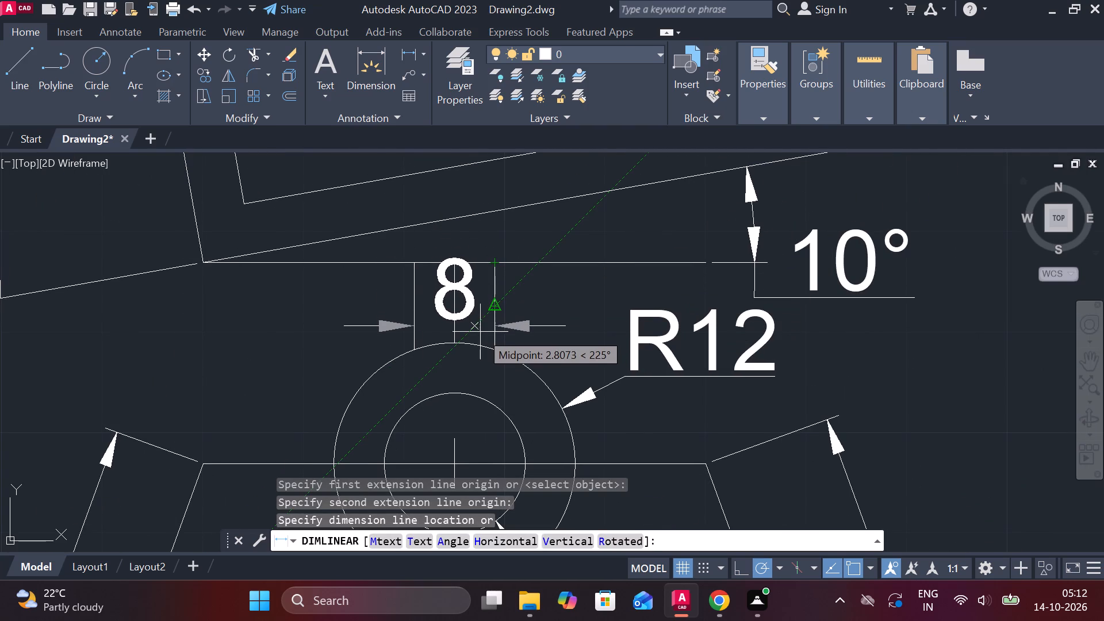
left_click(503, 334)
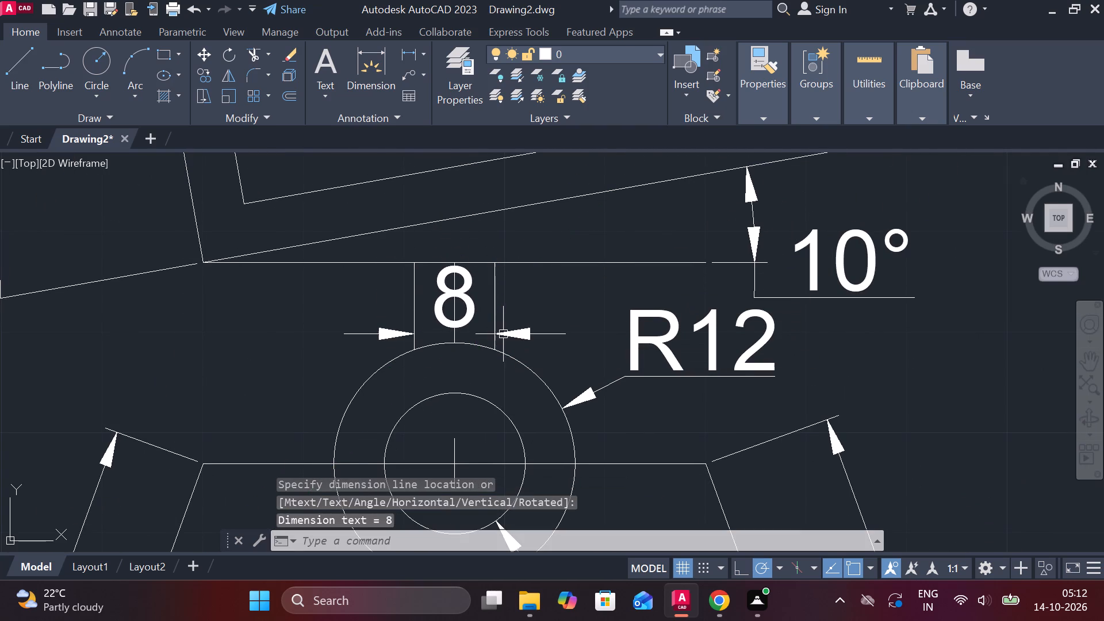
Add a vertical linear dimension between the ladder's horizontal base line and the pivot support's top edge, placing it behind the pivot circles.
middle_click_drag(347, 320, 672, 246)
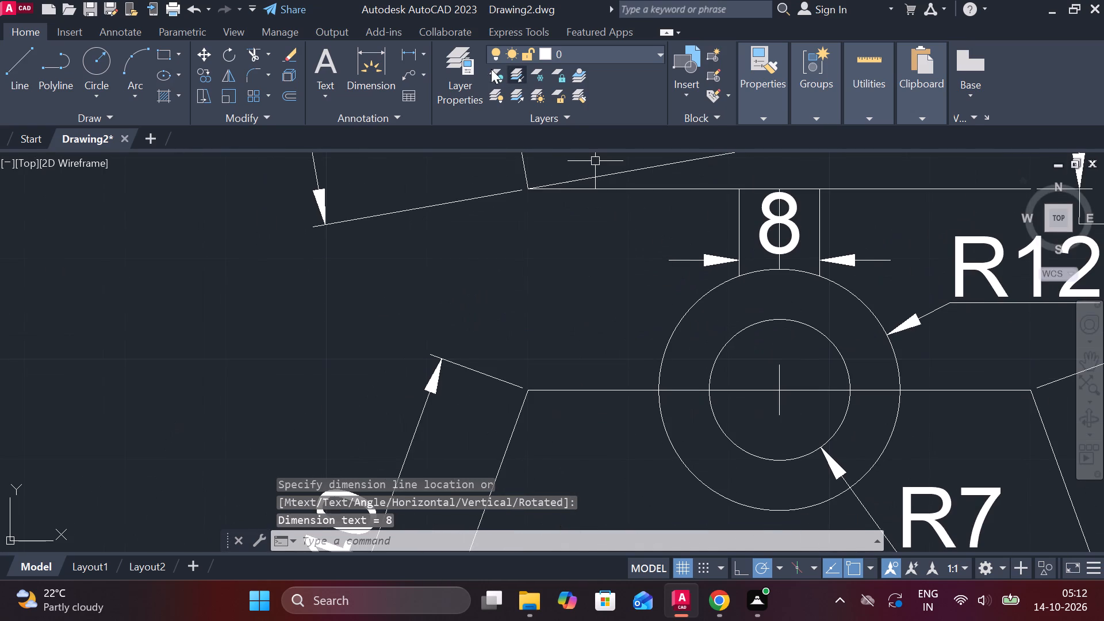
left_click(411, 53)
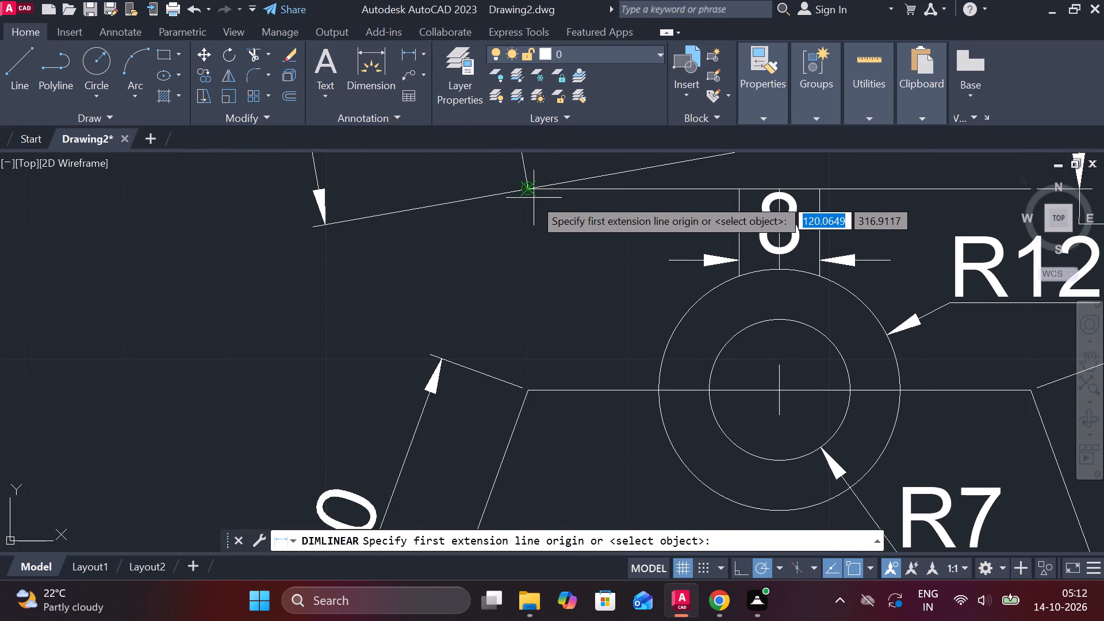
left_click(568, 195)
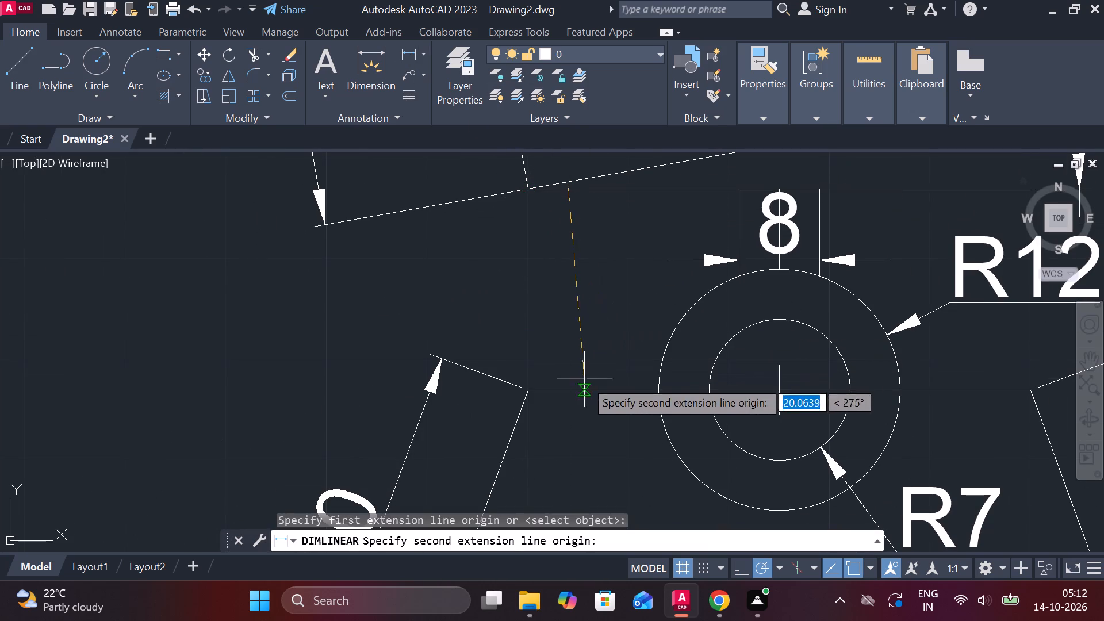
left_click(558, 387)
left_click(562, 366)
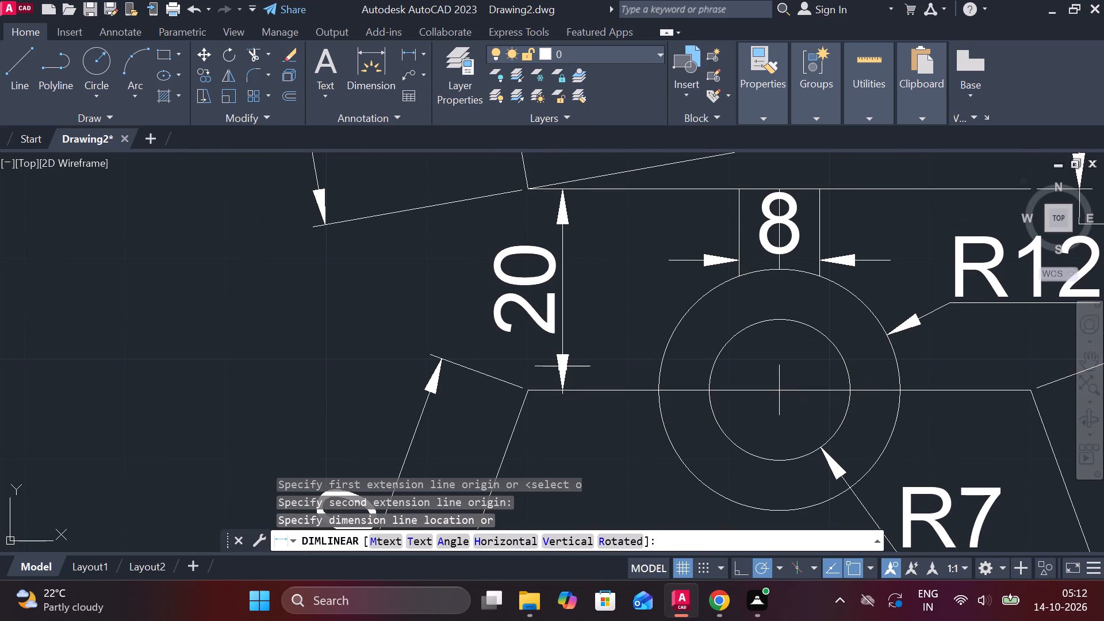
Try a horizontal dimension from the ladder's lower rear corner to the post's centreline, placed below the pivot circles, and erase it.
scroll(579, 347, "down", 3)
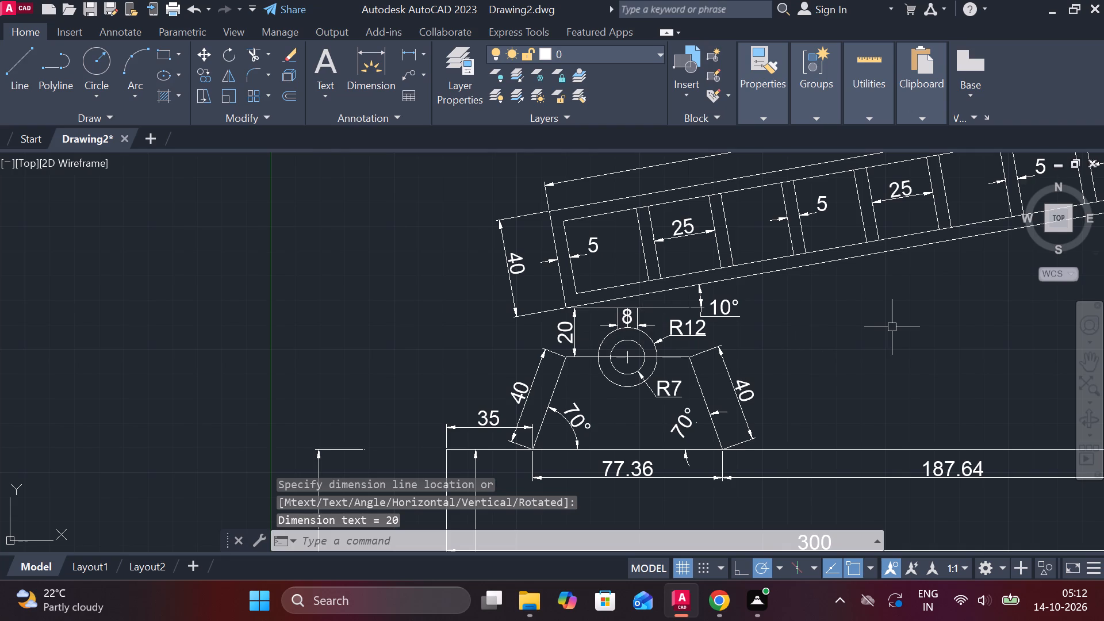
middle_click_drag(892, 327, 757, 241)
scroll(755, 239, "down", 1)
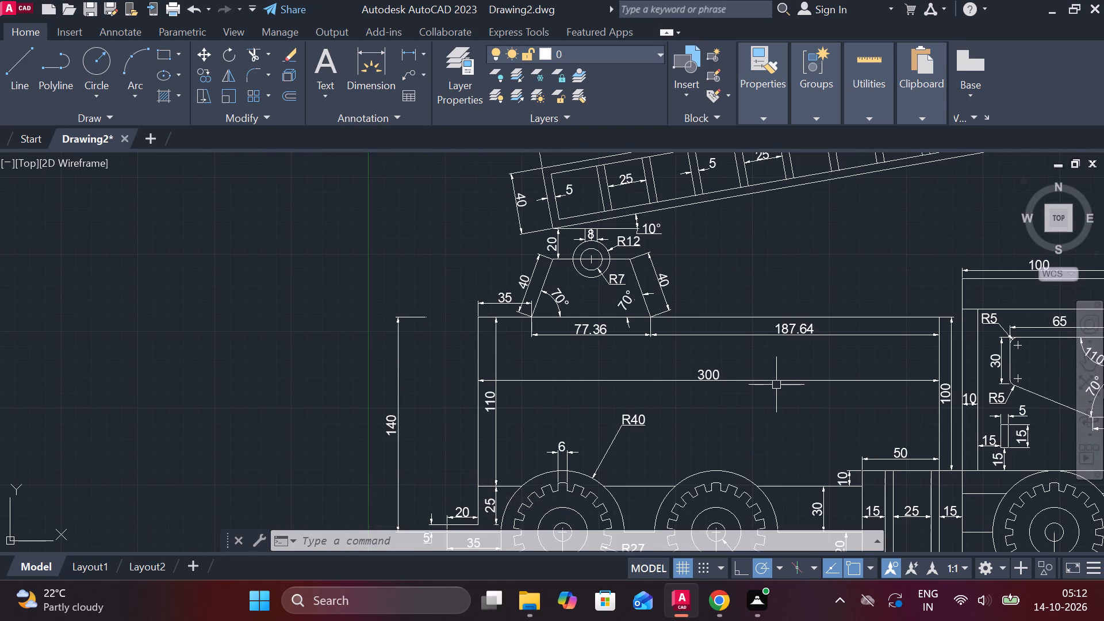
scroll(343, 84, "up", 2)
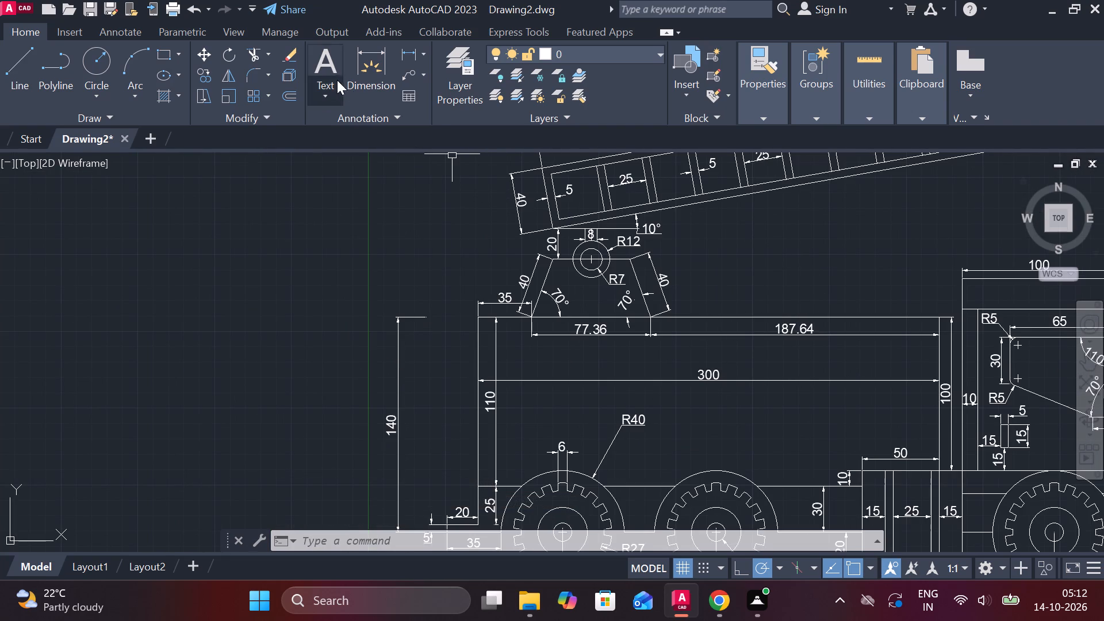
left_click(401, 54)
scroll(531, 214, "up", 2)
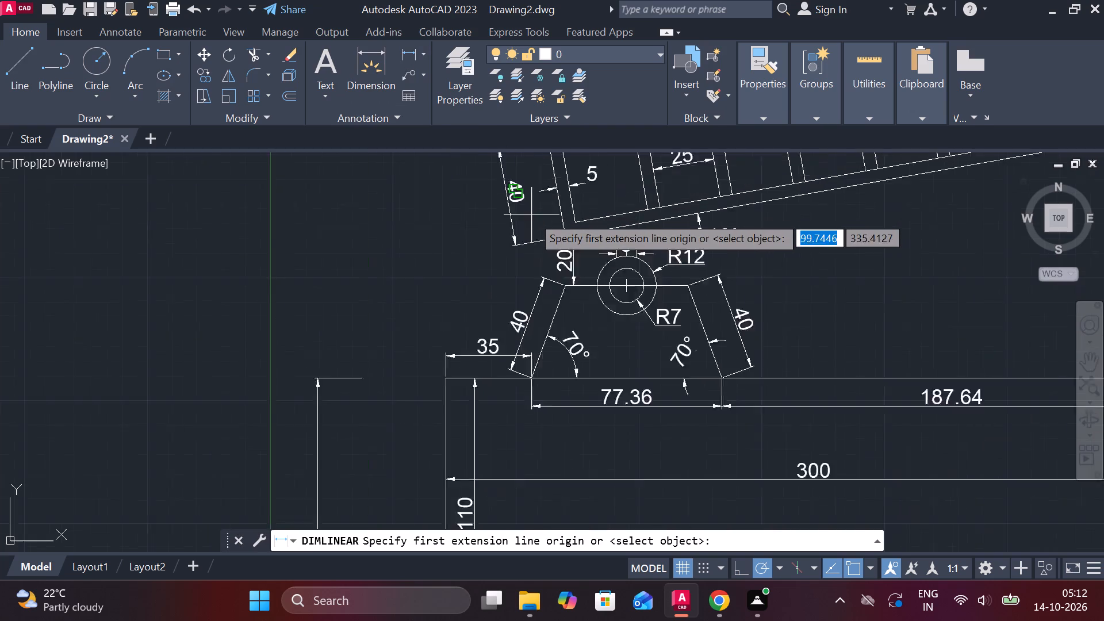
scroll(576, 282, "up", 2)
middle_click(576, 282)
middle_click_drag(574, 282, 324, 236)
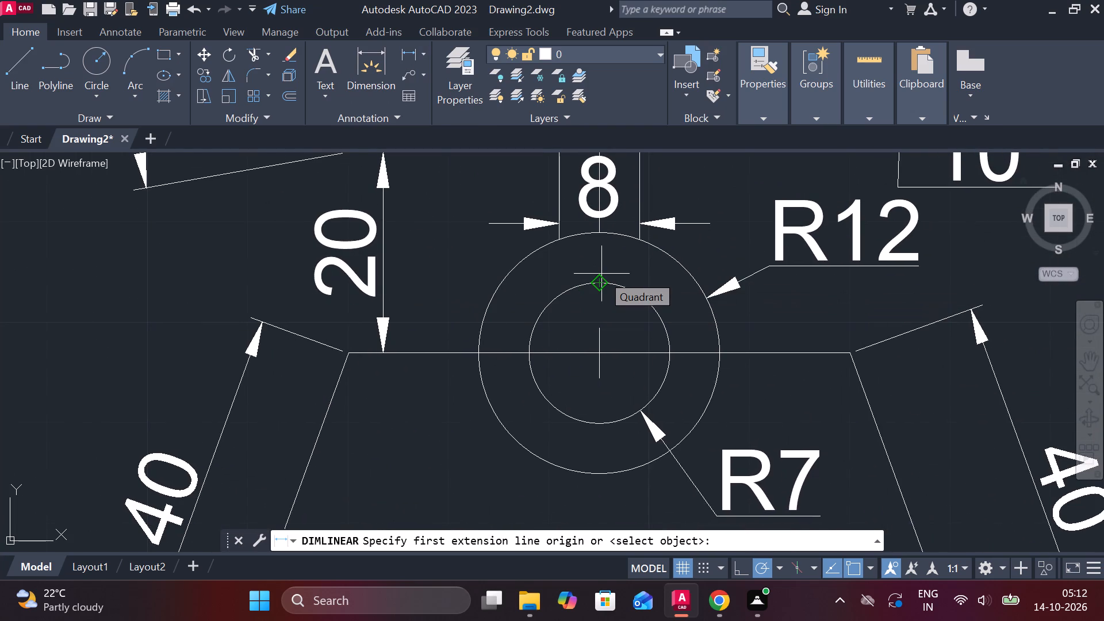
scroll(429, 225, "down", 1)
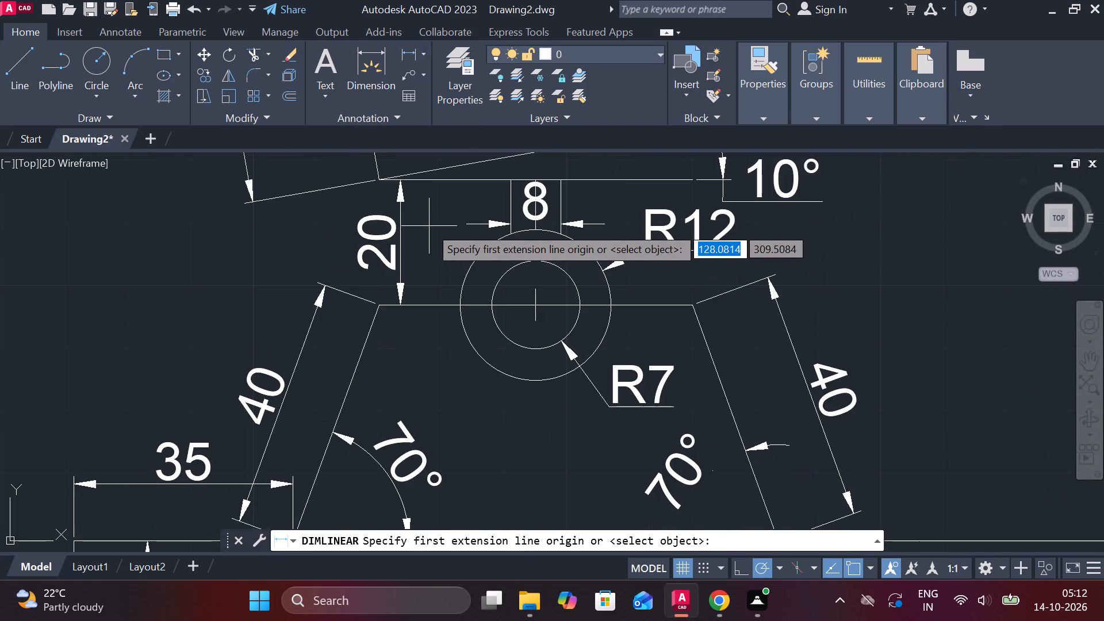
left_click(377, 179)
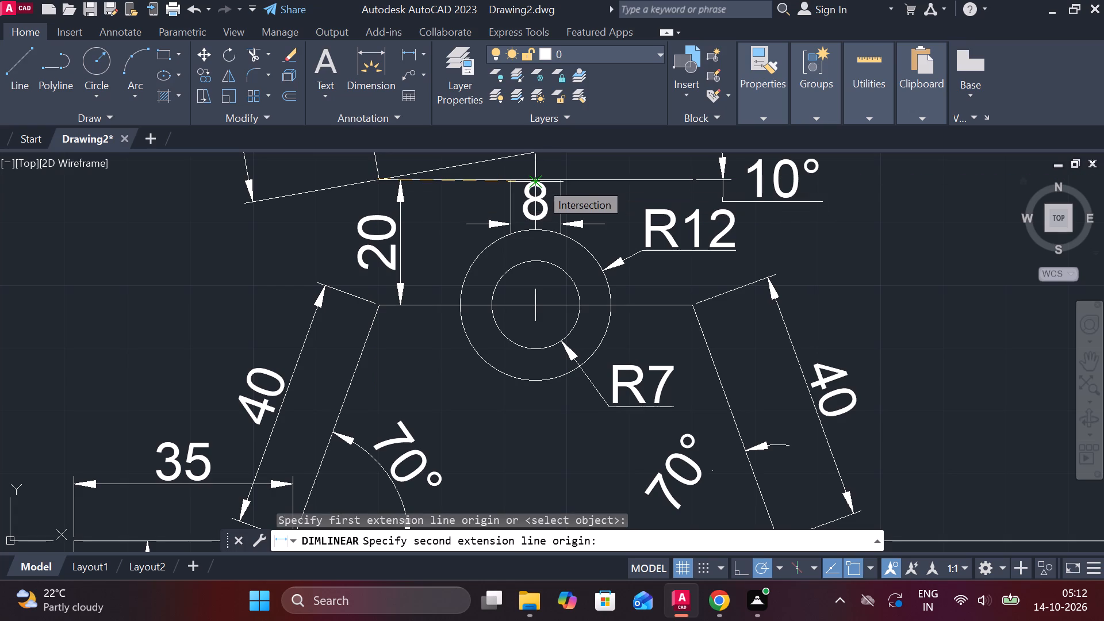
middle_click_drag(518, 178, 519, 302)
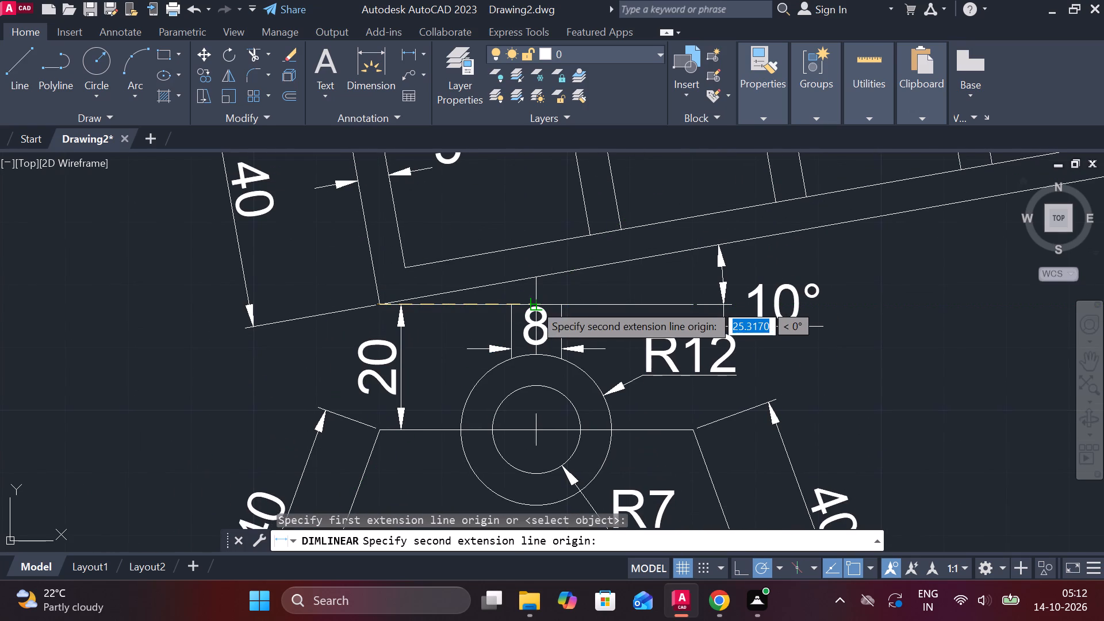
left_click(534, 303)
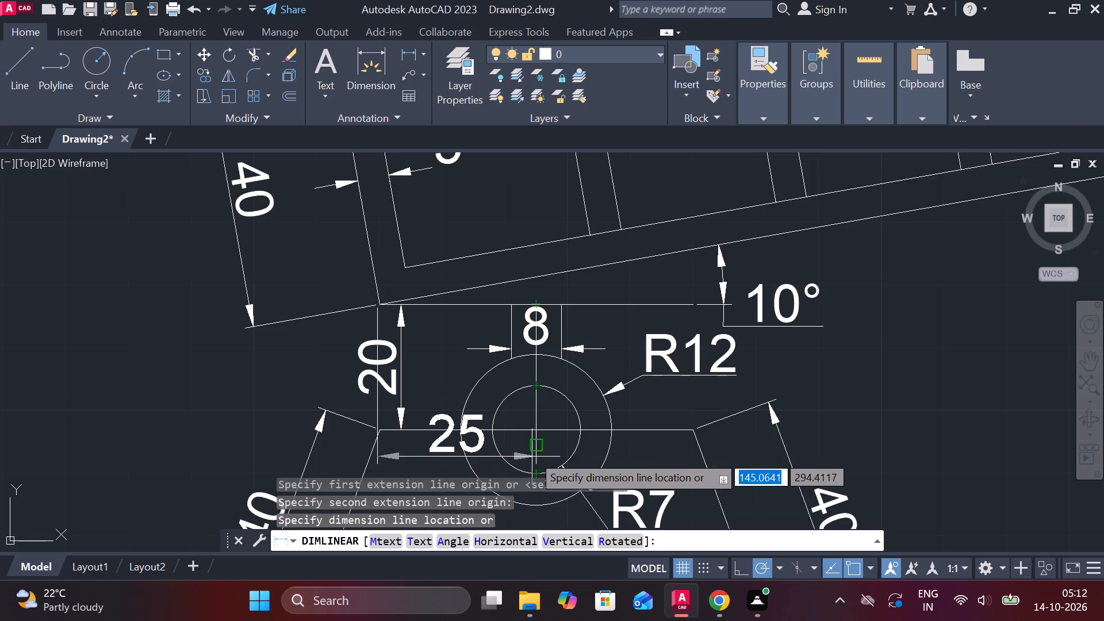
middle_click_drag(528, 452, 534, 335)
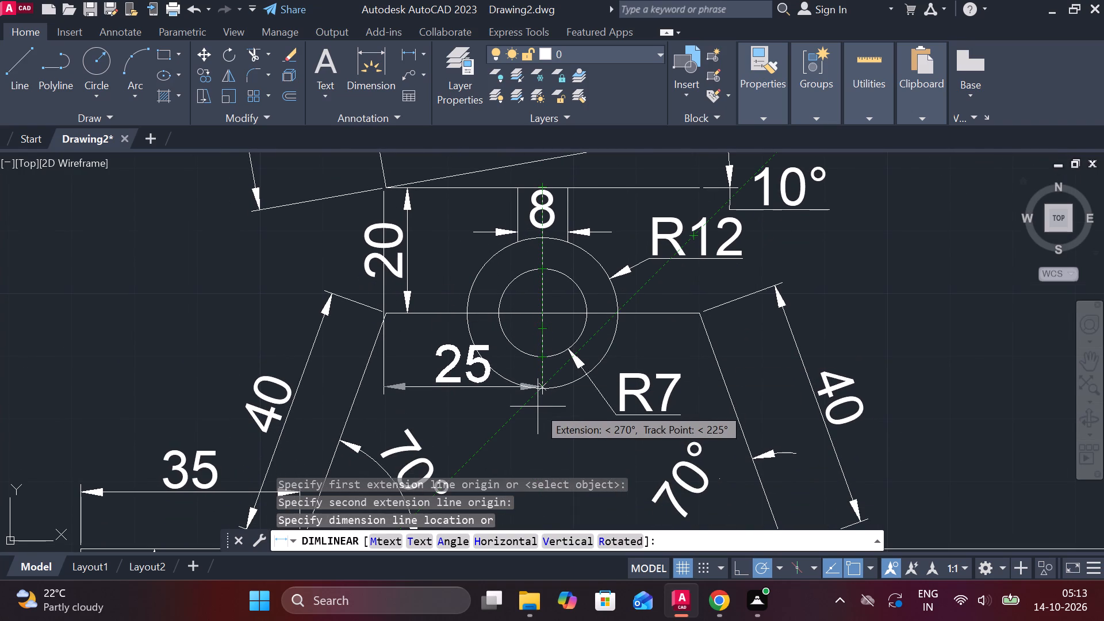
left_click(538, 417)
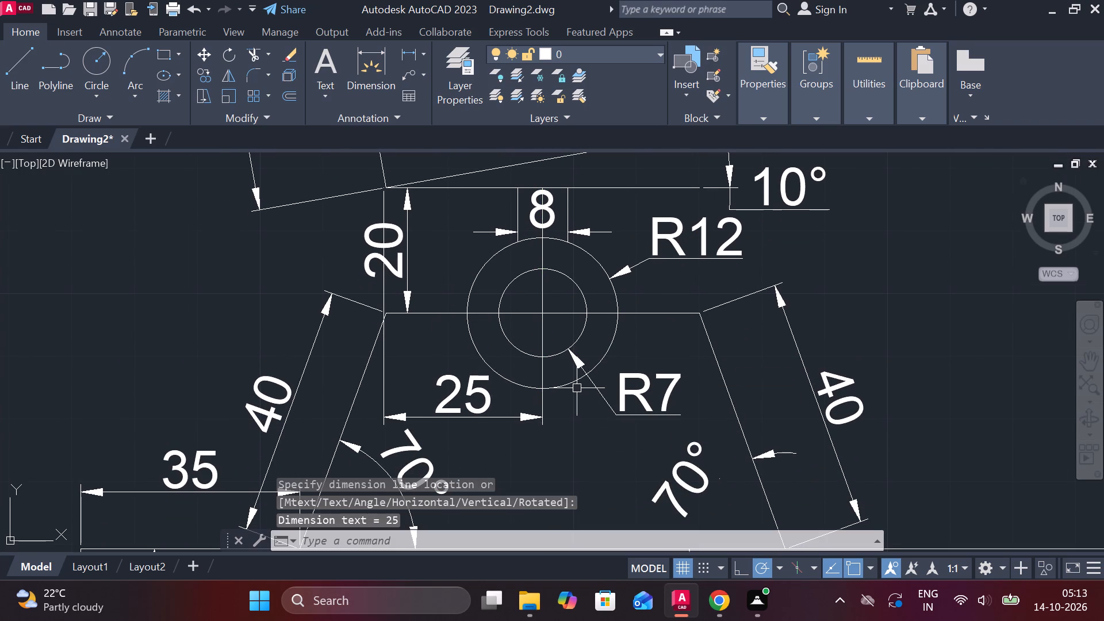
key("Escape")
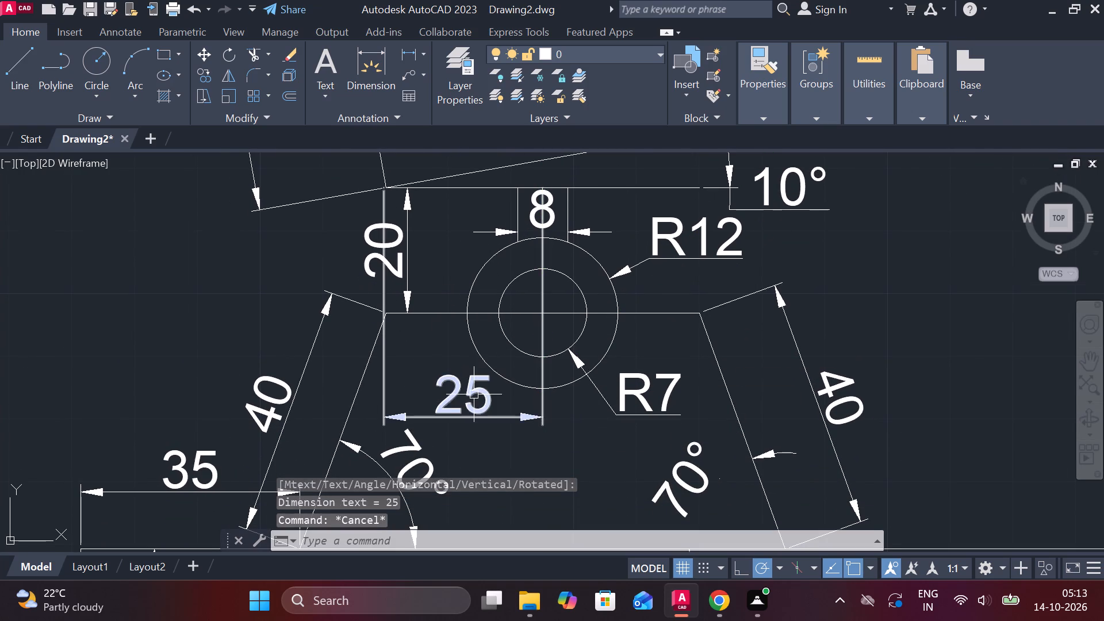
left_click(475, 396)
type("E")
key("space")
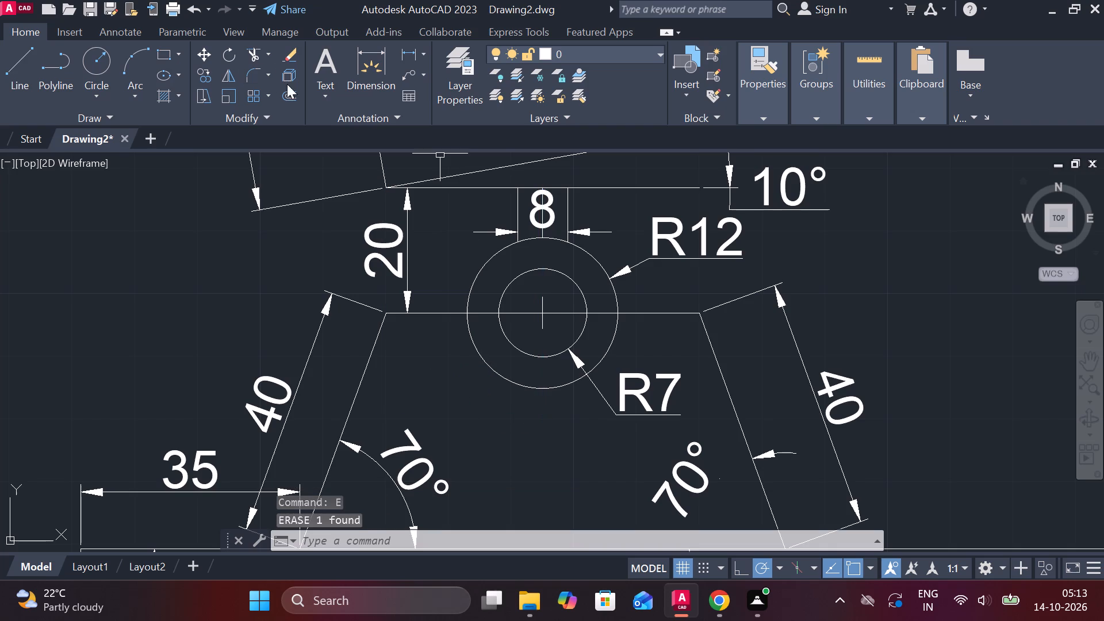
Add a horizontal linear dimension from the pivot support's top rear corner to the pivot centre, placing it just below the circles.
left_click(407, 49)
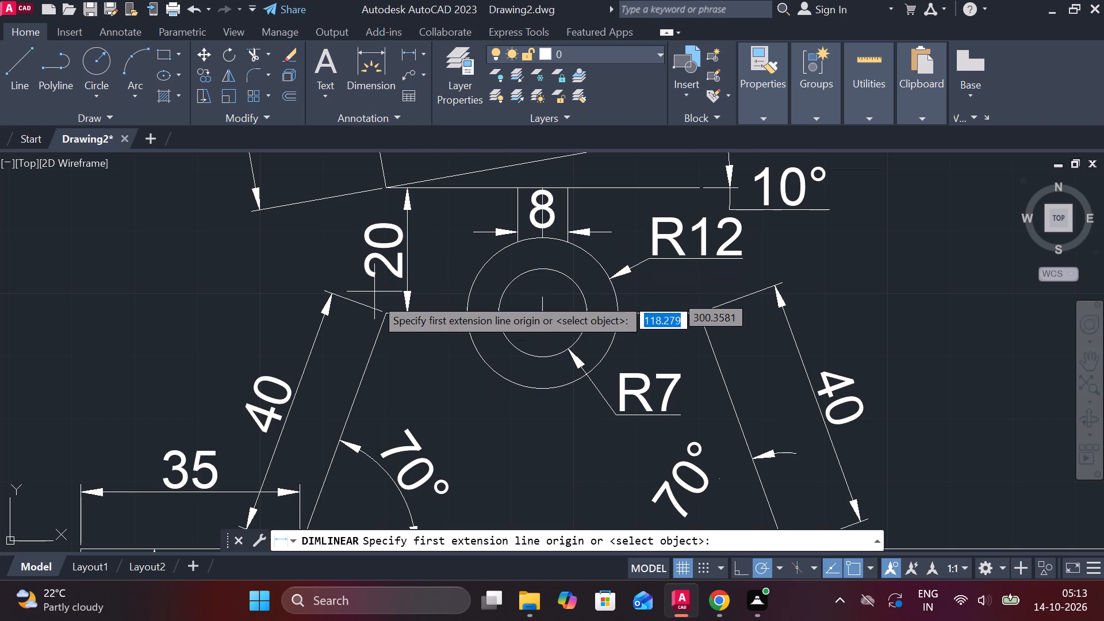
left_click(384, 314)
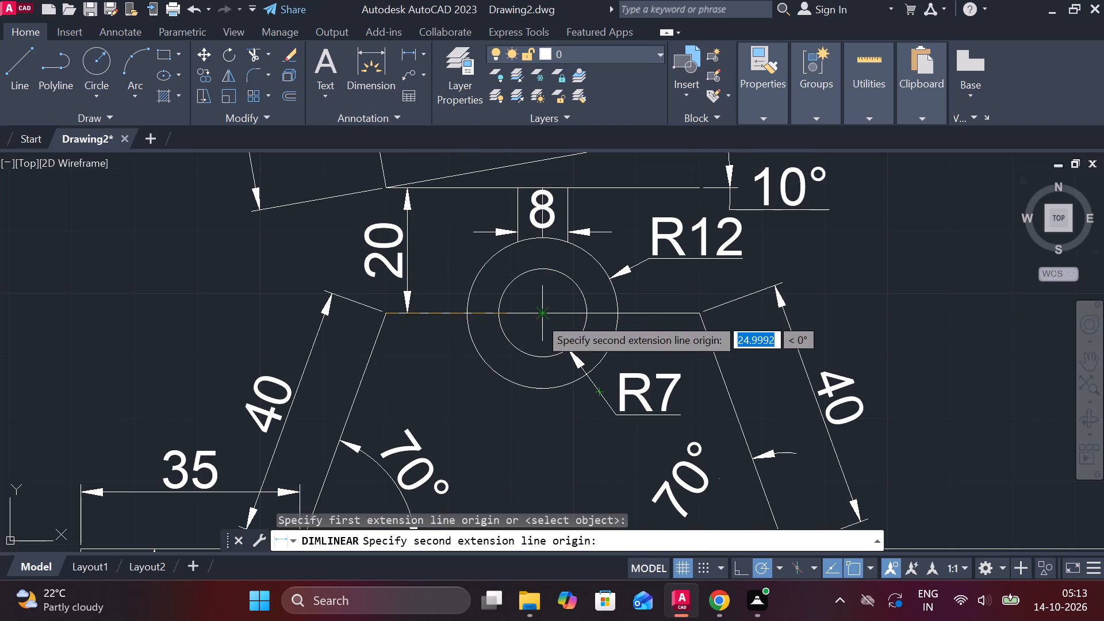
left_click(543, 316)
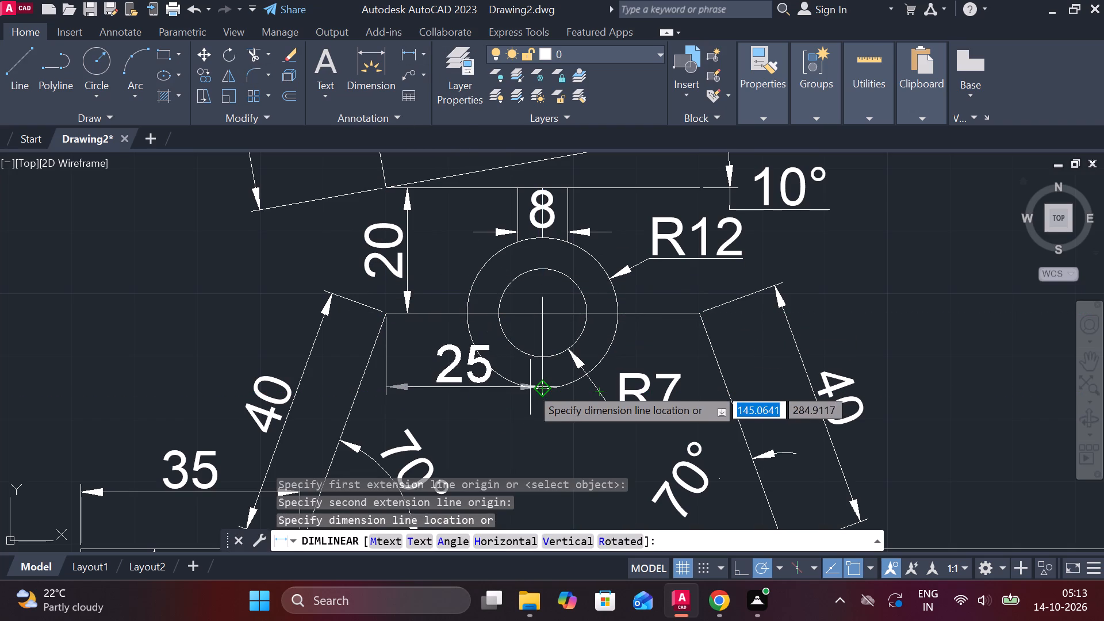
left_click(527, 416)
Move the vertical dimension above the pivot support rearward so its dimension line aligns with the ladder's lower rear corner.
scroll(647, 322, "down", 1)
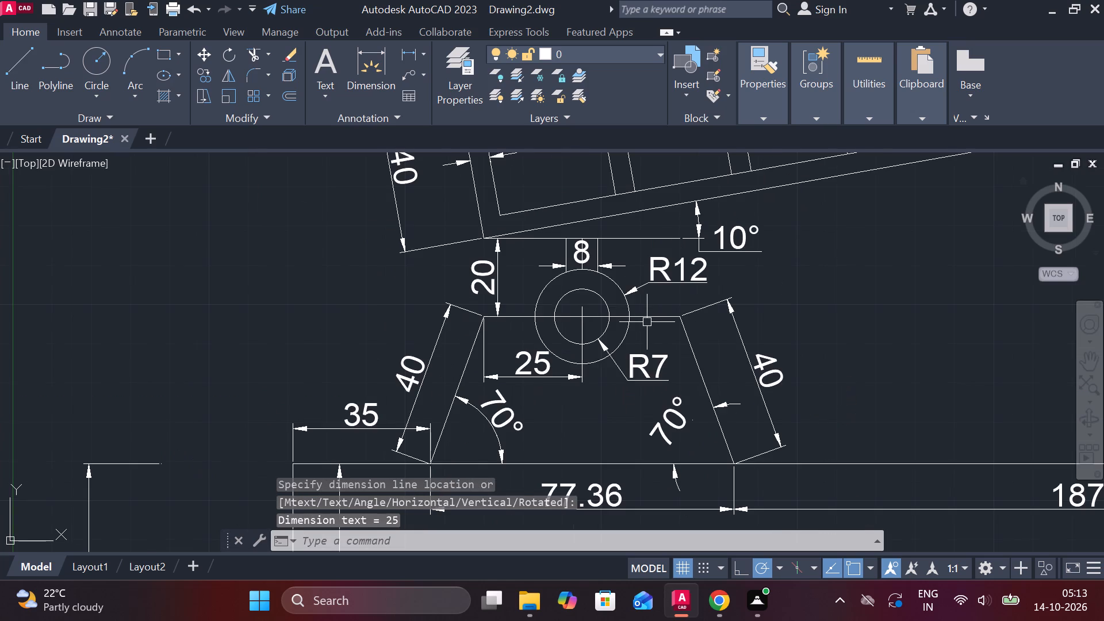
scroll(491, 279, "up", 1)
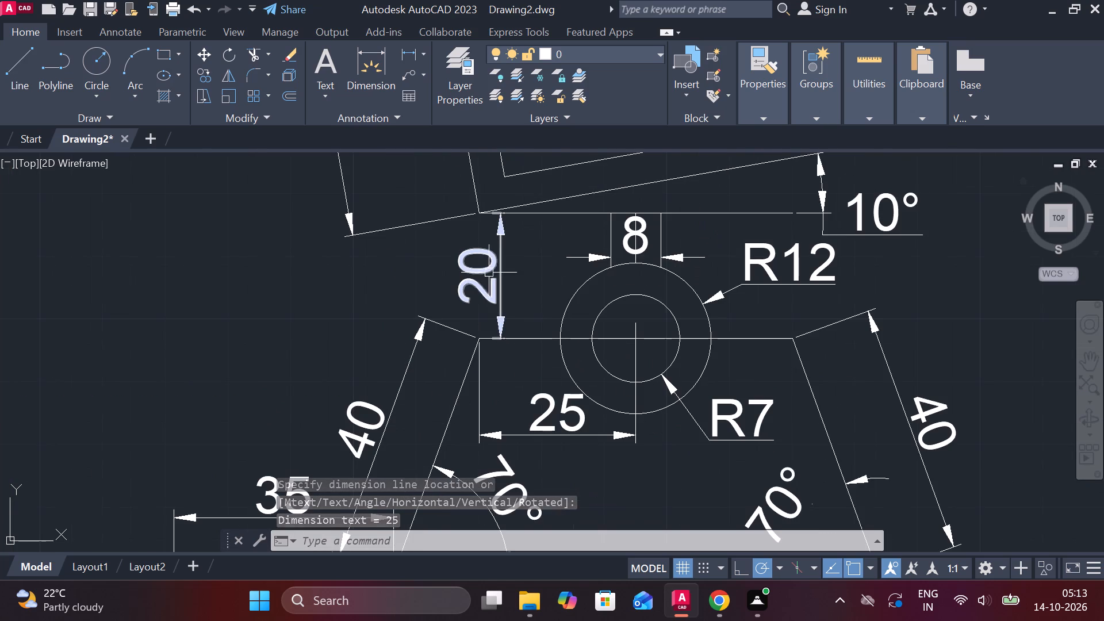
left_click(491, 238)
left_click(495, 229)
left_click(495, 235)
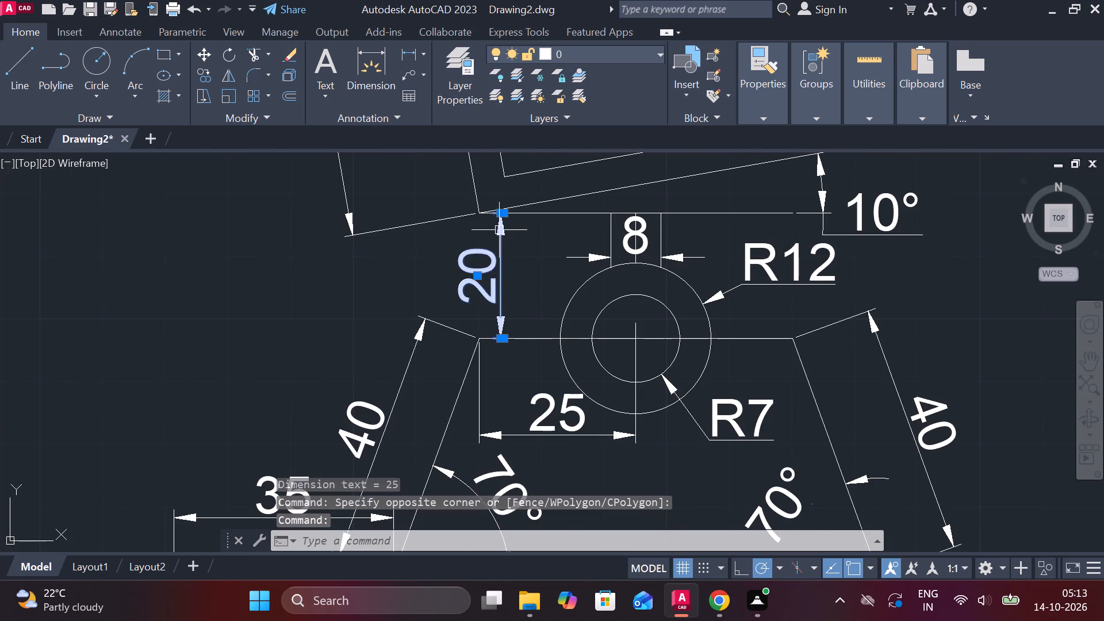
left_click(501, 214)
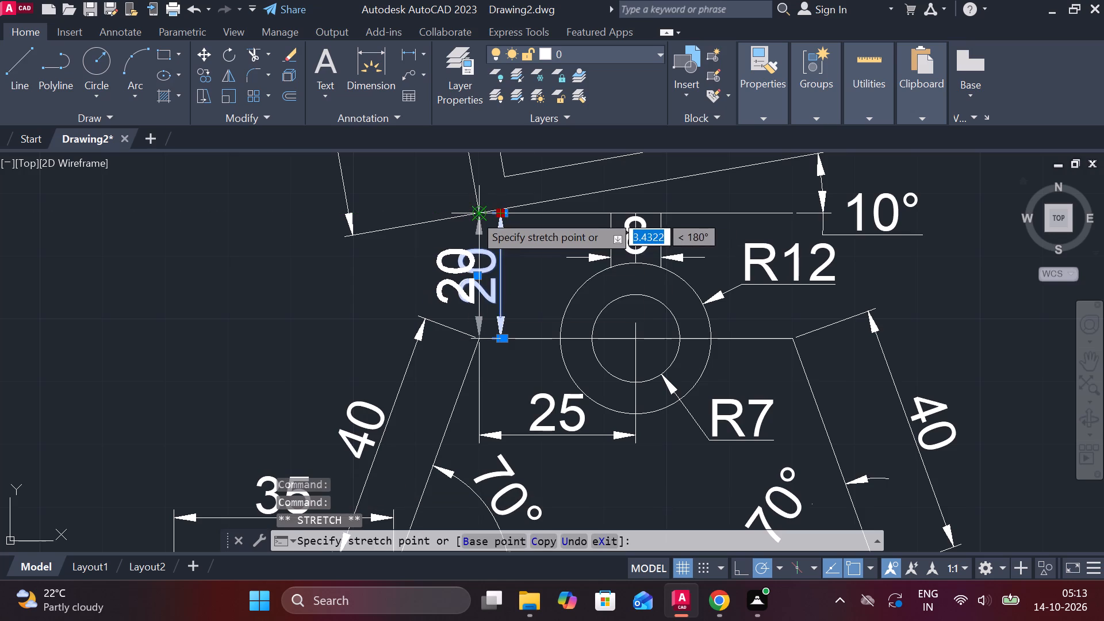
left_click(474, 214)
key("Escape")
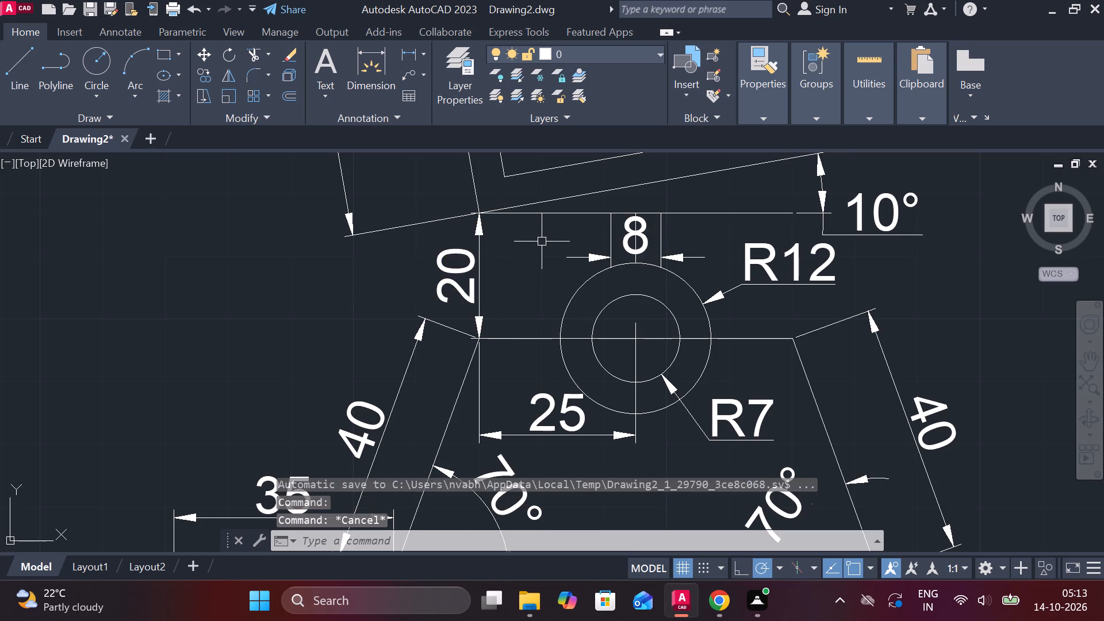
Erase the short vertical centreline running through the width dimension text of the post above the ladder pivot.
scroll(542, 244, "down", 2)
scroll(757, 267, "down", 2)
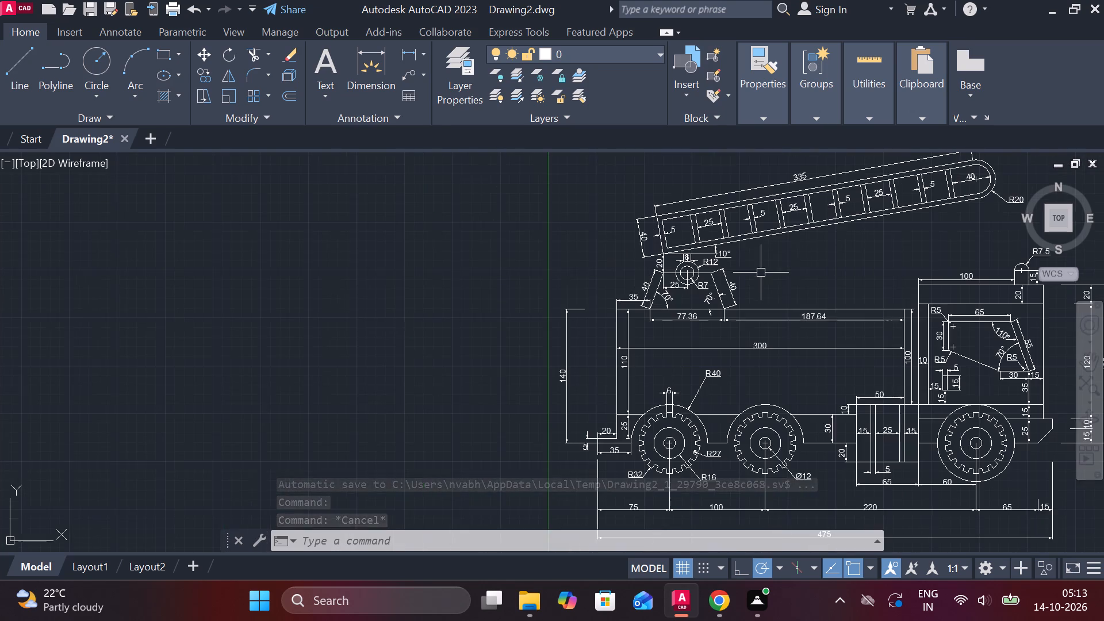
middle_click_drag(779, 292, 491, 242)
scroll(385, 197, "up", 3)
scroll(485, 232, "up", 2)
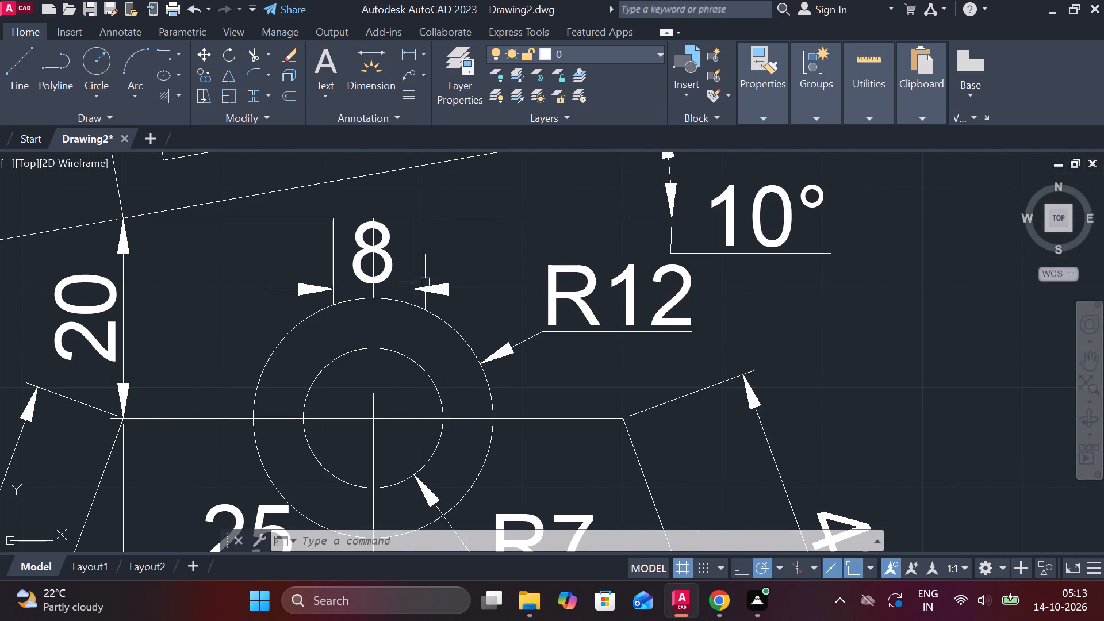
scroll(413, 283, "up", 3)
left_click(245, 315)
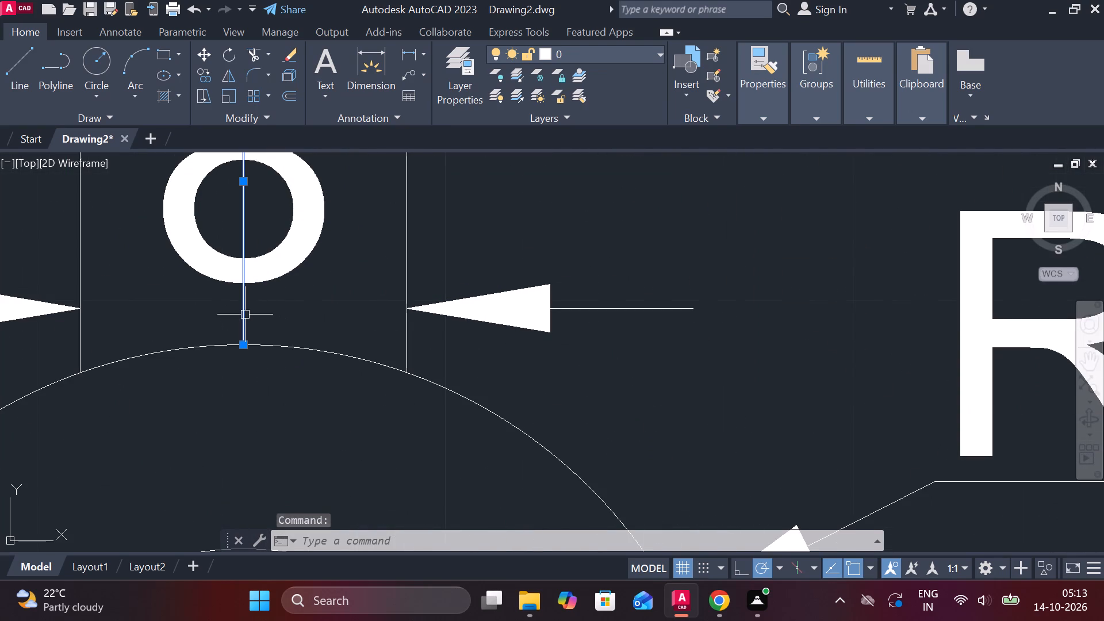
type("E")
key("space")
Examine the whole fire truck side view, from ladder pivot to wheels and cab, for missing or unreadable dimensions.
scroll(245, 315, "down", 2)
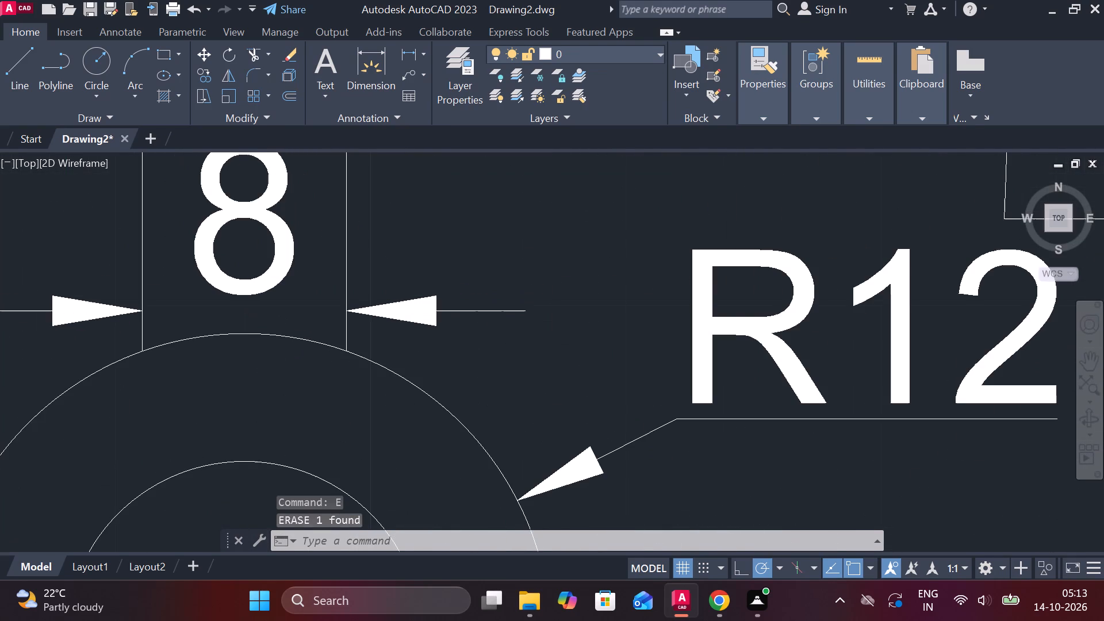
scroll(245, 315, "down", 2)
scroll(548, 317, "down", 1)
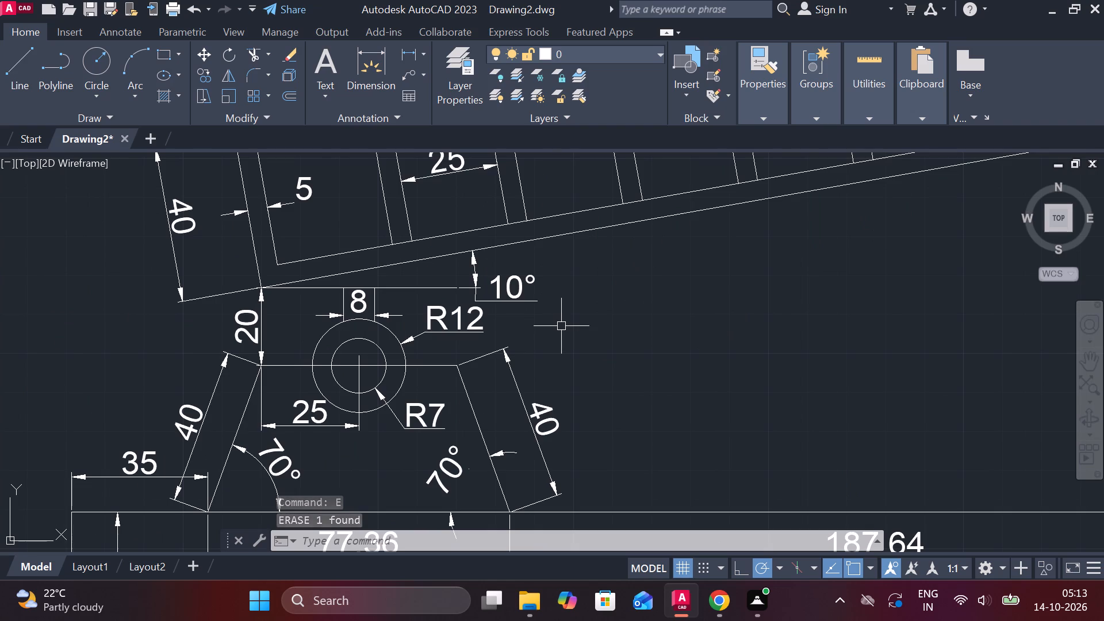
scroll(688, 356, "down", 2)
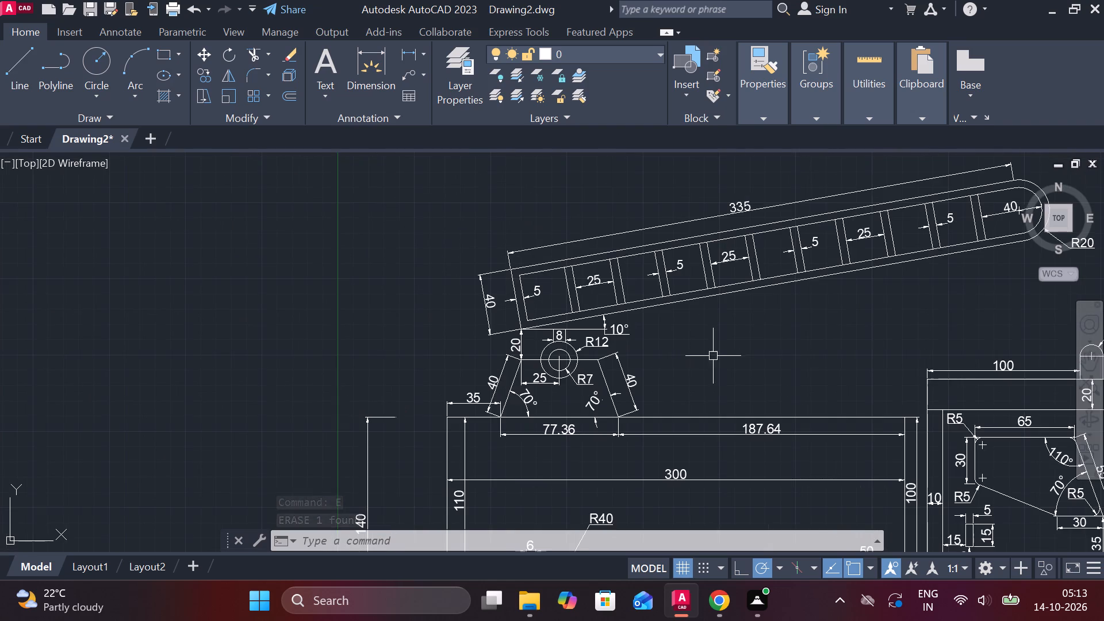
middle_click_drag(719, 356, 584, 217)
middle_click_drag(667, 239, 566, 149)
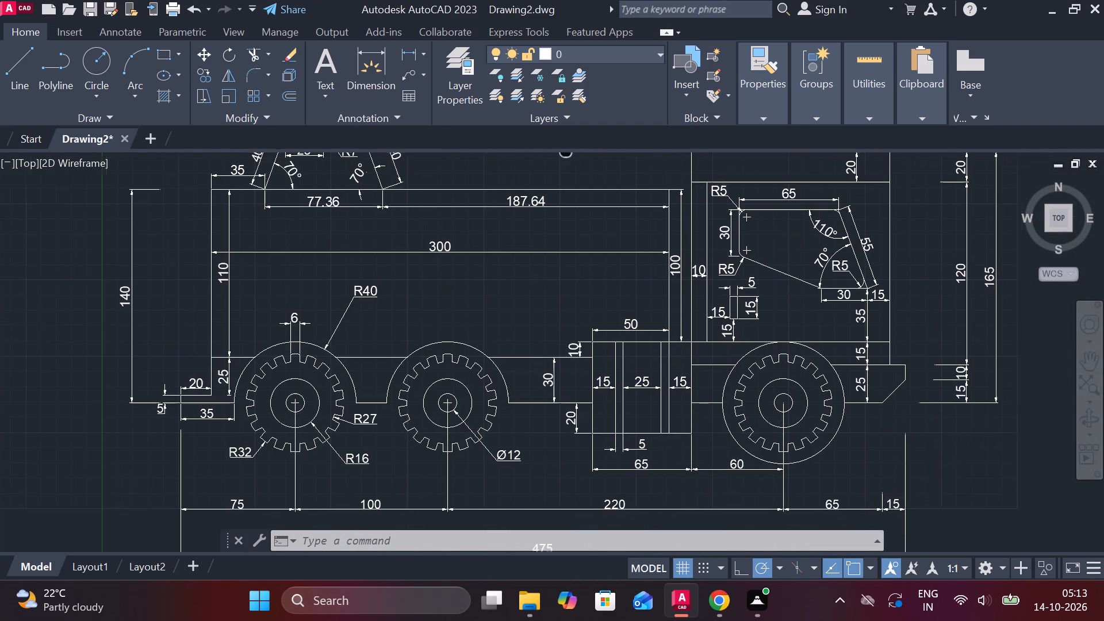
scroll(550, 271, "down", 1)
middle_click(550, 271)
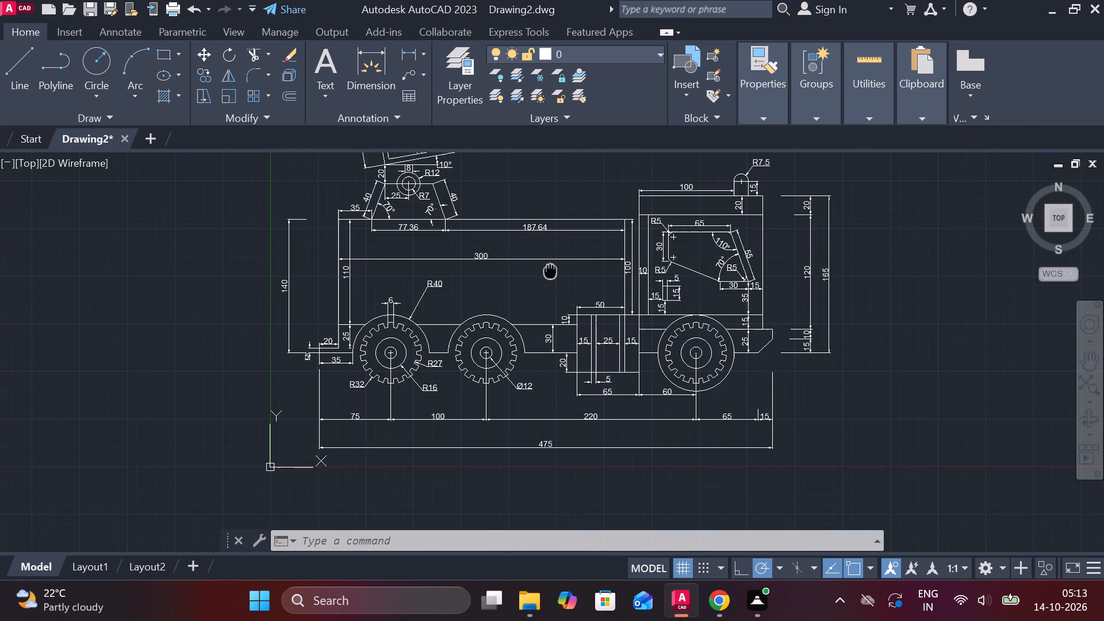
scroll(562, 268, "down", 2)
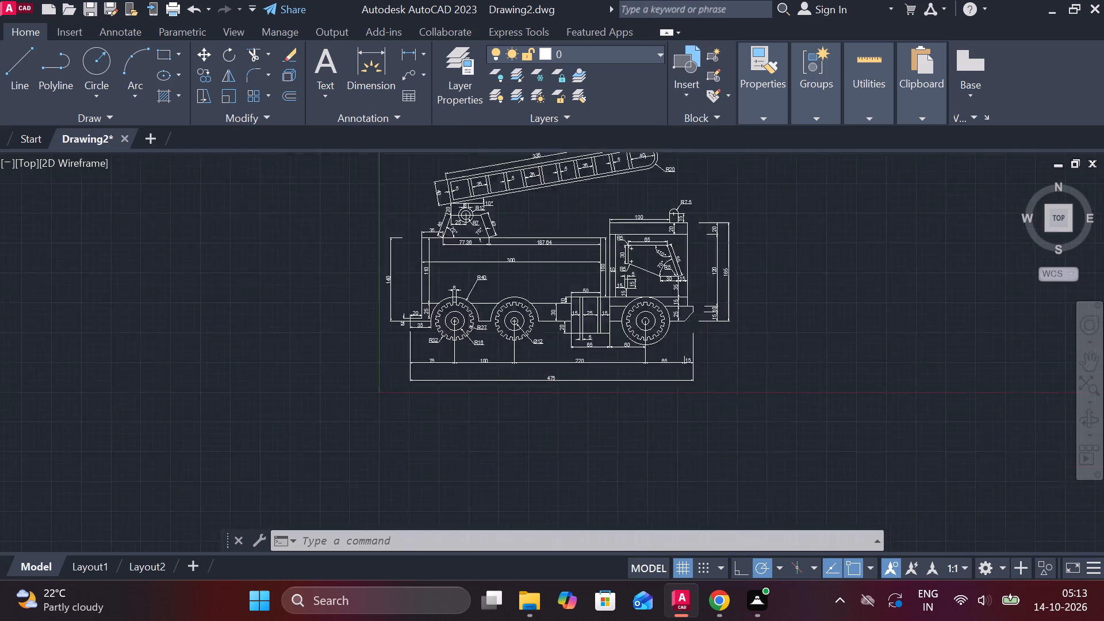
scroll(637, 284, "up", 1)
scroll(580, 276, "up", 1)
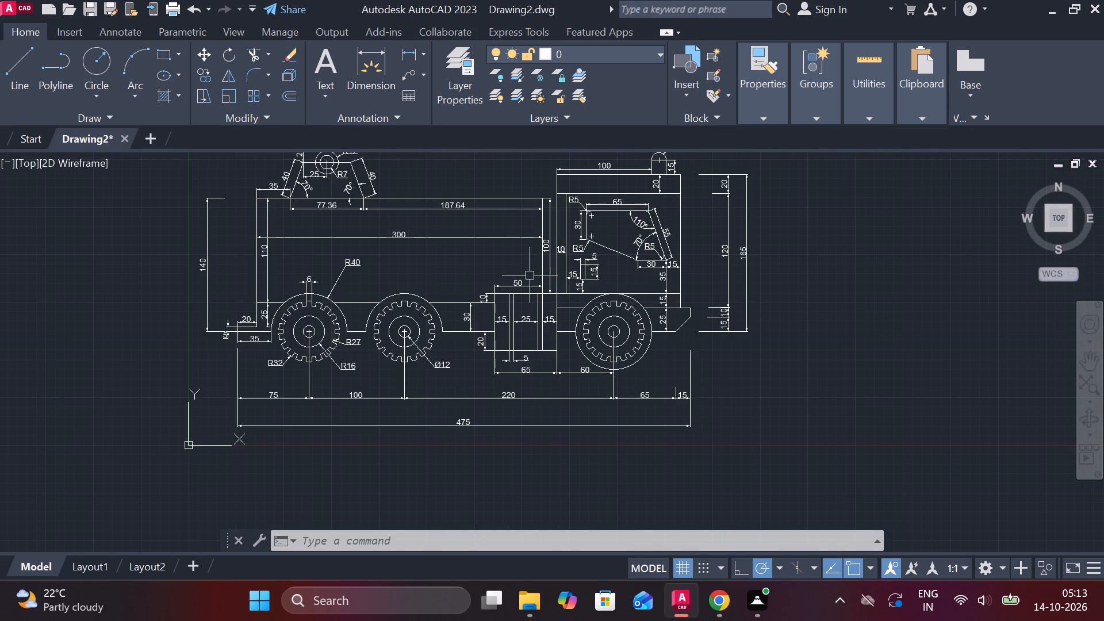
Draw a 190 by 65 rectangle in the empty space ahead of the truck's cab.
middle_click_drag(520, 275, 447, 254)
scroll(450, 254, "down", 1)
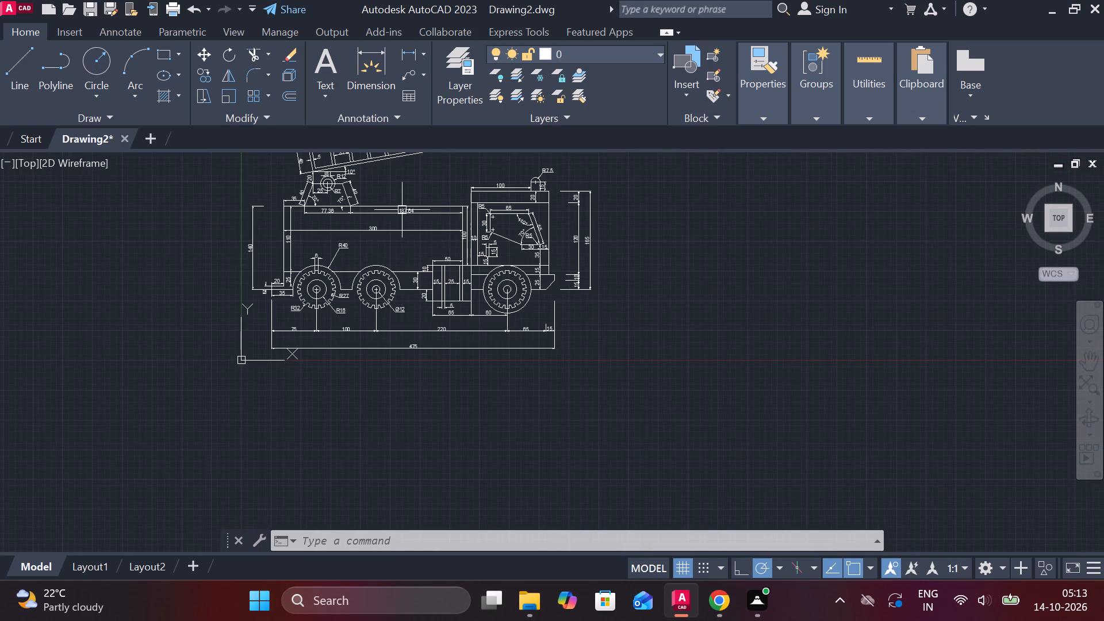
middle_click_drag(423, 209, 461, 290)
scroll(509, 285, "up", 1)
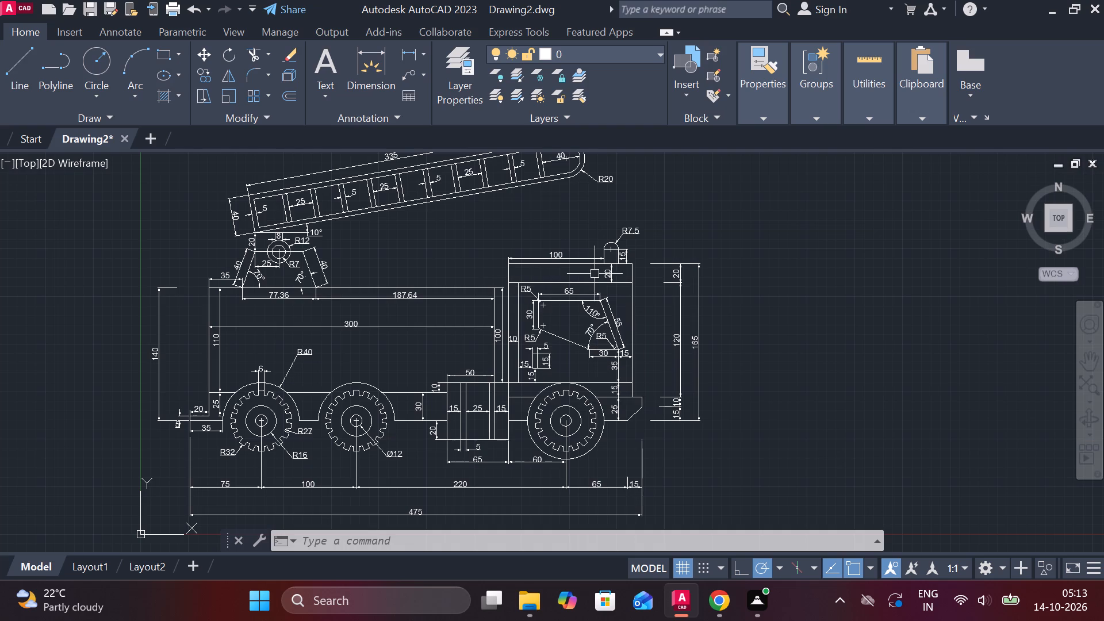
middle_click_drag(772, 283, 527, 201)
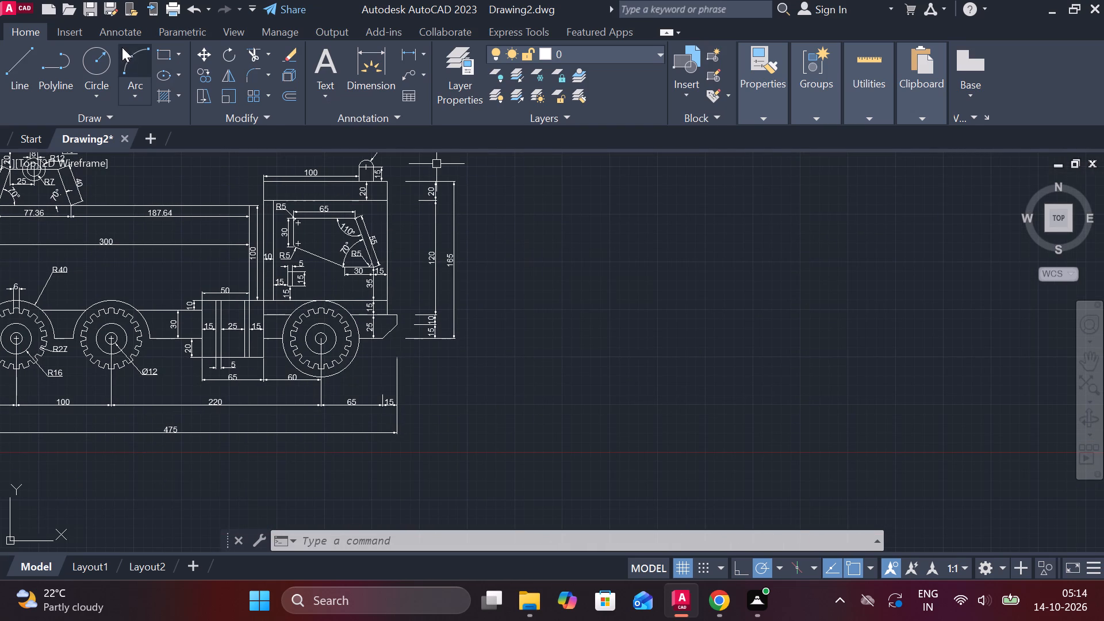
left_click(162, 52)
left_click(559, 275)
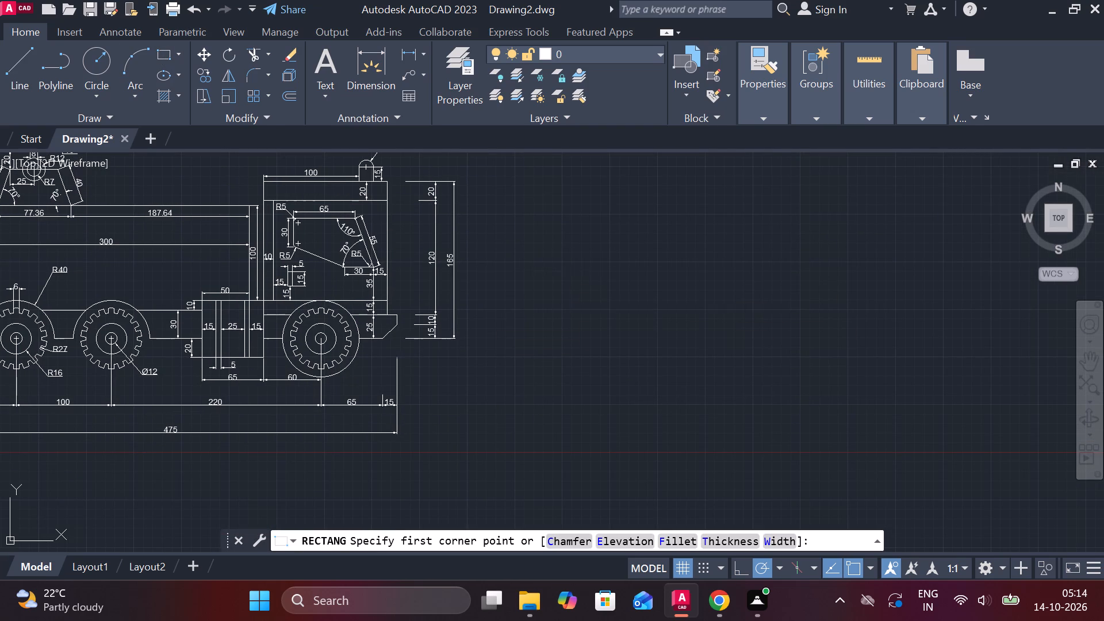
middle_click_drag(780, 332, 634, 314)
type("190")
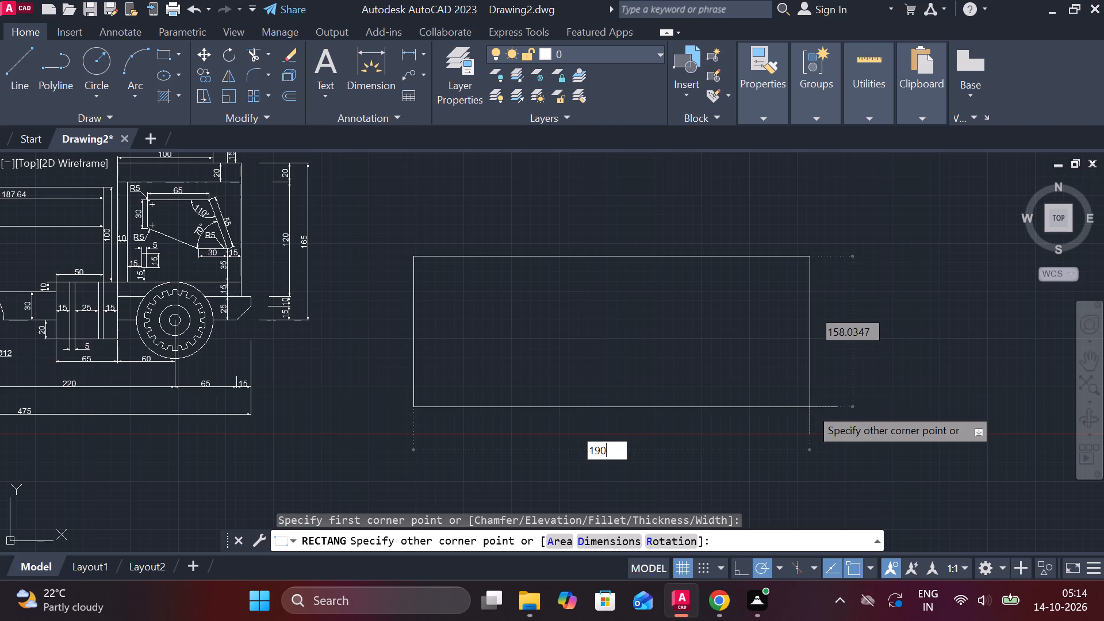
key("Tab")
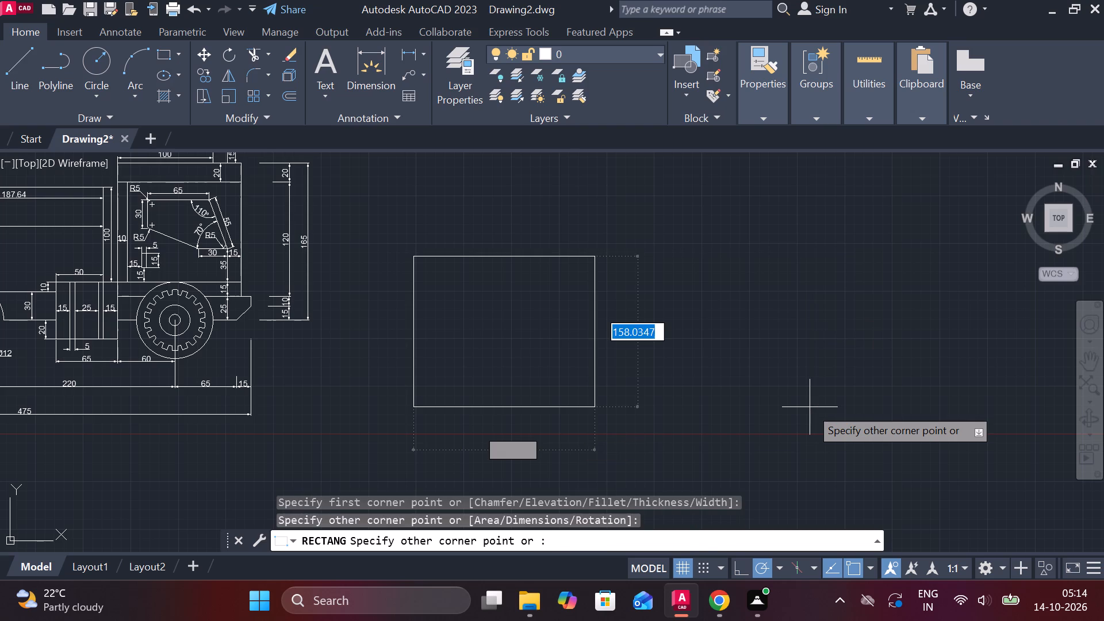
type("65")
key("space")
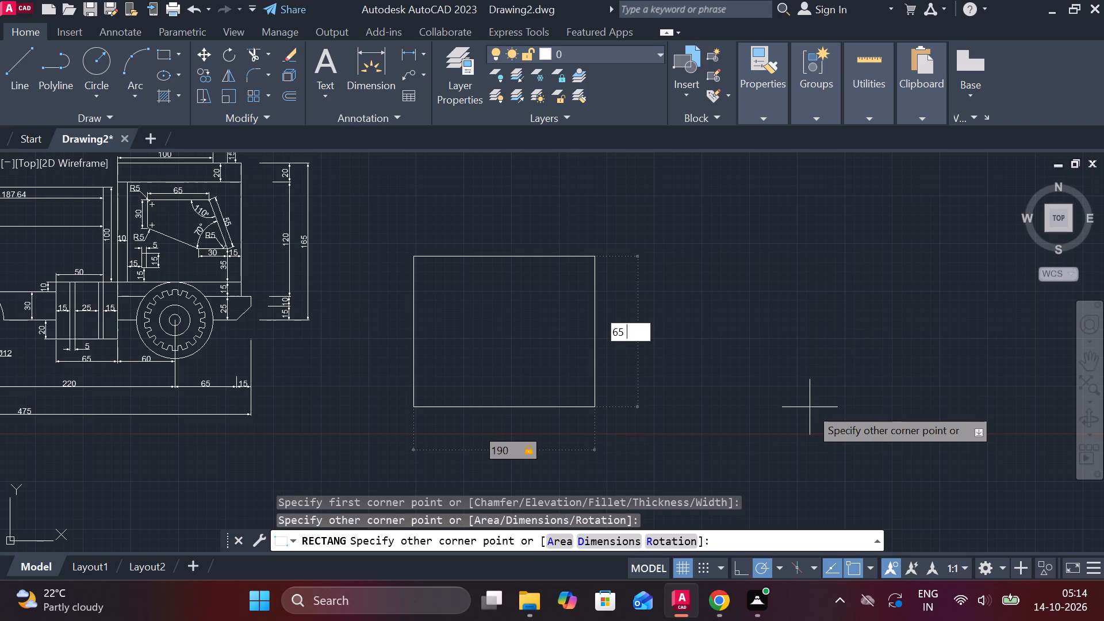
key("Return")
key("BackSpace")
type("65")
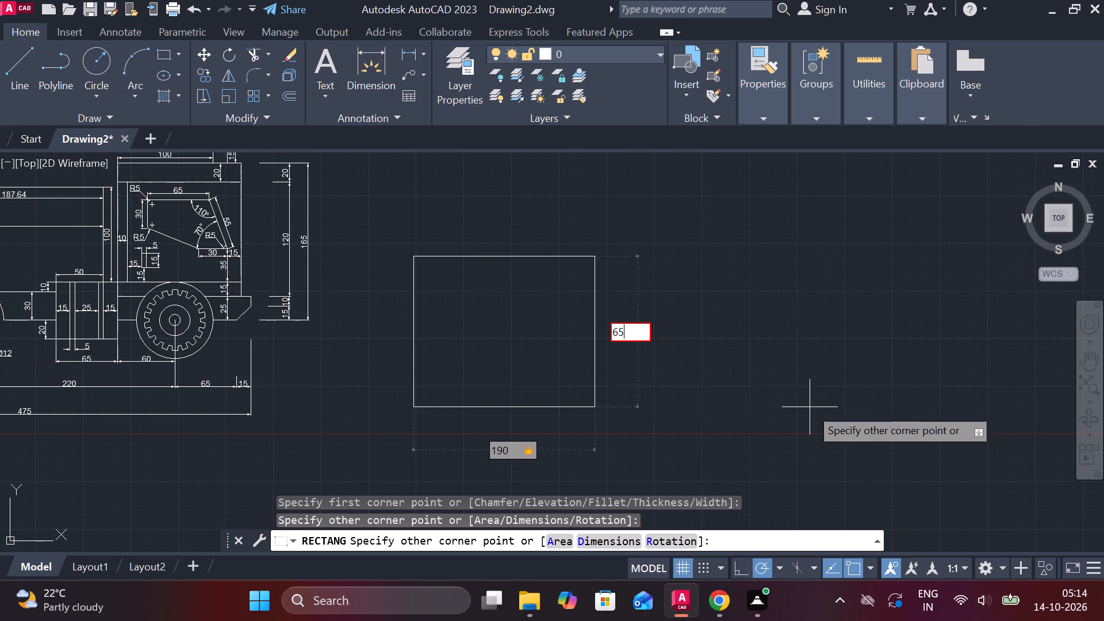
key("Return")
scroll(461, 291, "up", 1)
scroll(463, 291, "down", 1)
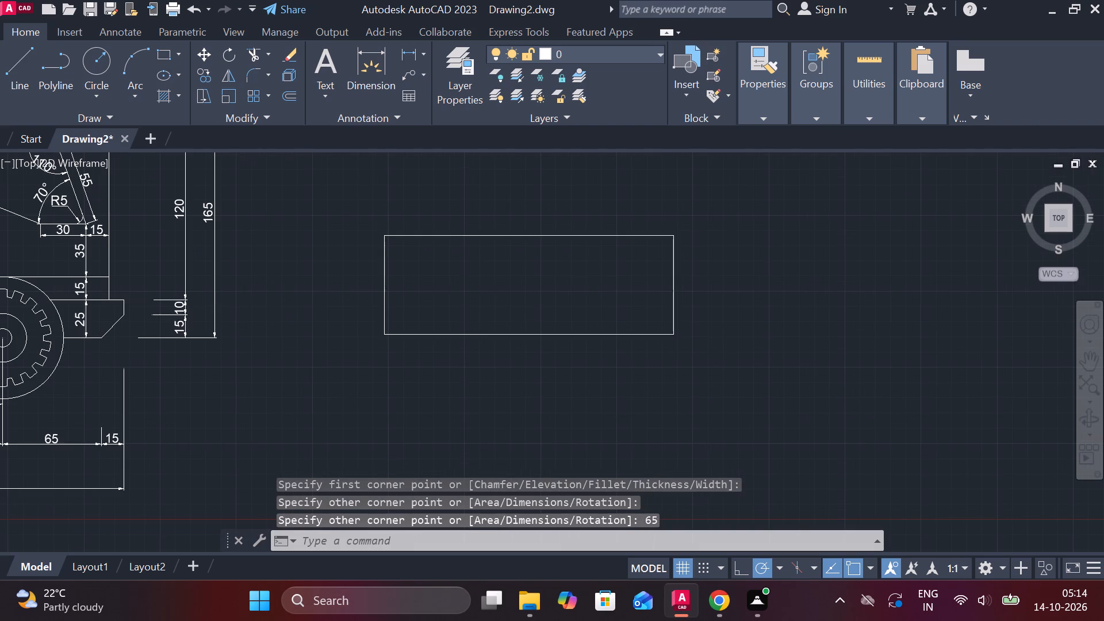
Explode the new rectangle into separate lines.
middle_click_drag(476, 303, 619, 352)
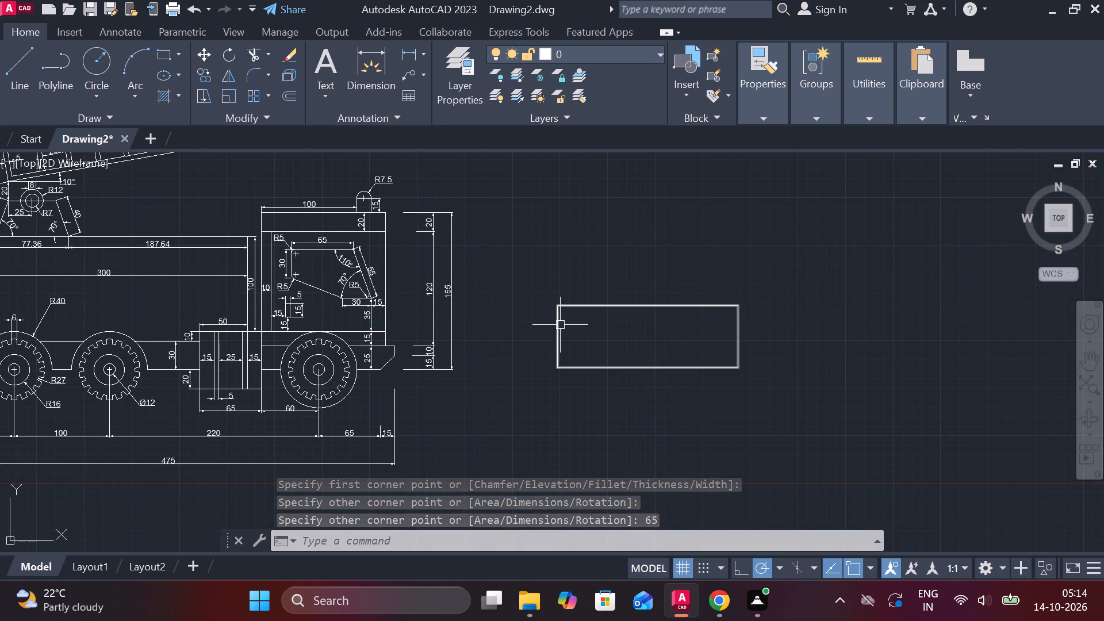
scroll(560, 325, "up", 1)
left_click(527, 271)
left_click(902, 431)
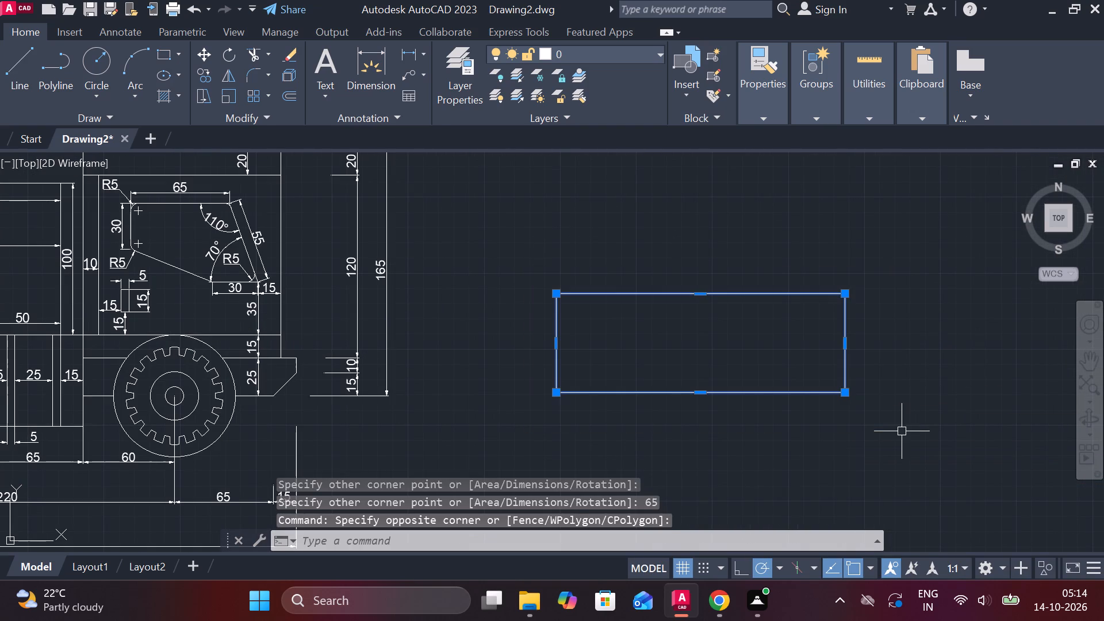
type("EX")
double_click(927, 483)
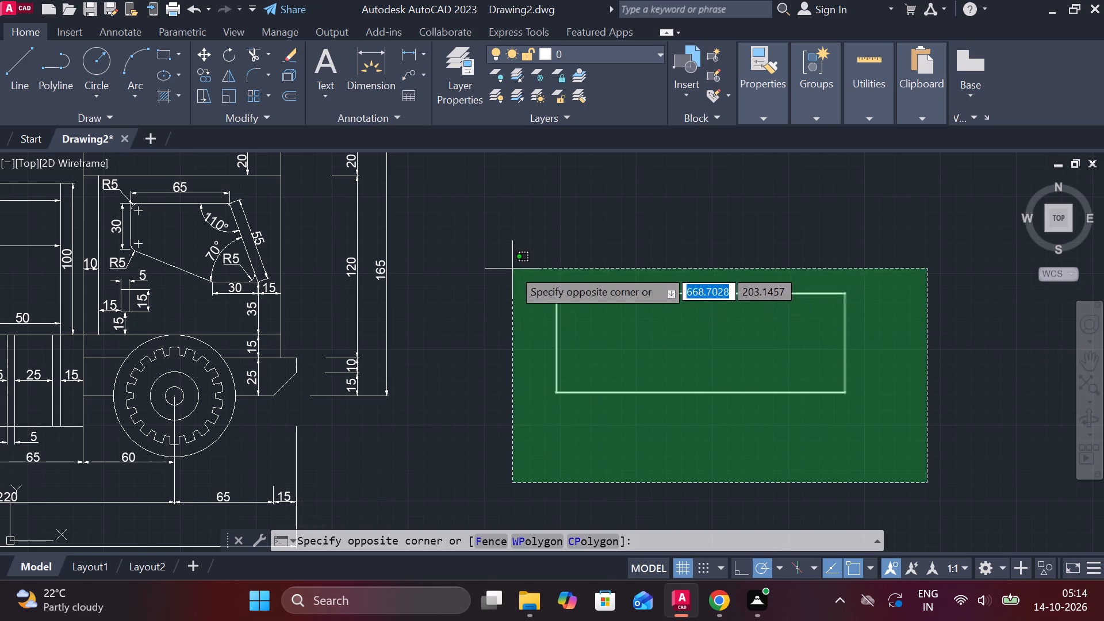
left_click(512, 269)
type("EX")
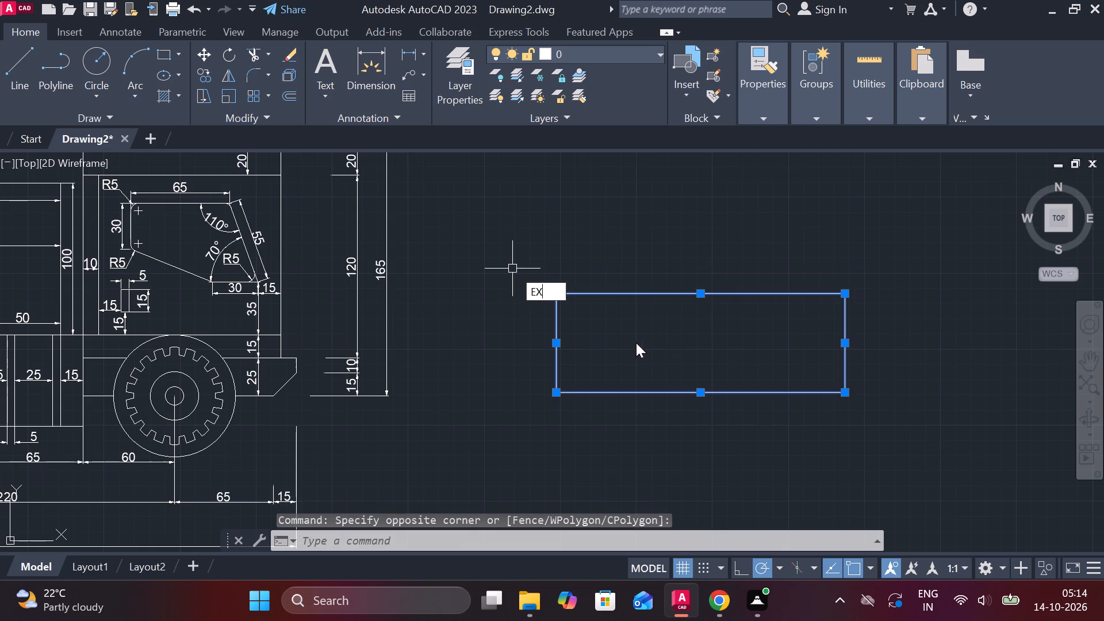
left_click(571, 321)
scroll(758, 321, "up", 1)
middle_click_drag(758, 321, 593, 339)
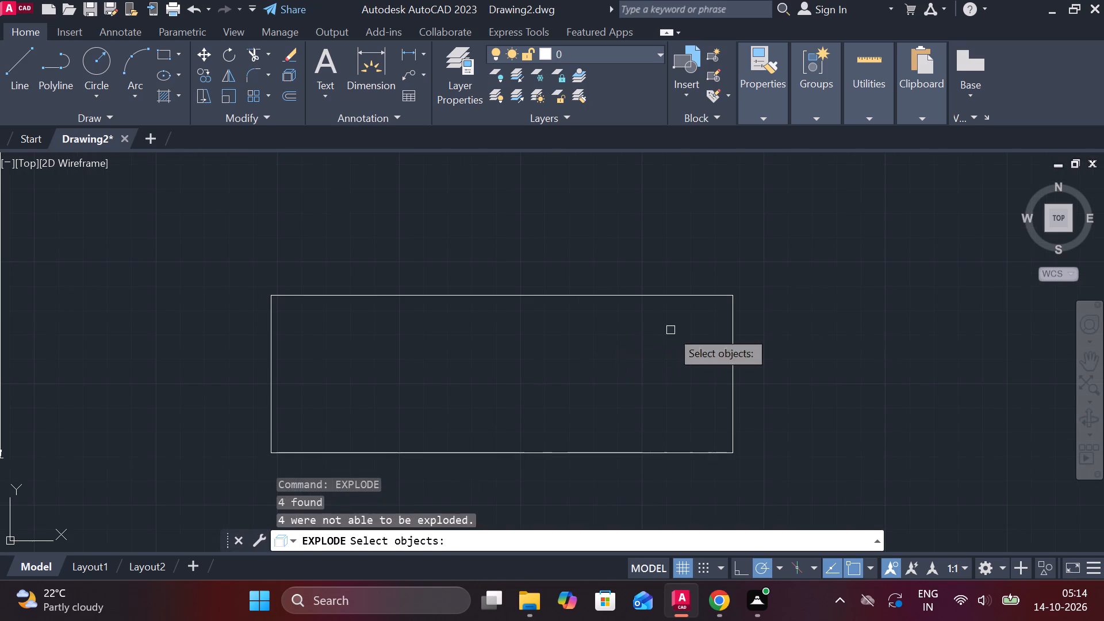
key("Escape")
Offset the rectangle's right edge inward three times at 25 spacing to form three columns.
left_click(730, 339)
key("o")
key("Return")
key("Return")
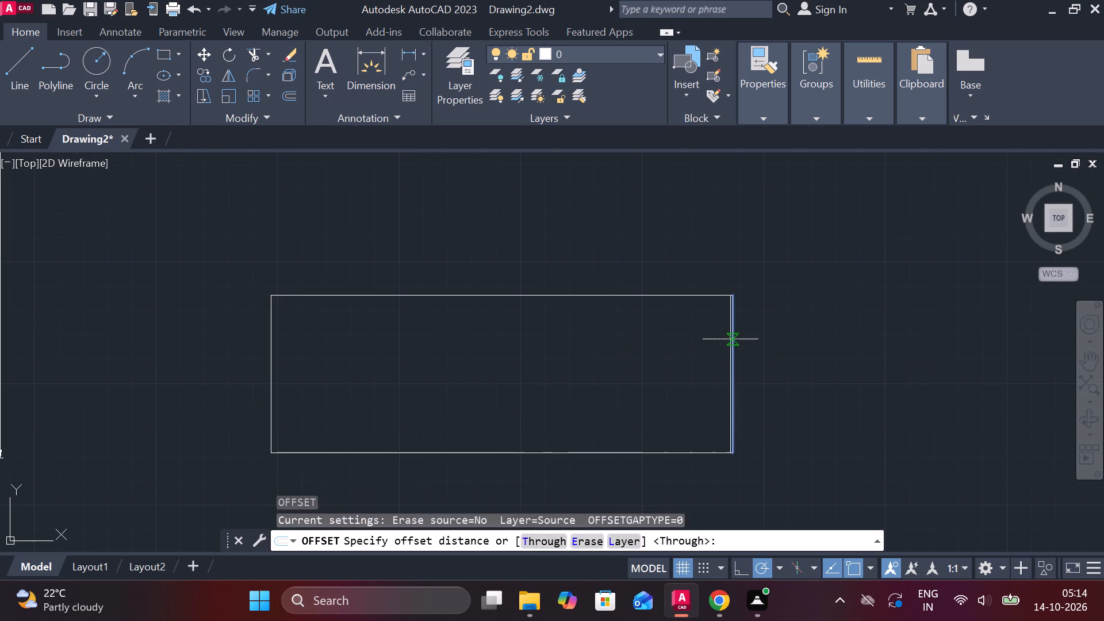
type("25")
key("space")
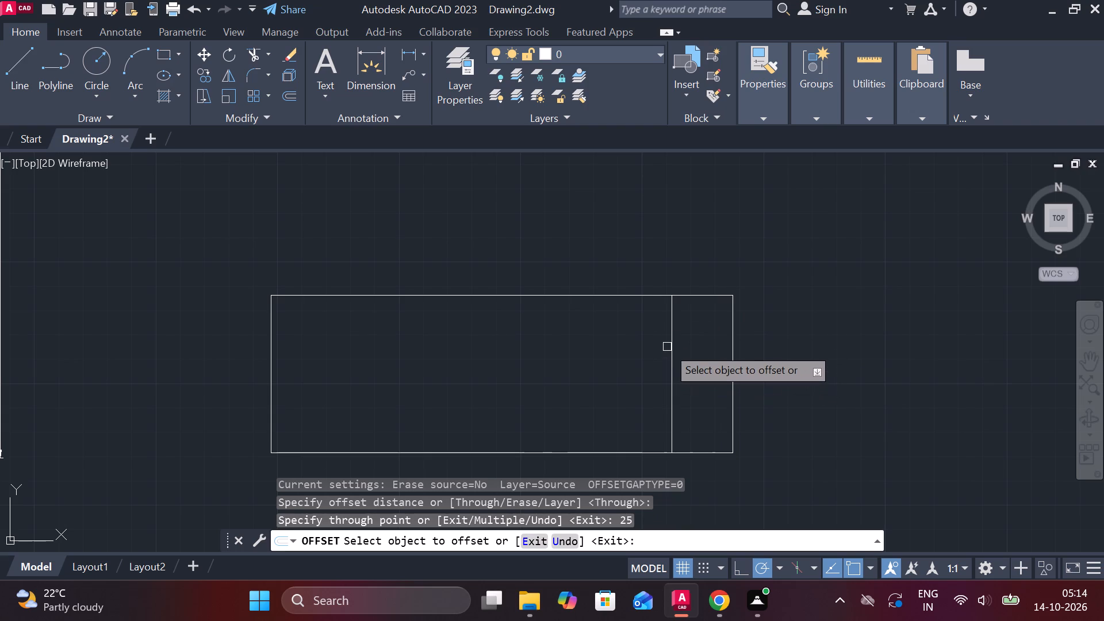
left_click(667, 347)
left_click(670, 337)
type("25")
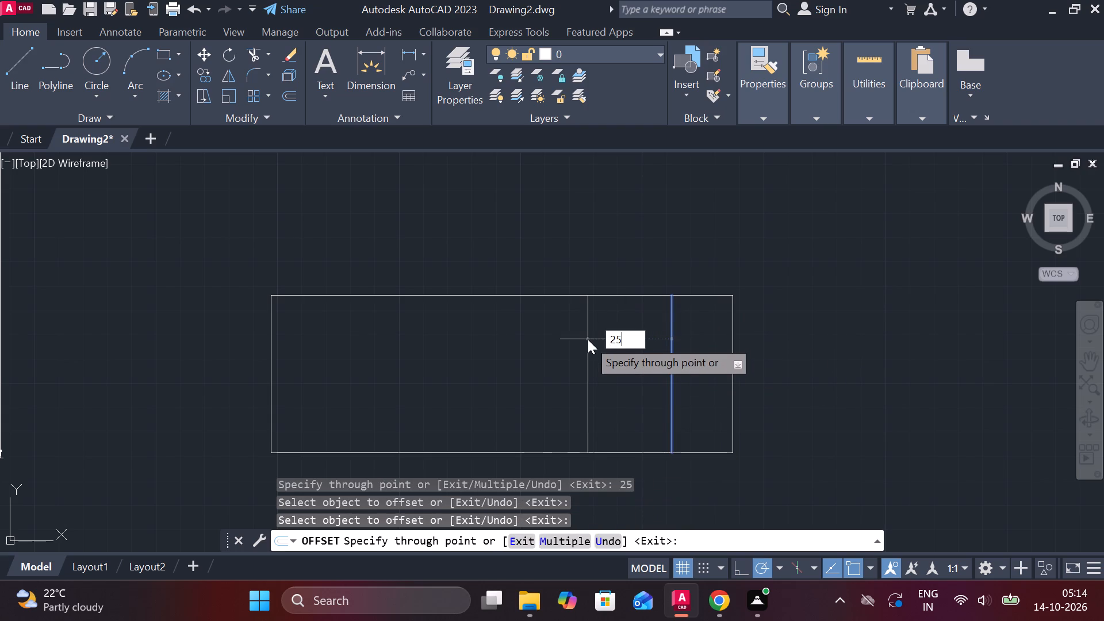
key("space")
left_click(607, 364)
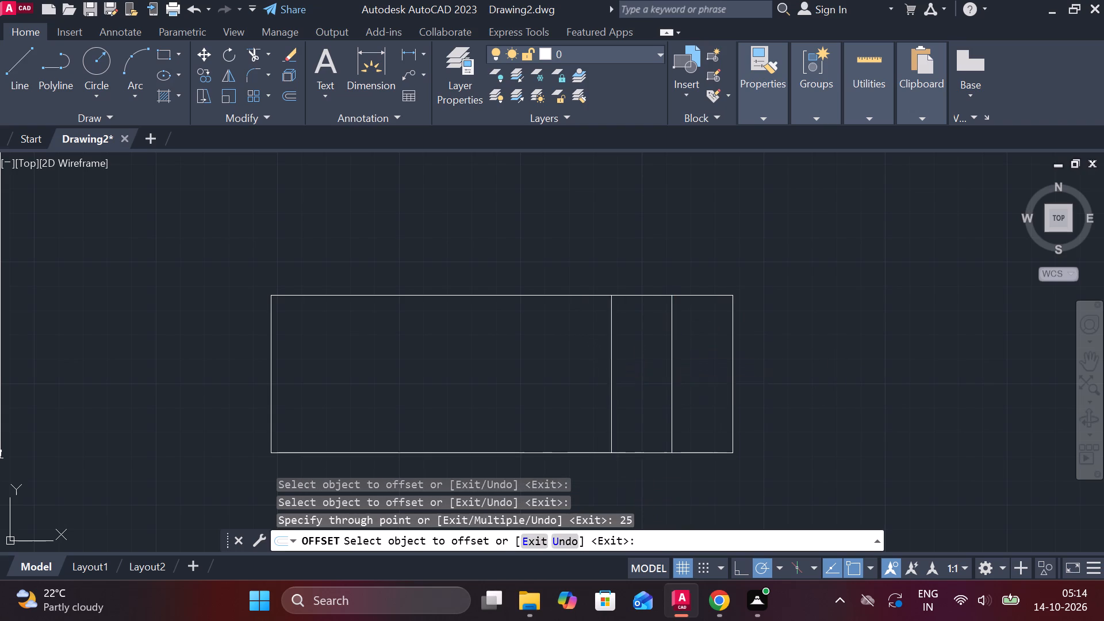
type("25")
key("space")
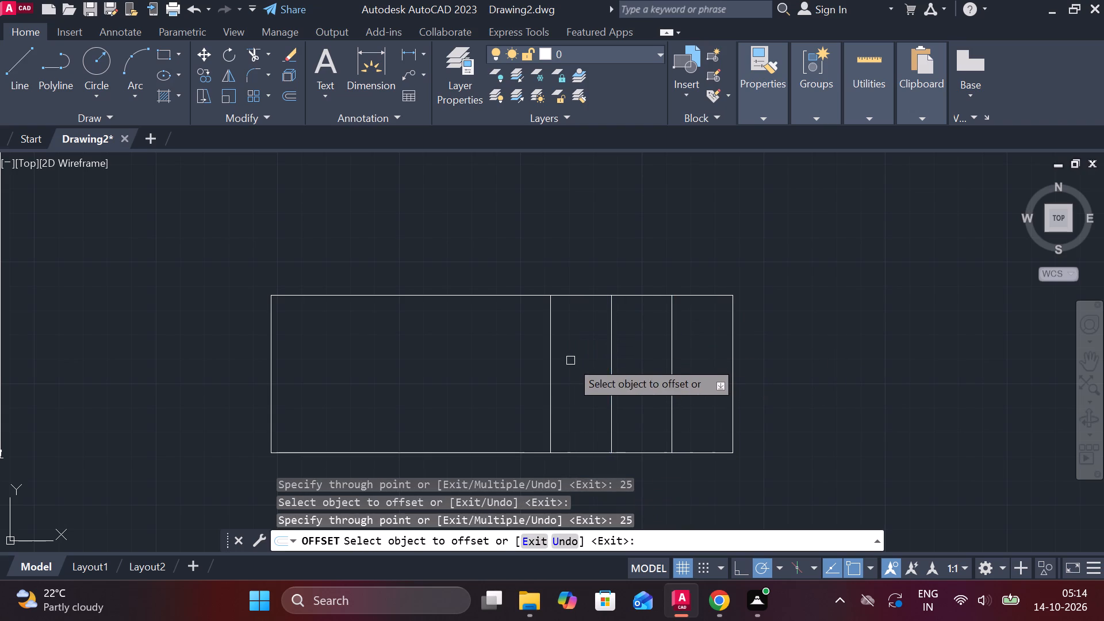
Offset the rectangle's bottom edge upward by 20 and its left edge inward by 25.
left_click(505, 454)
type("20")
key("Return")
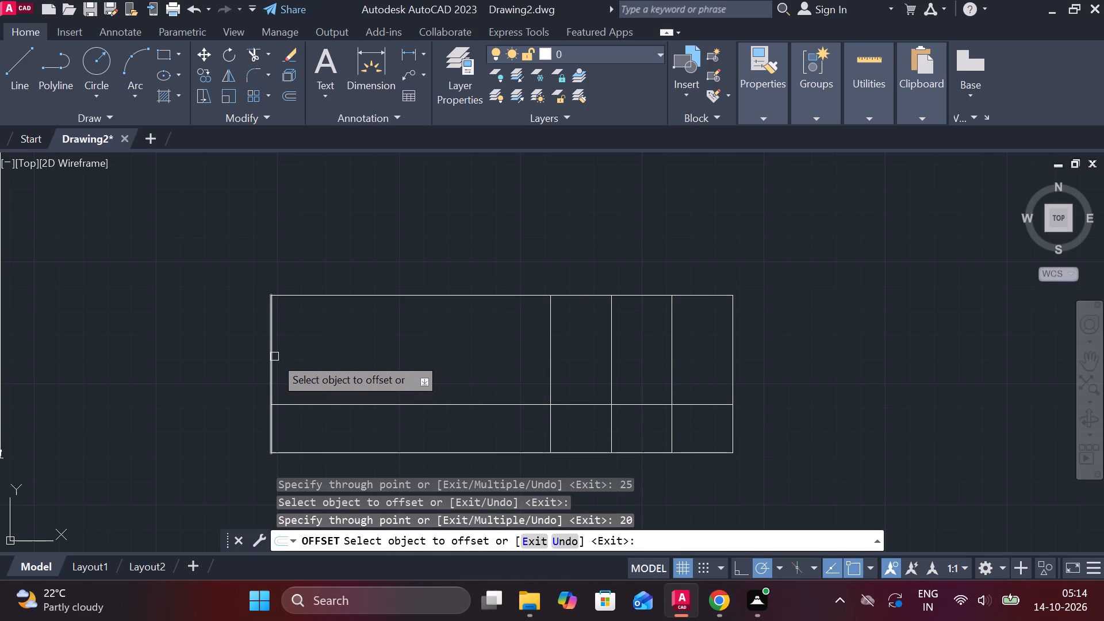
left_click(271, 350)
key("2")
type("5")
key("space")
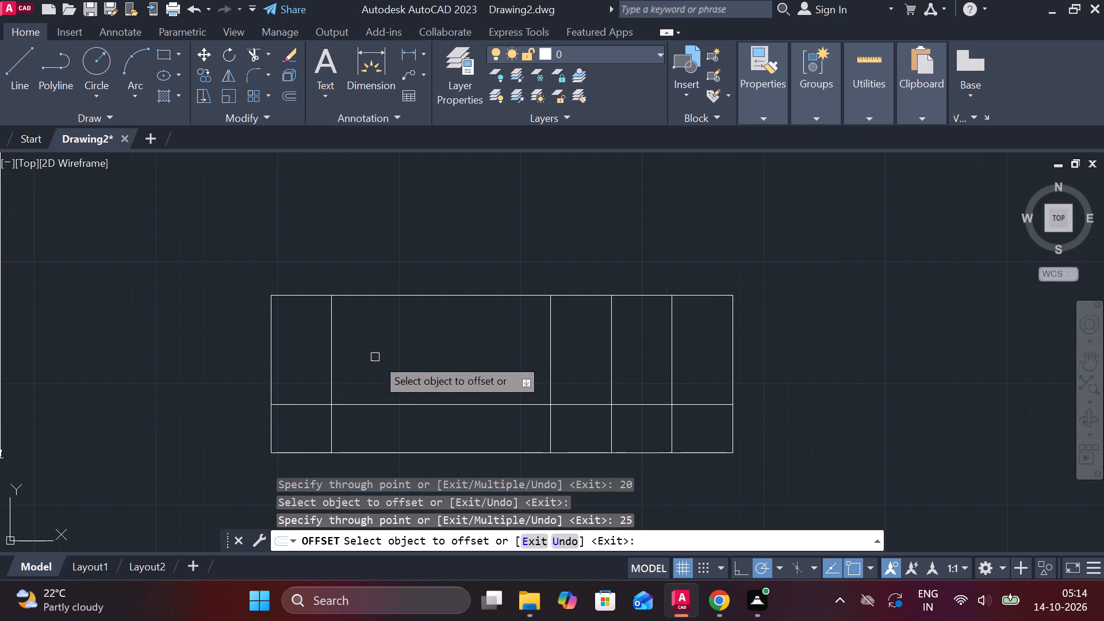
key("Escape")
Trim the left offset line above the bottom row and the row line between the corner cell and the columns.
type("TR")
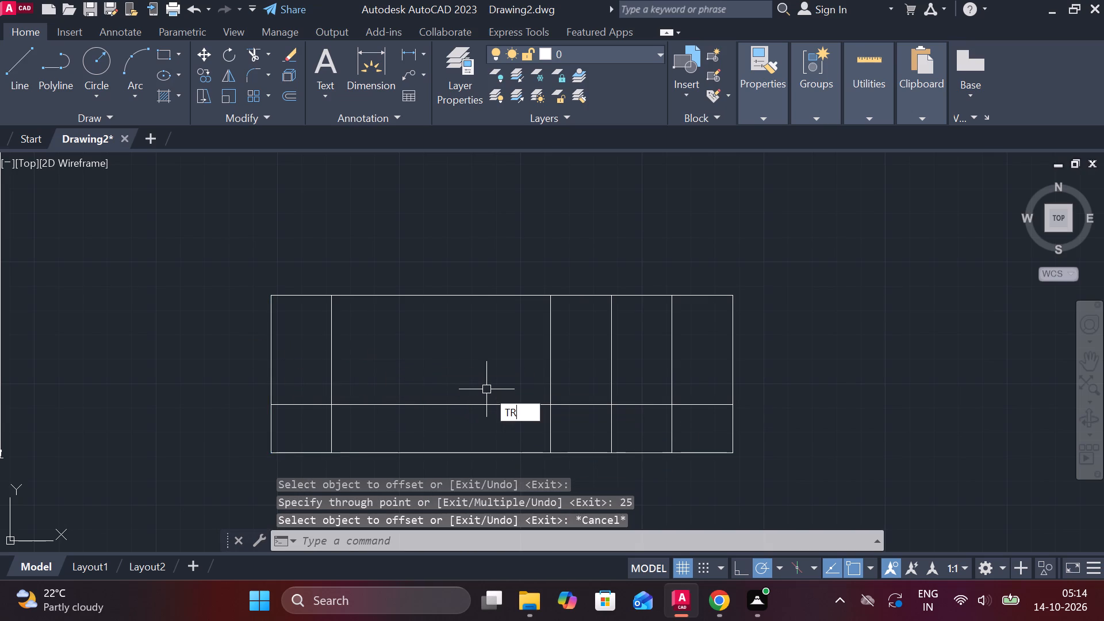
key("space")
left_click_drag(325, 335, 443, 432)
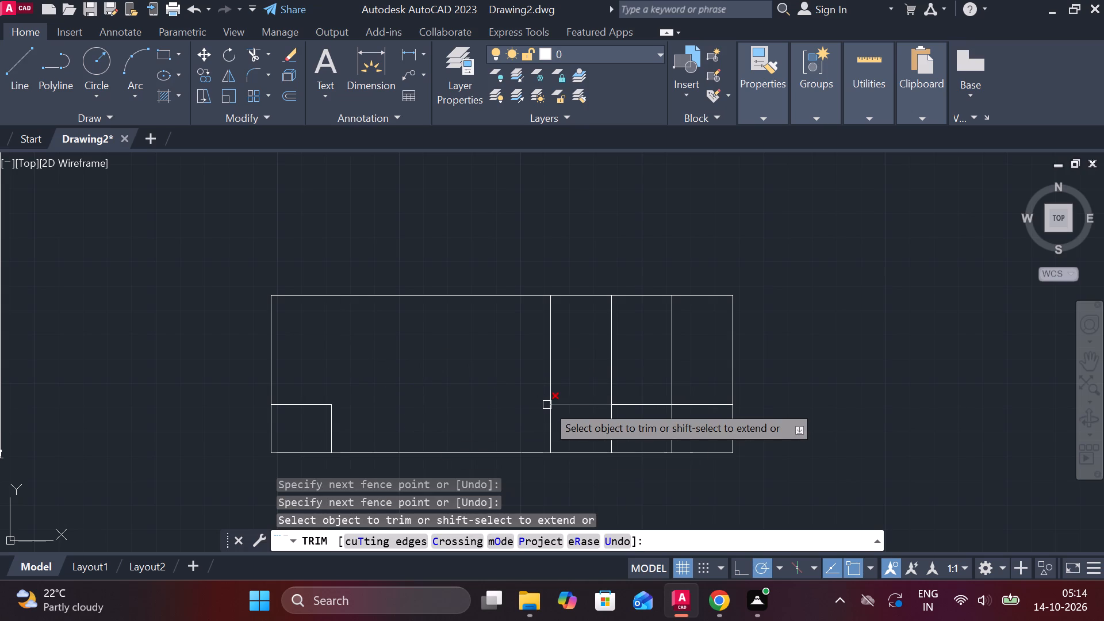
key("Escape")
Copy the row line across the three columns upward at distances of 7, 14, 21, 28 and 35.
left_click(637, 408)
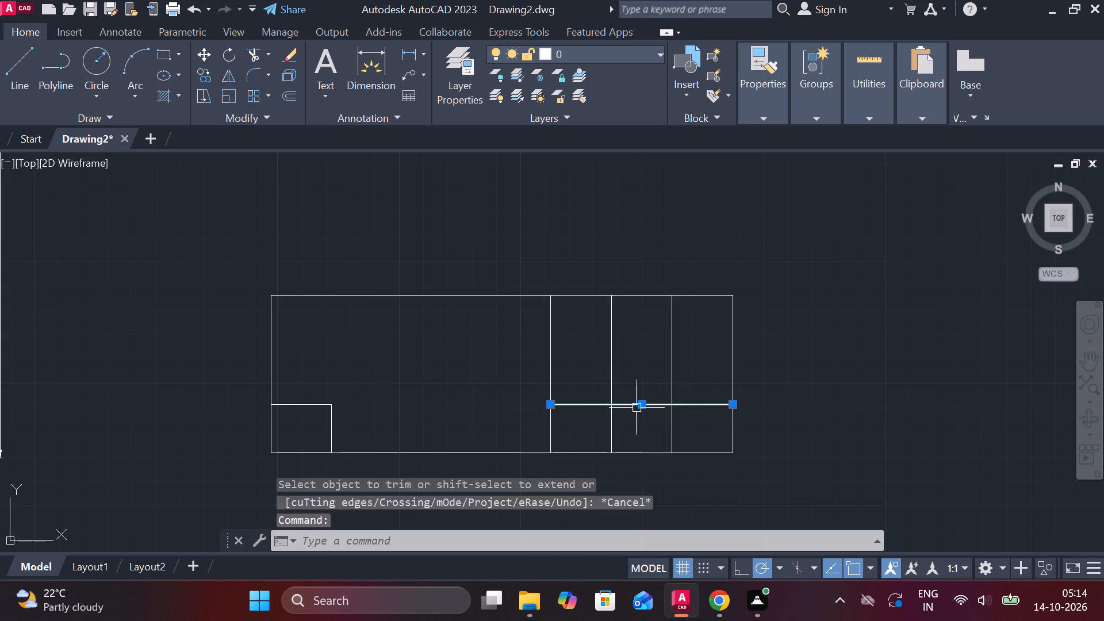
type("CO")
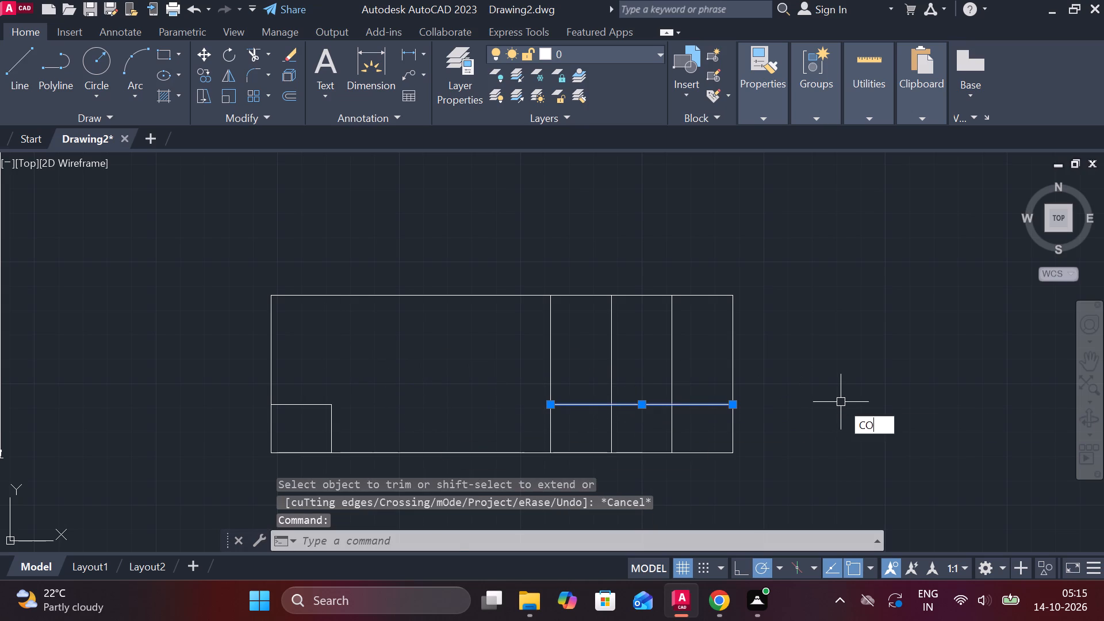
key("Return")
left_click(720, 405)
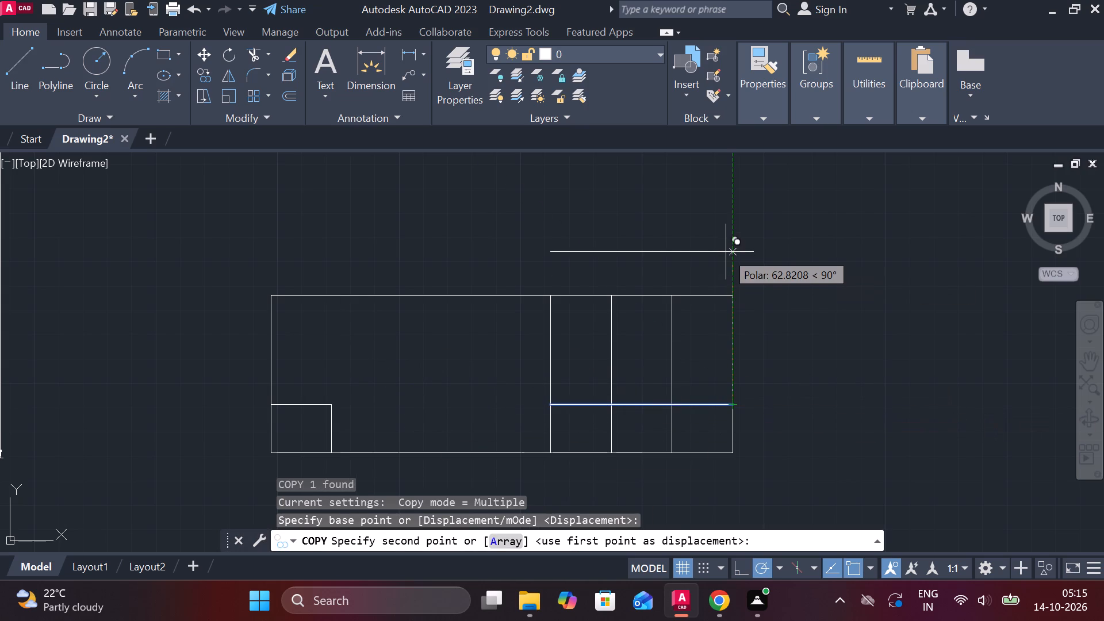
type("7 14 21 28")
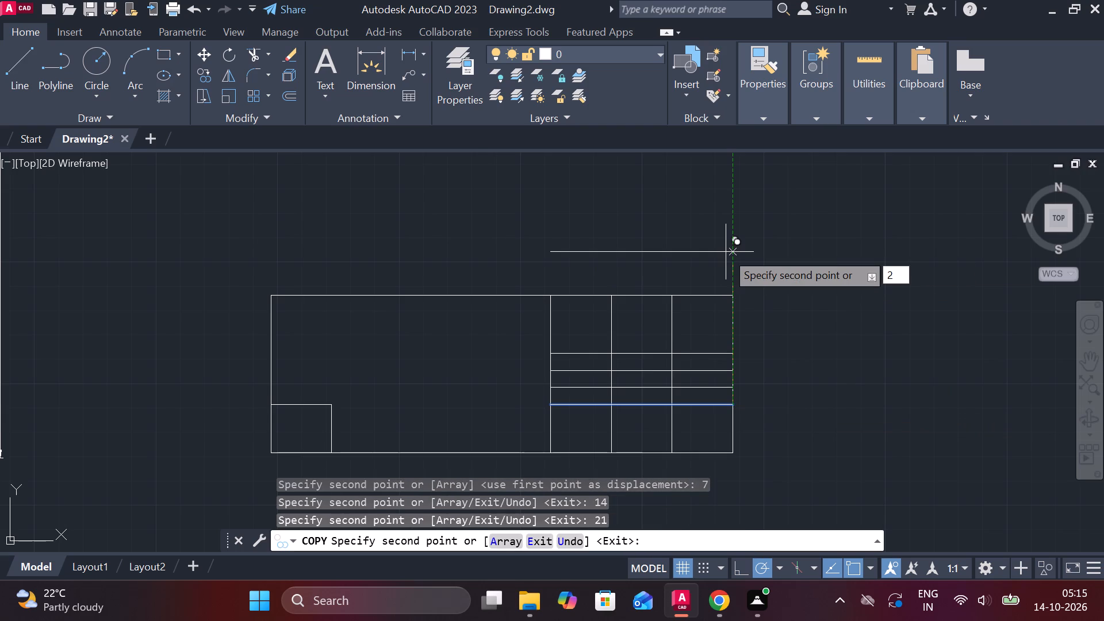
key("space")
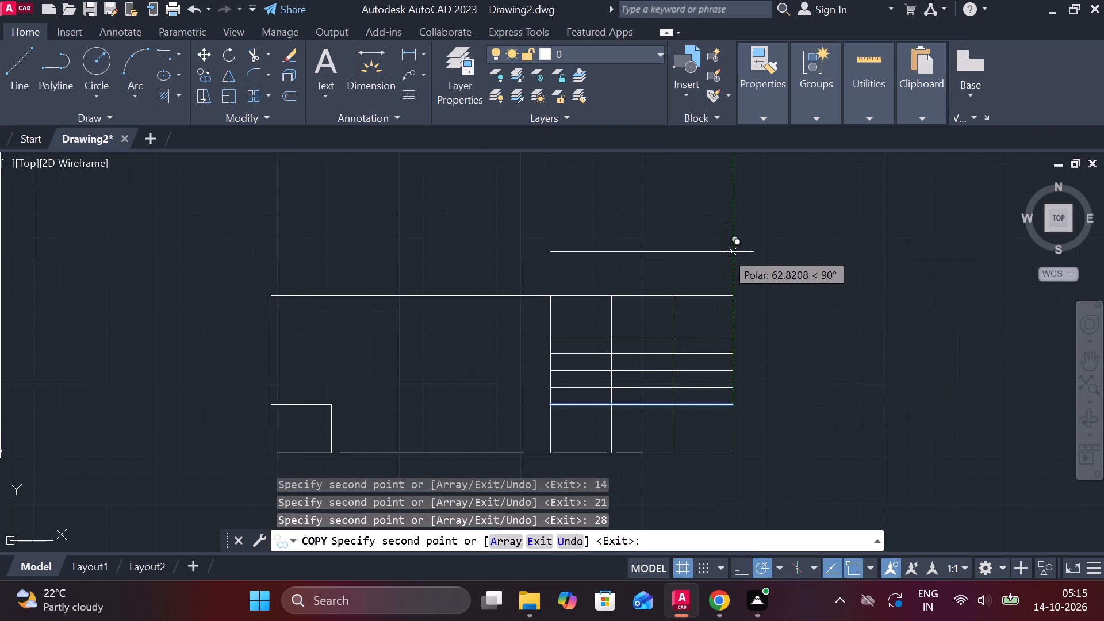
type("35")
key("space")
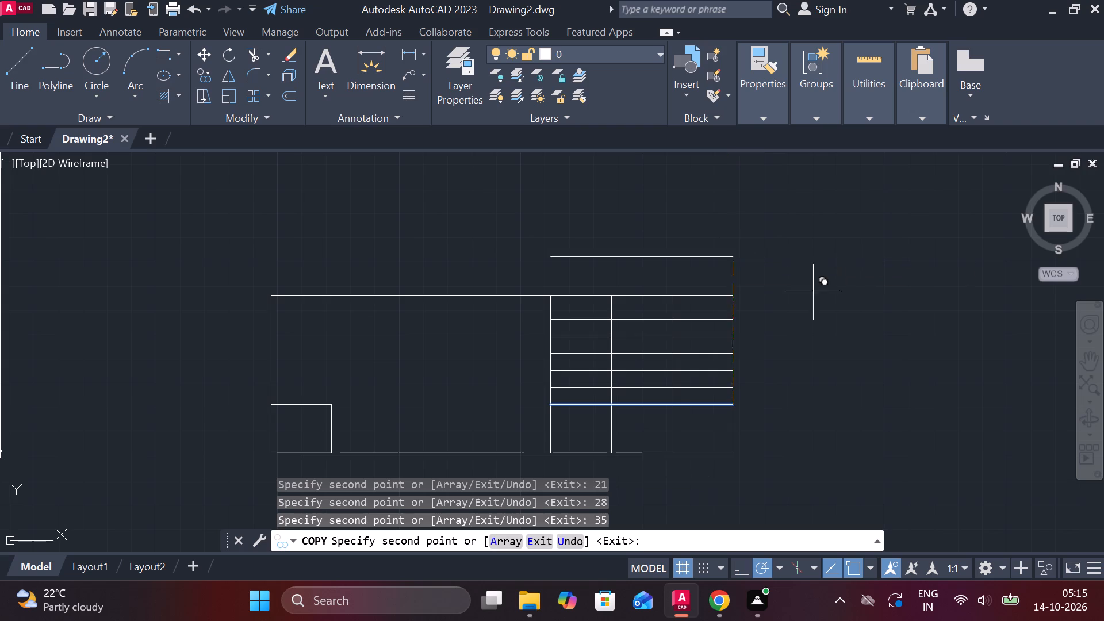
key("Escape")
Extend the columns' lowest row line leftward to meet the small corner cell's top edge.
type("EX")
key("space")
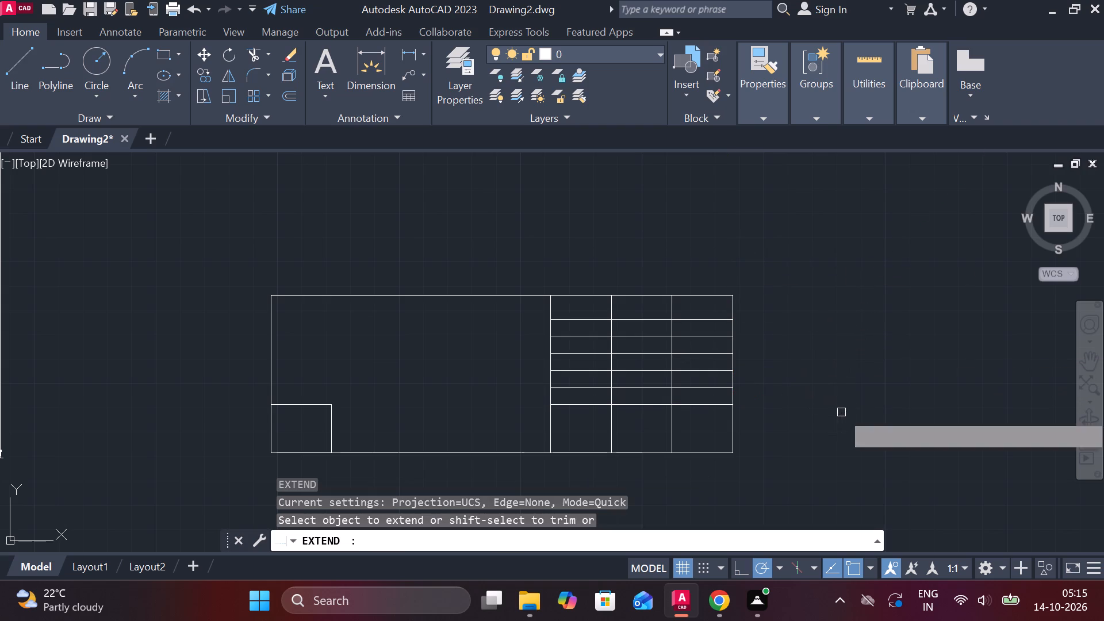
left_click(585, 405)
middle_click_drag(481, 385, 486, 385)
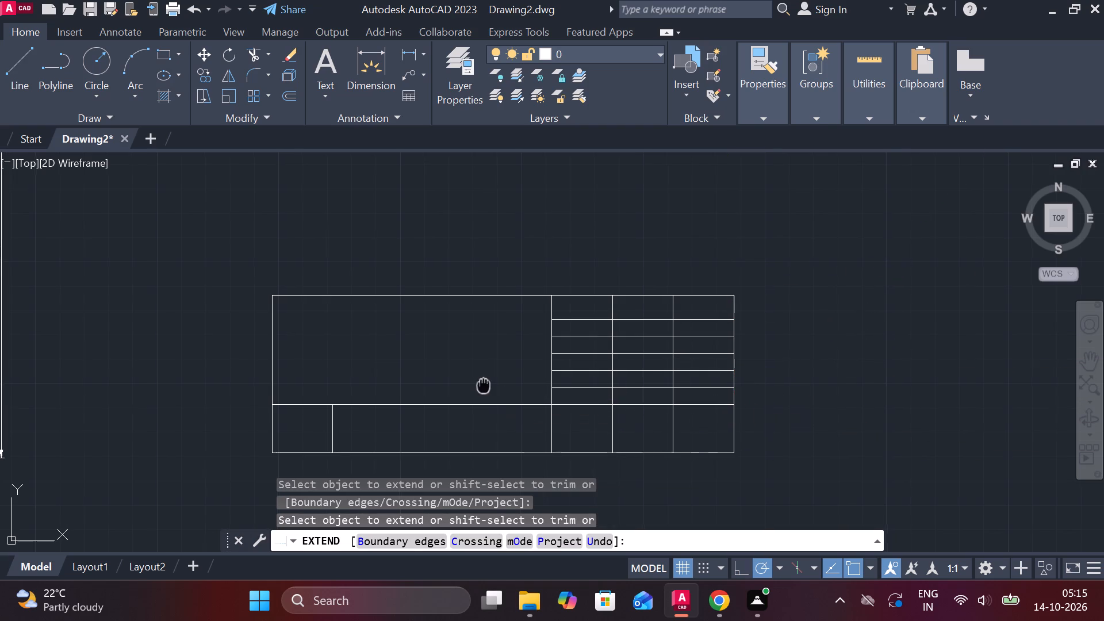
middle_click_drag(486, 385, 638, 362)
scroll(648, 362, "down", 2)
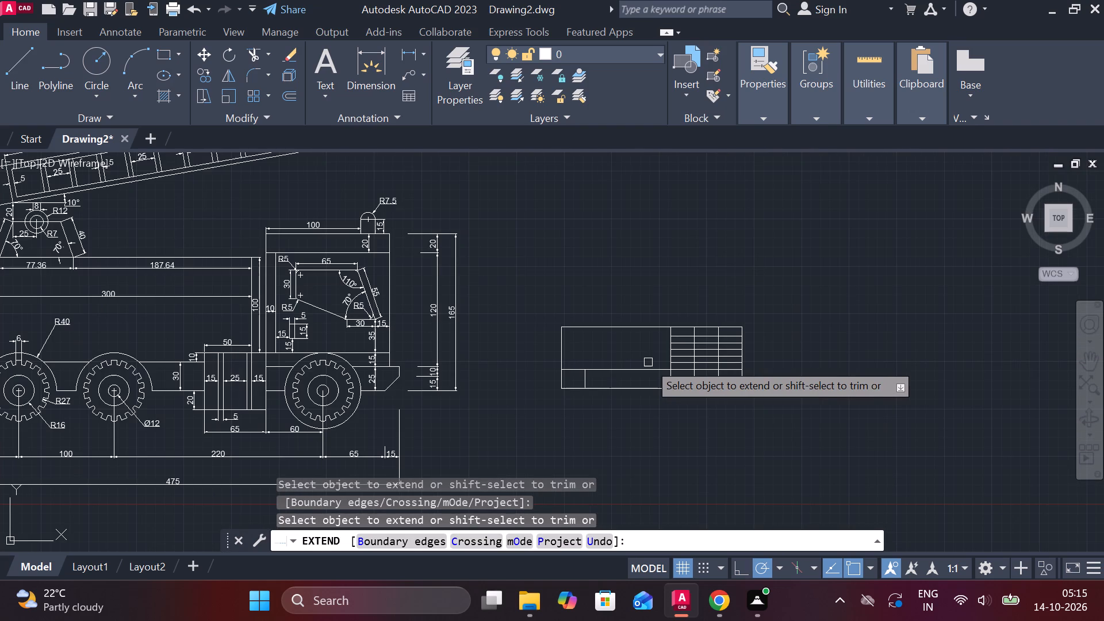
middle_click_drag(512, 358, 516, 358)
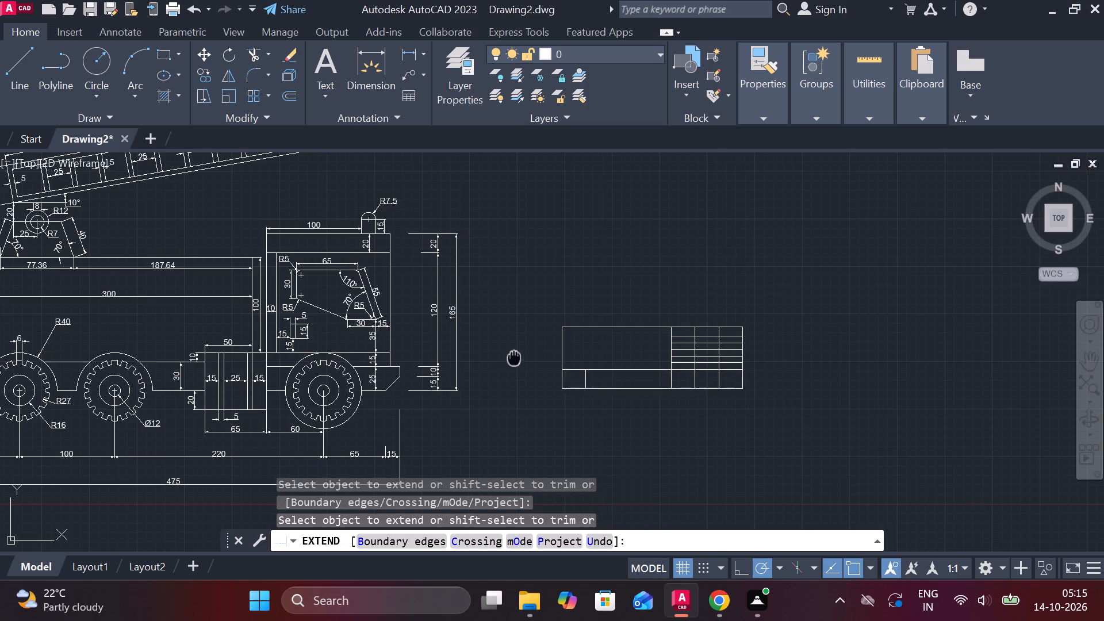
Add the centred multiline text NAME in the top cell of the middle column of the title-block table.
middle_click_drag(516, 358, 674, 376)
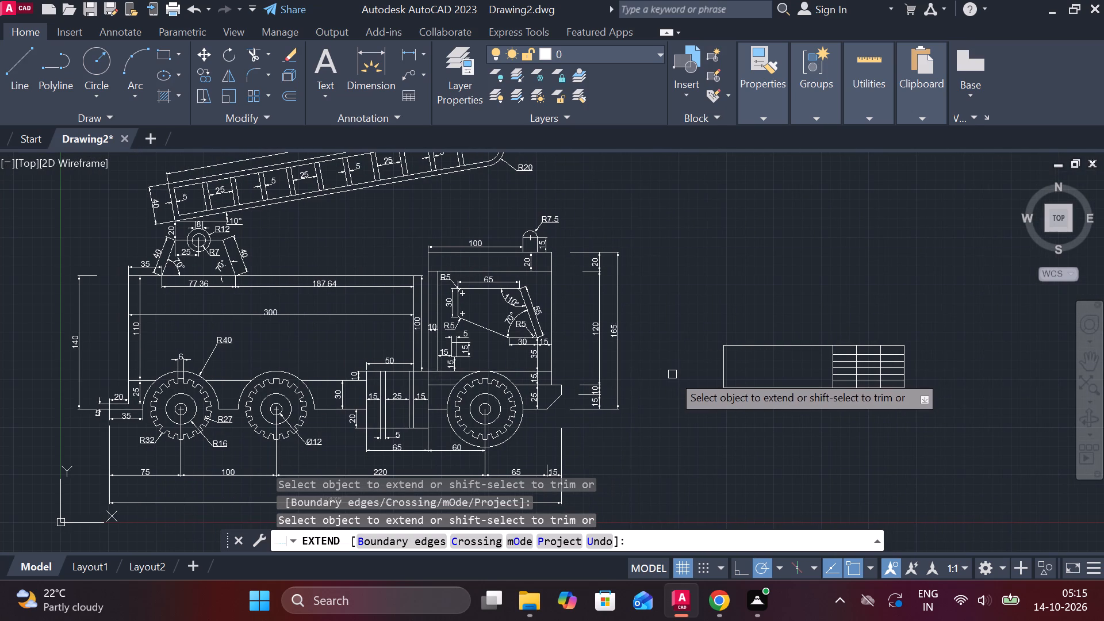
scroll(797, 347, "up", 2)
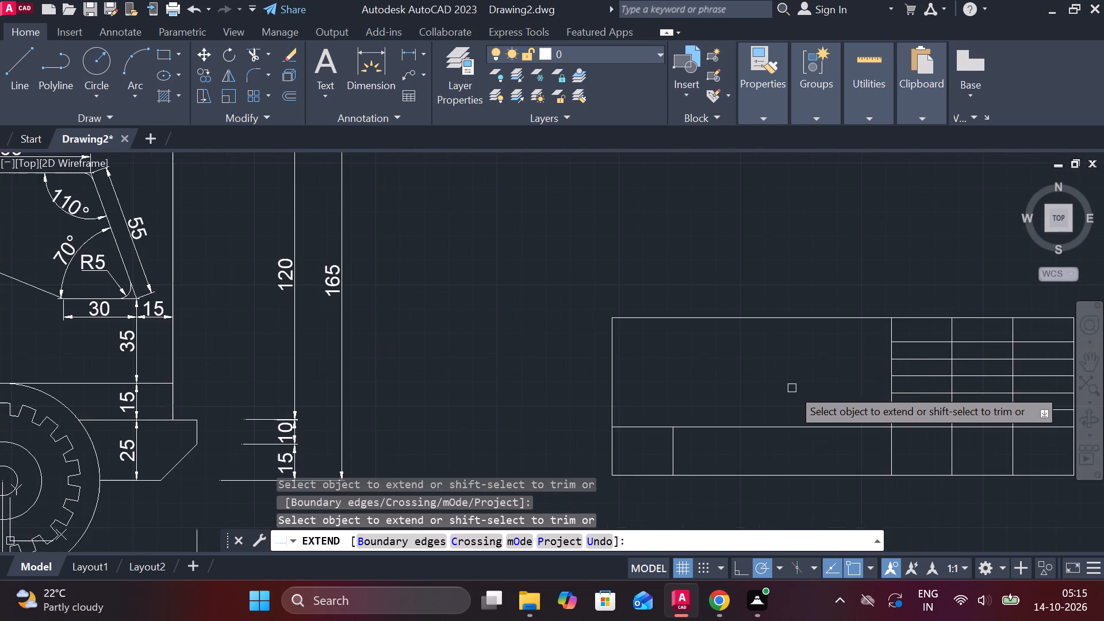
middle_click_drag(789, 385, 599, 390)
scroll(622, 357, "up", 2)
middle_click_drag(628, 359, 601, 359)
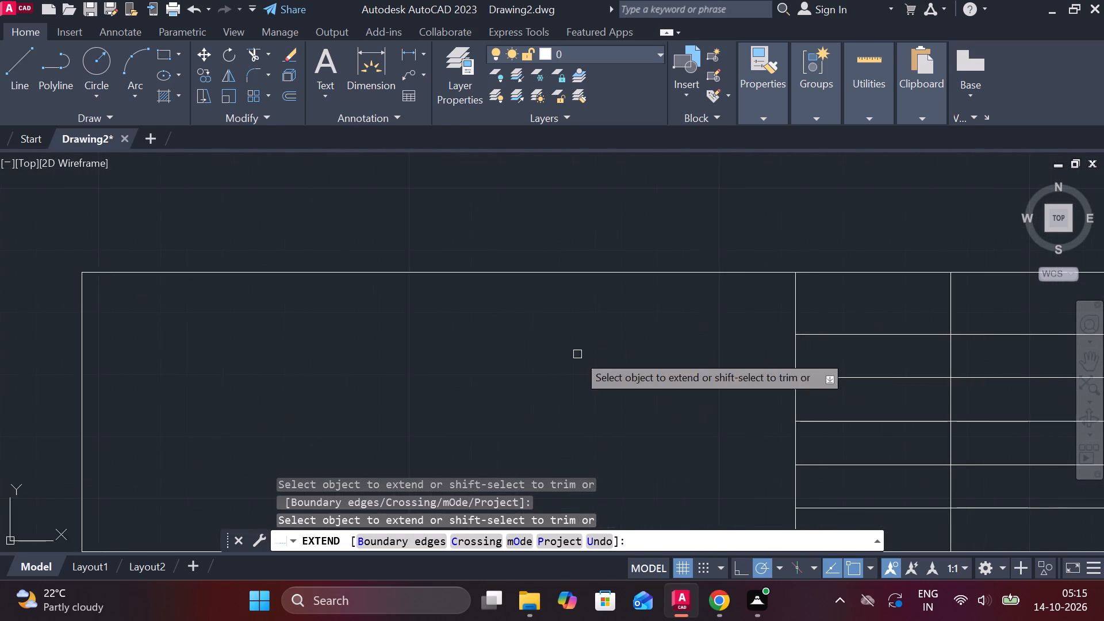
scroll(573, 353, "down", 1)
key("Escape")
scroll(548, 376, "down", 1)
scroll(566, 371, "up", 2)
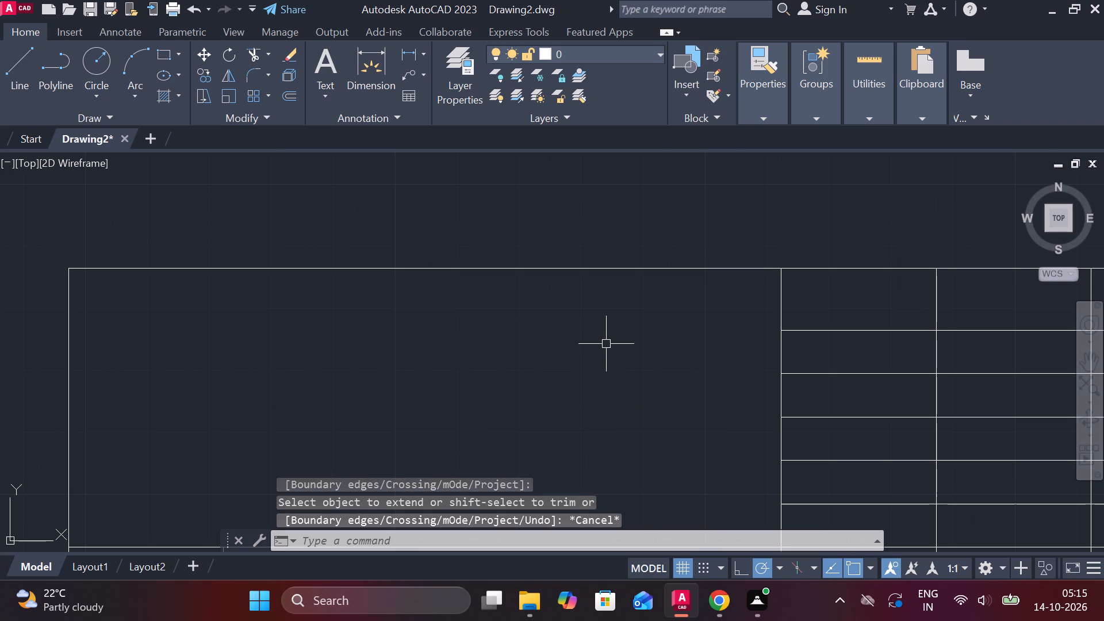
type("MT")
key("space")
middle_click_drag(666, 330, 577, 339)
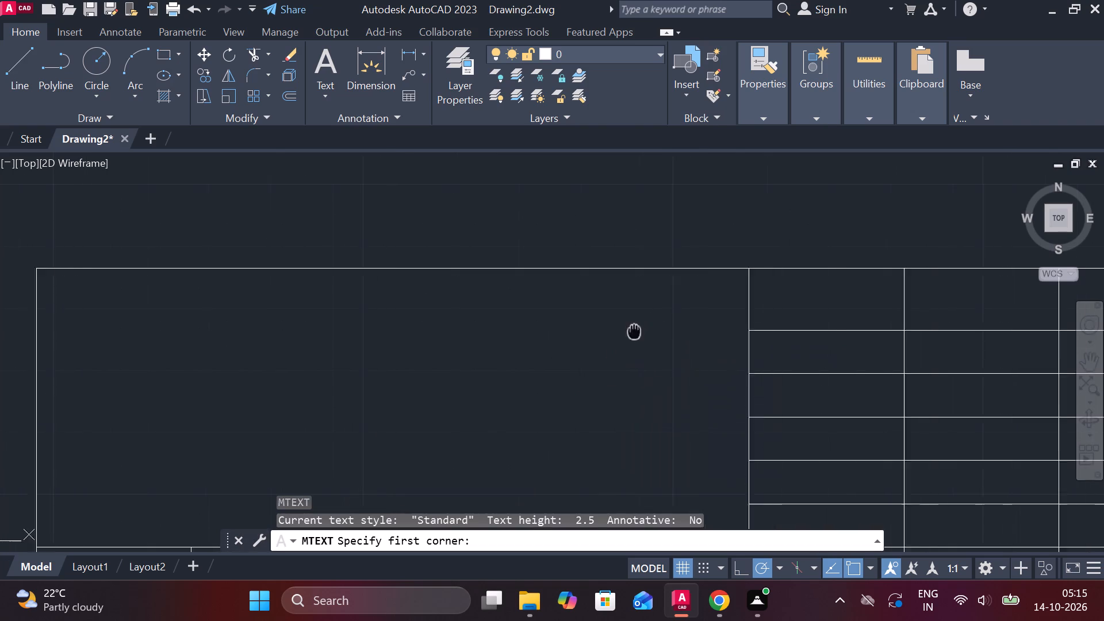
middle_click_drag(577, 339, 474, 359)
scroll(608, 328, "up", 1)
middle_click_drag(718, 337, 468, 331)
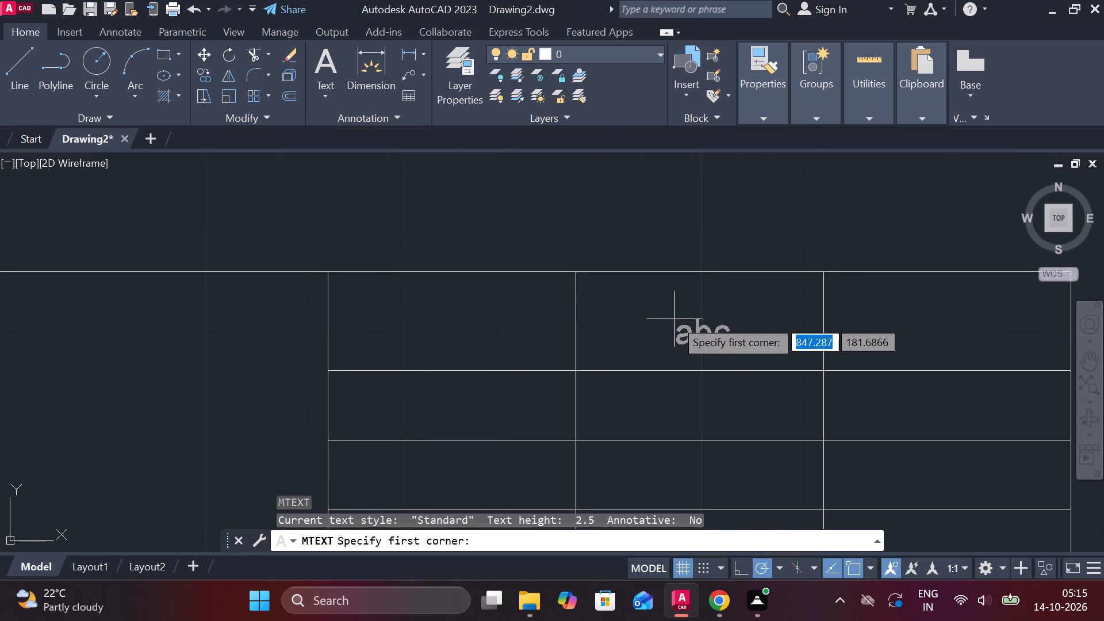
left_click(625, 291)
left_click(780, 353)
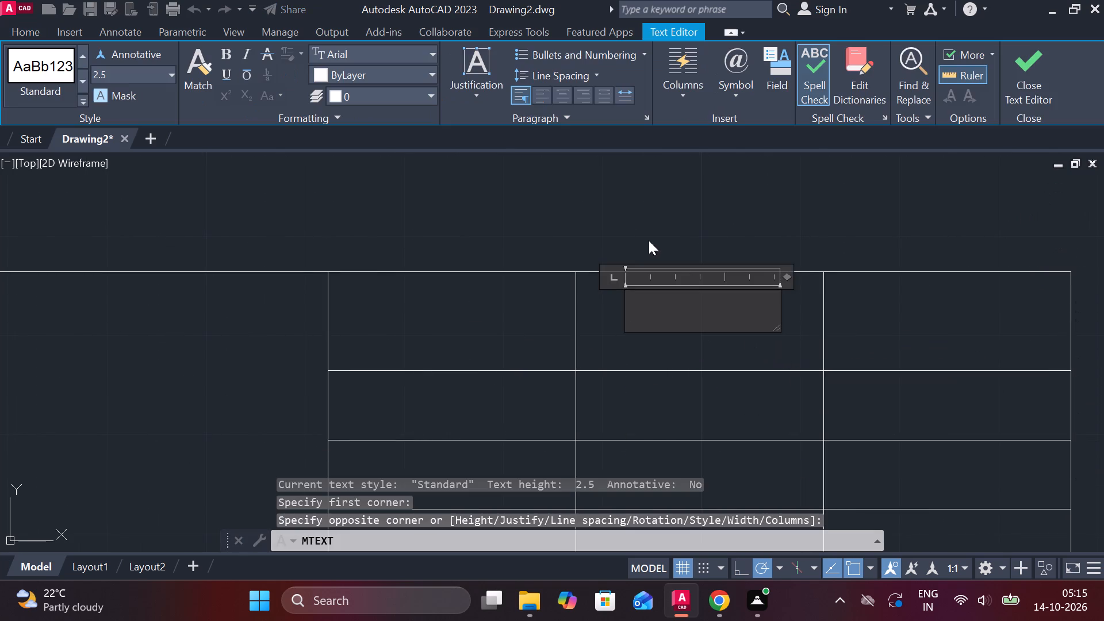
left_click(562, 90)
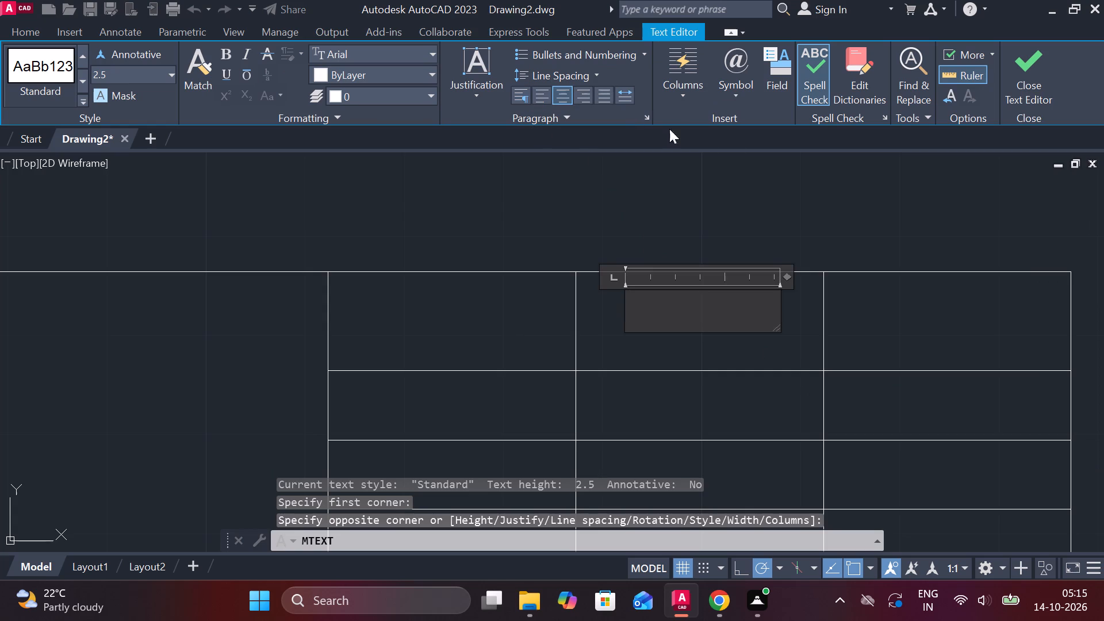
key("n")
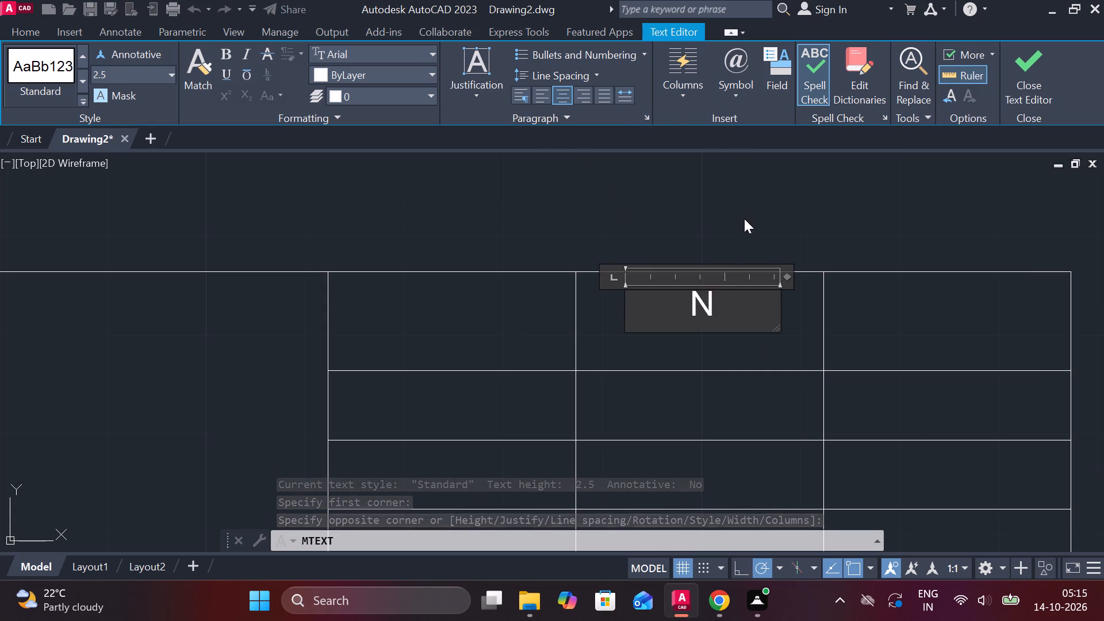
type("AME")
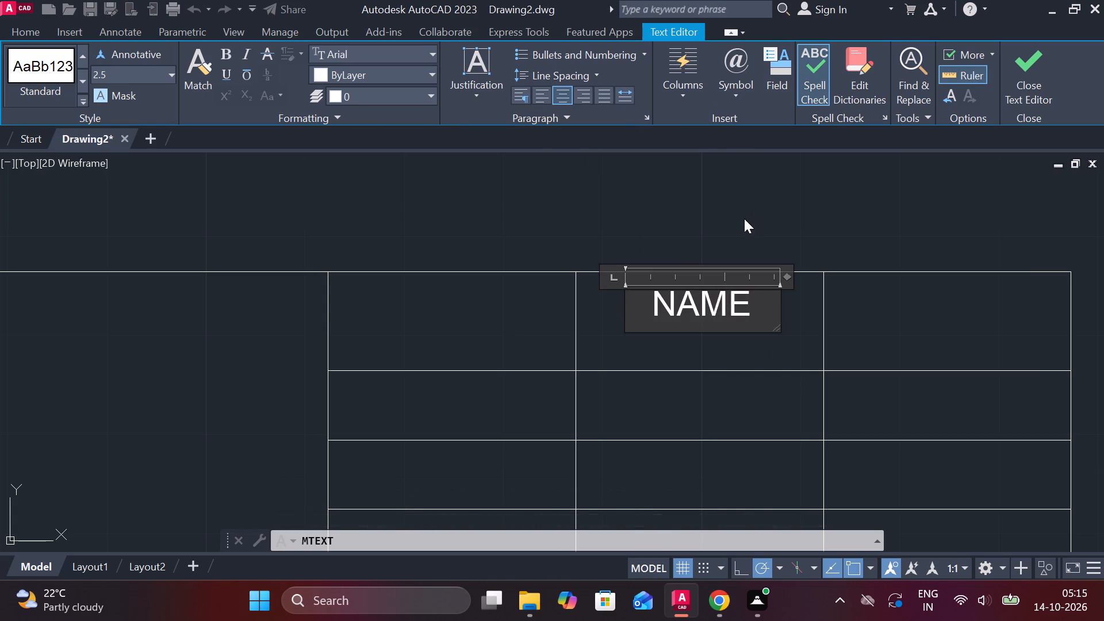
left_click(1032, 87)
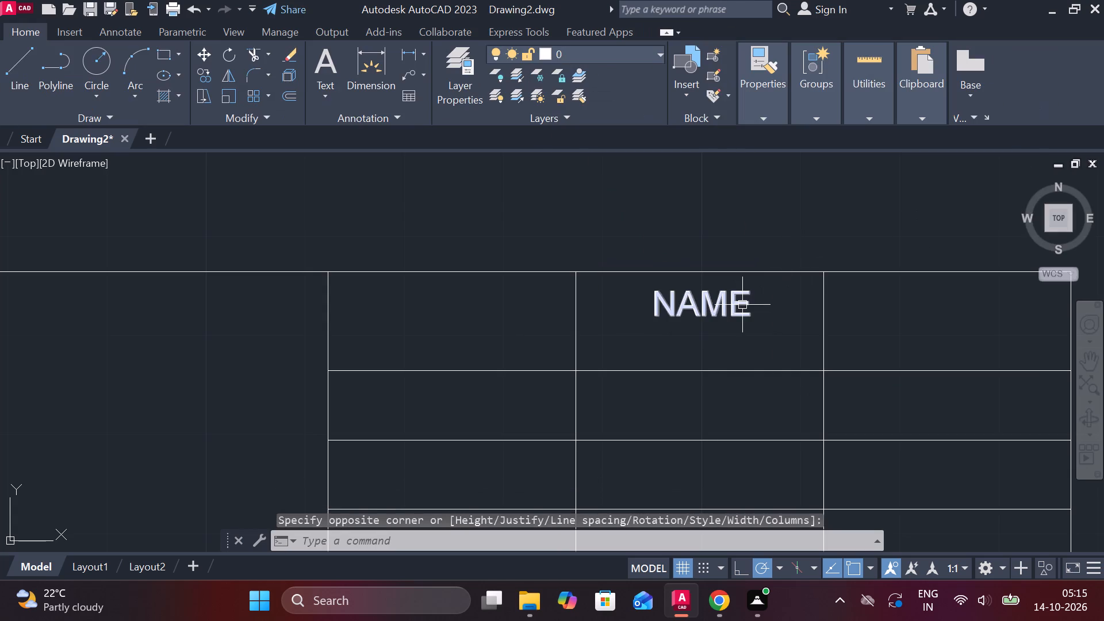
Move the NAME text straight down slightly so it sits nearer the middle of its cell's height.
left_click(742, 305)
left_click(624, 288)
left_click(624, 305)
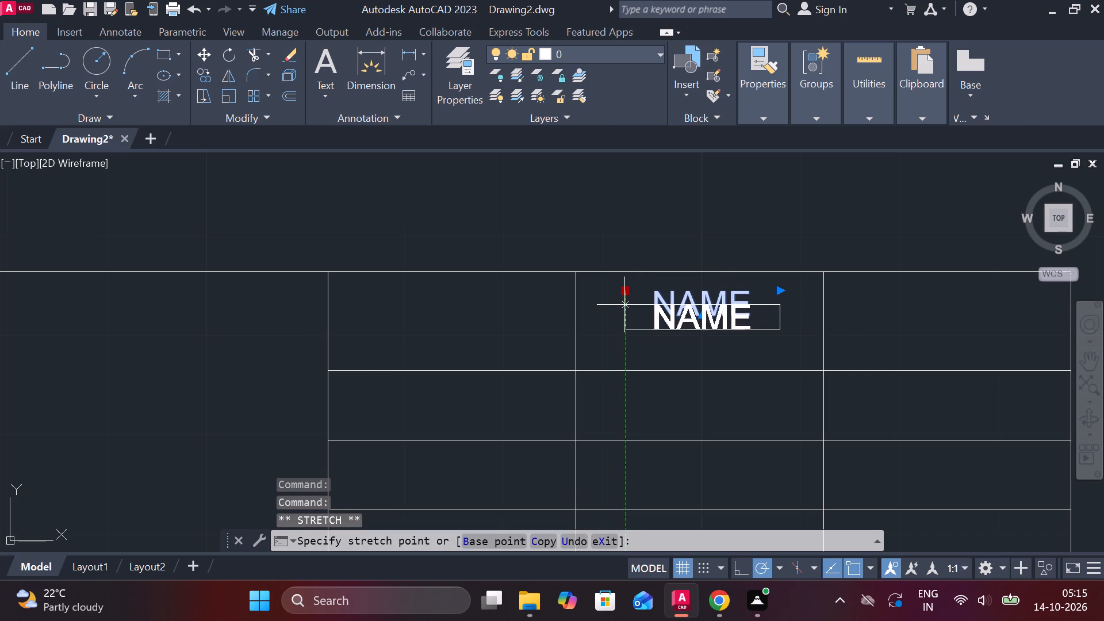
middle_click_drag(734, 306, 629, 283)
key("grave")
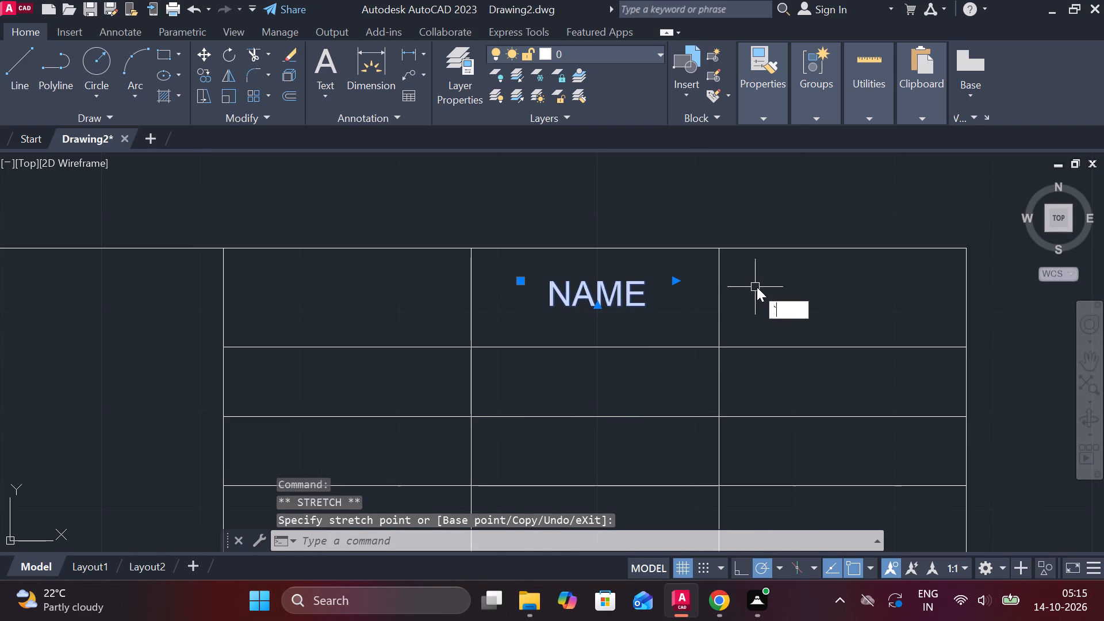
key("Escape")
Add the centred multiline text DATE in the top cell of the third column, beside NAME.
key("space")
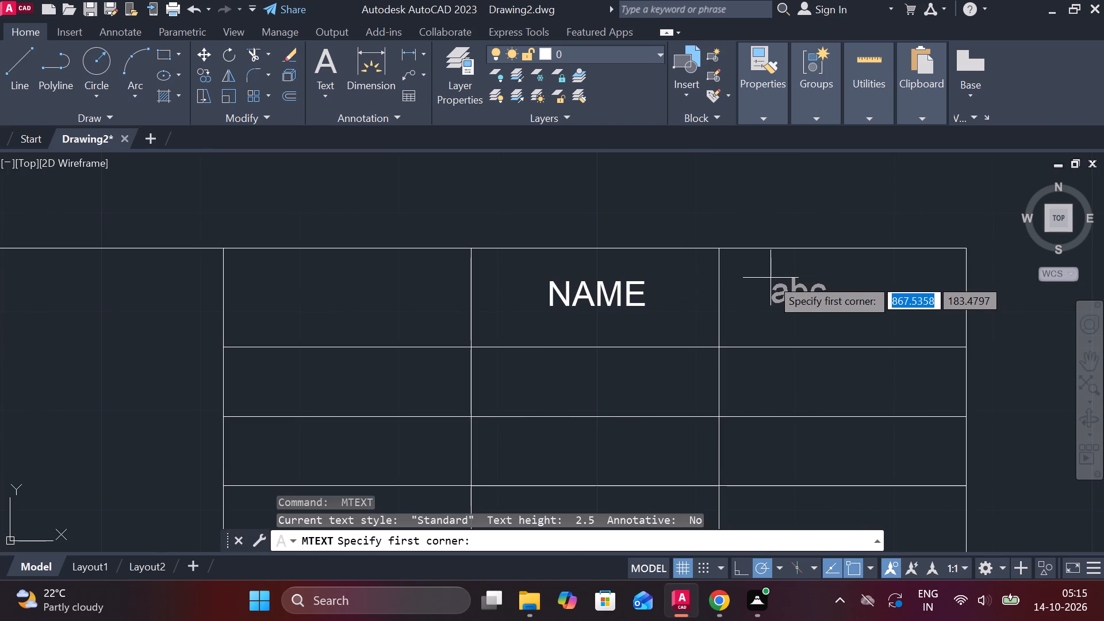
left_click(780, 276)
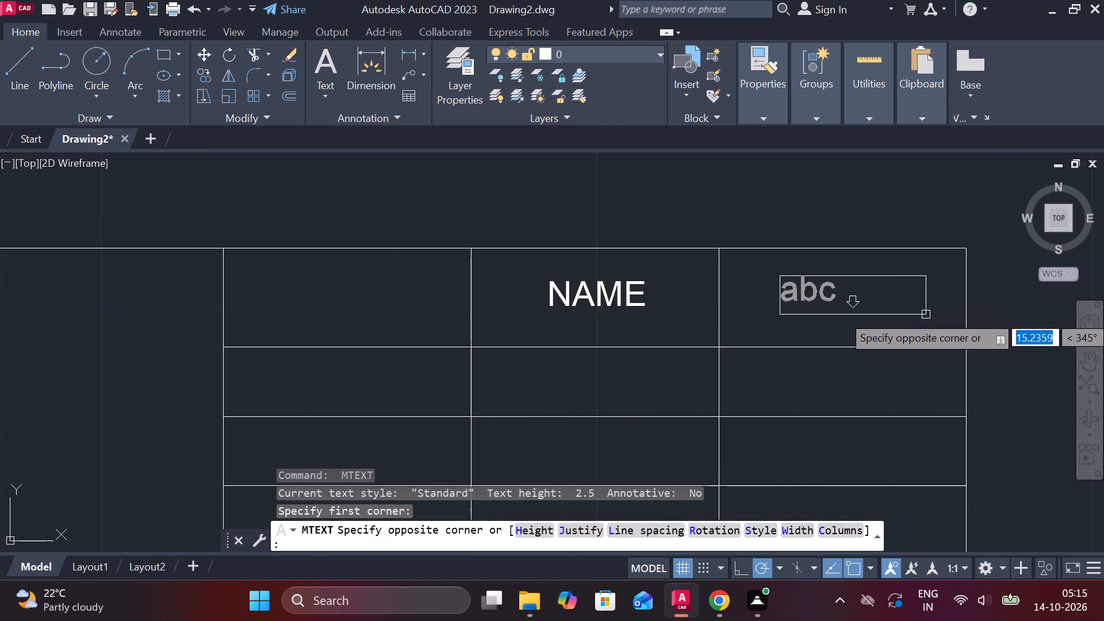
left_click(926, 315)
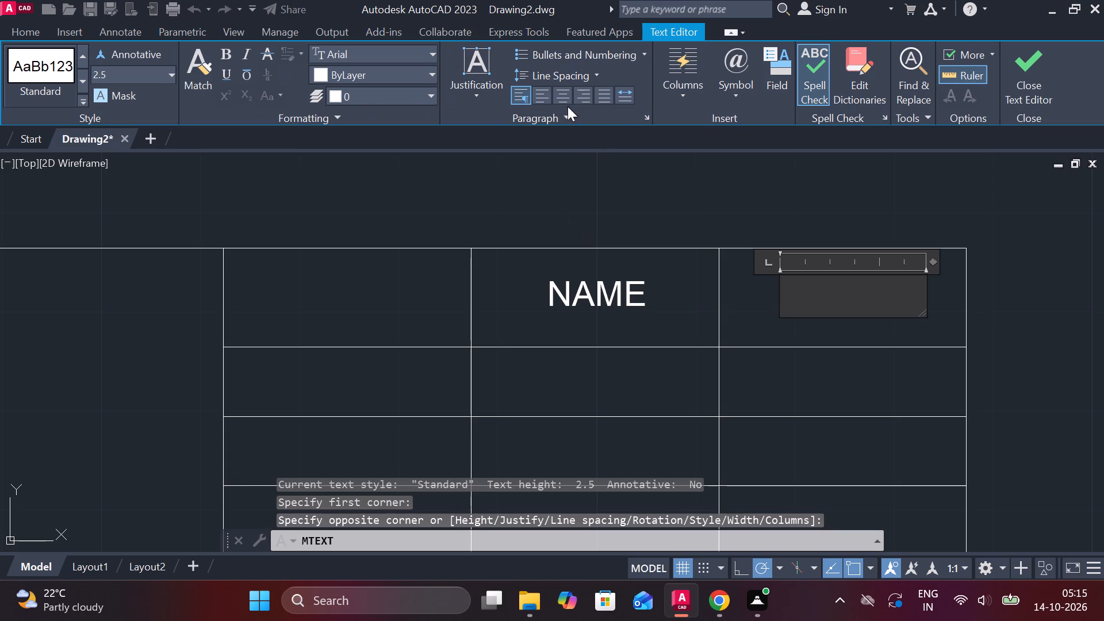
left_click(565, 103)
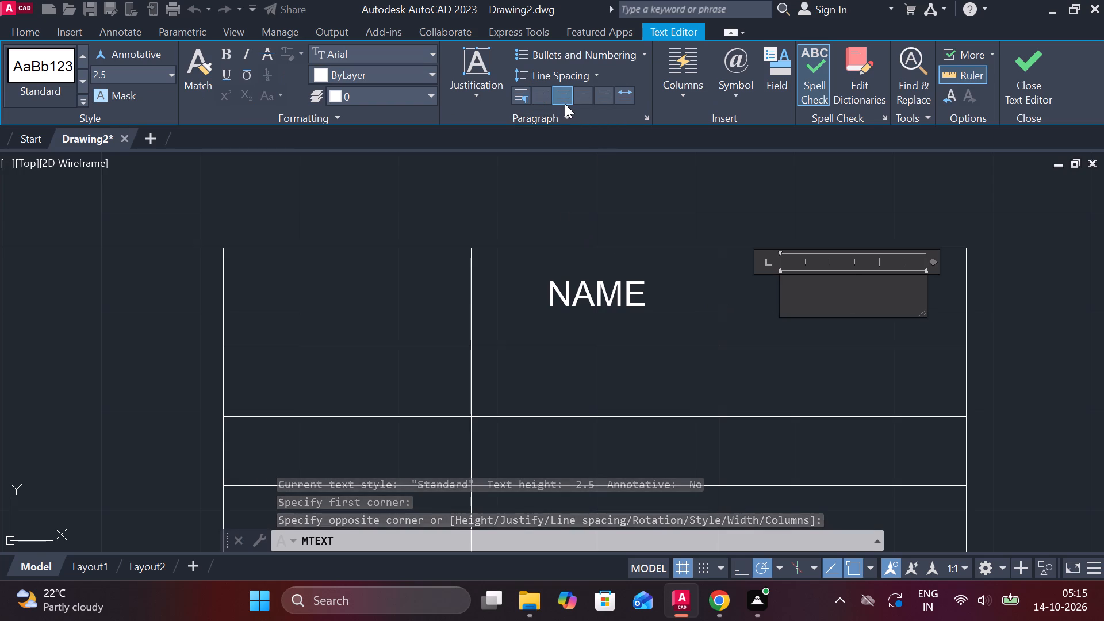
type("DA")
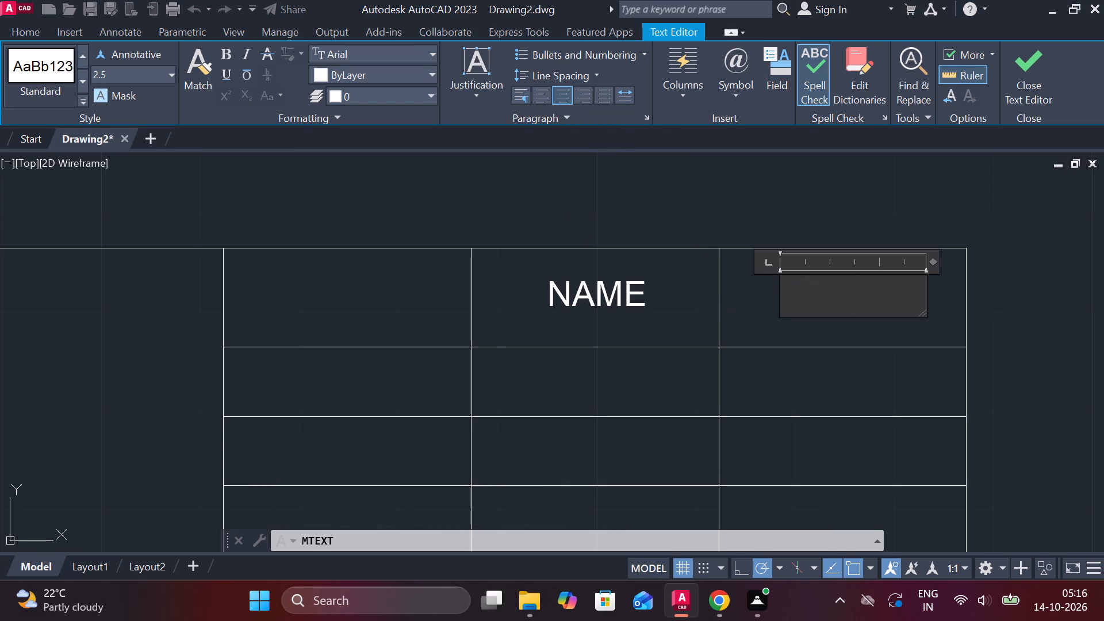
key("d")
type("ATE")
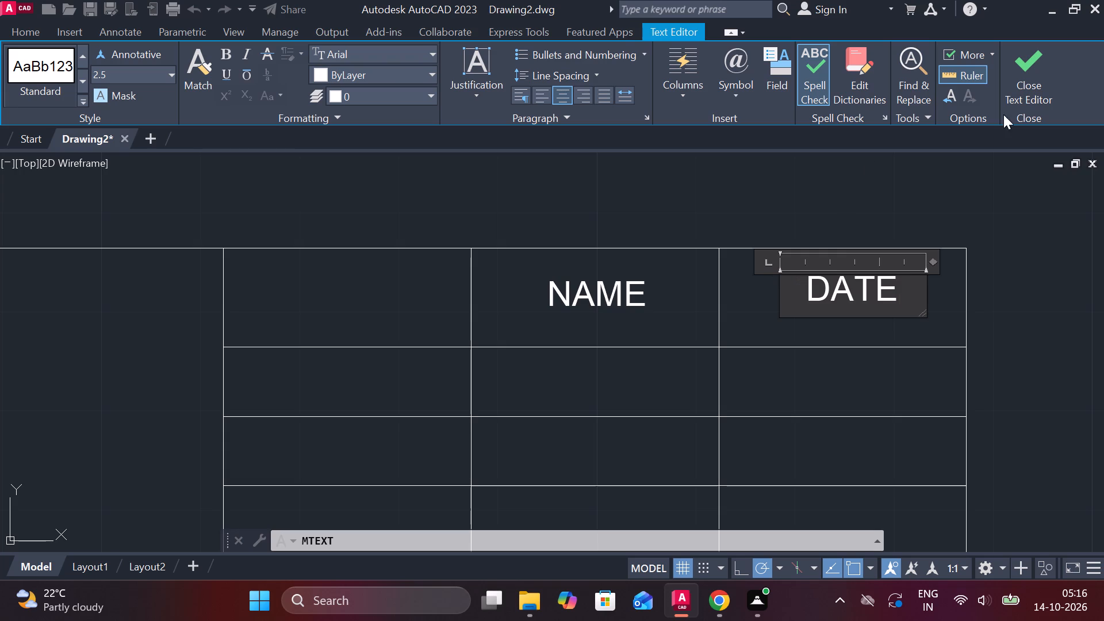
left_click(1018, 91)
Add the centred multiline text DESIGNED in the first column's cell just below the header row.
scroll(776, 321, "down", 1)
middle_click_drag(565, 365, 566, 366)
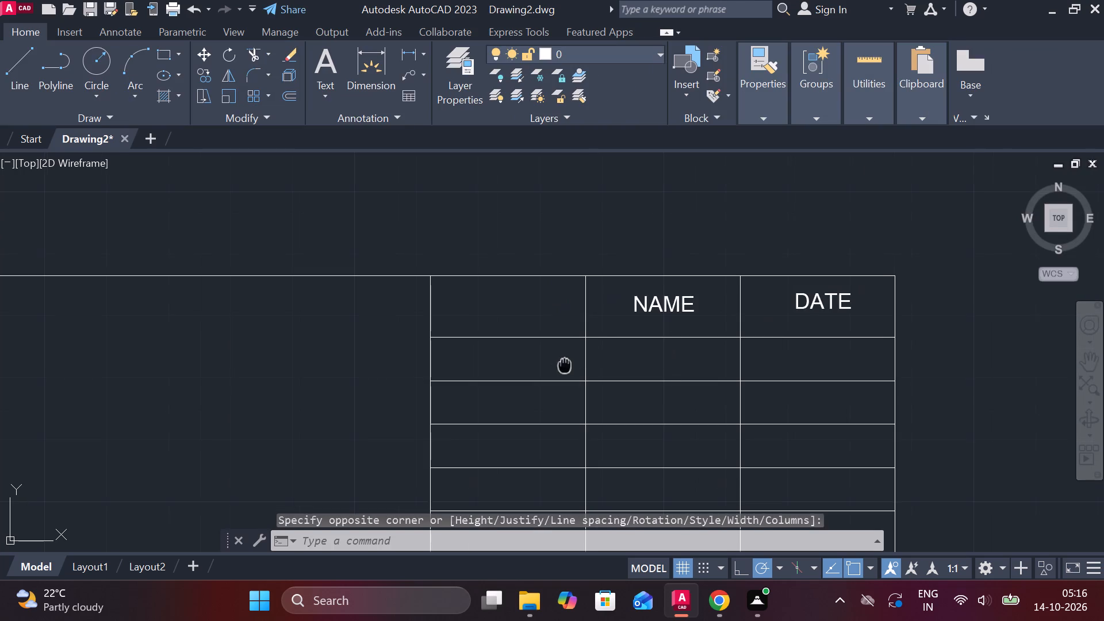
middle_click_drag(566, 366, 643, 329)
scroll(562, 321, "up", 2)
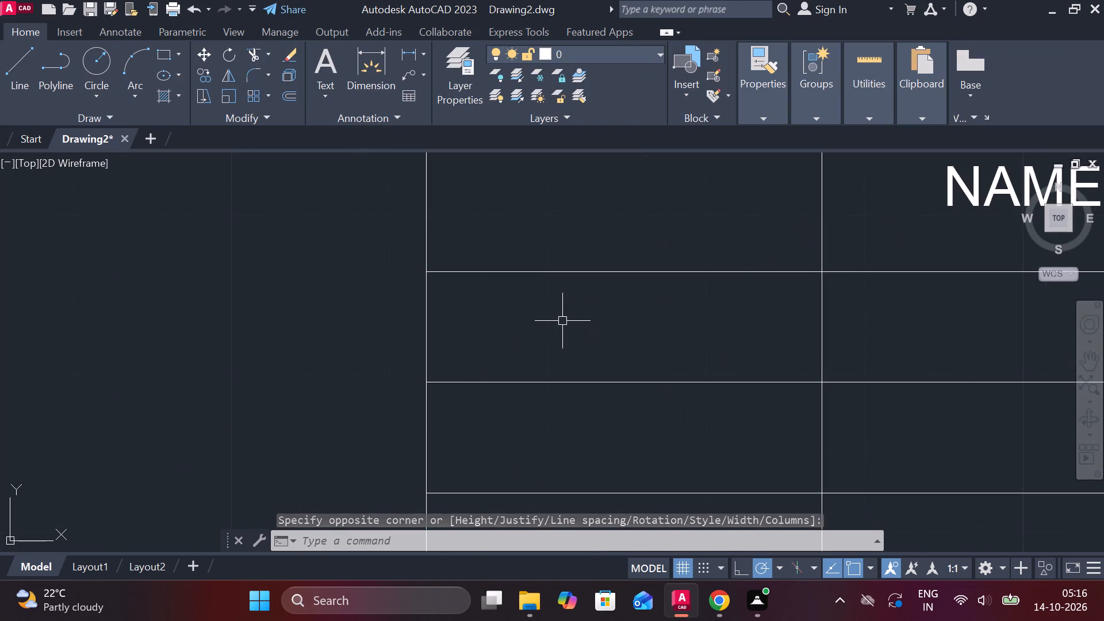
key("space")
left_click(482, 293)
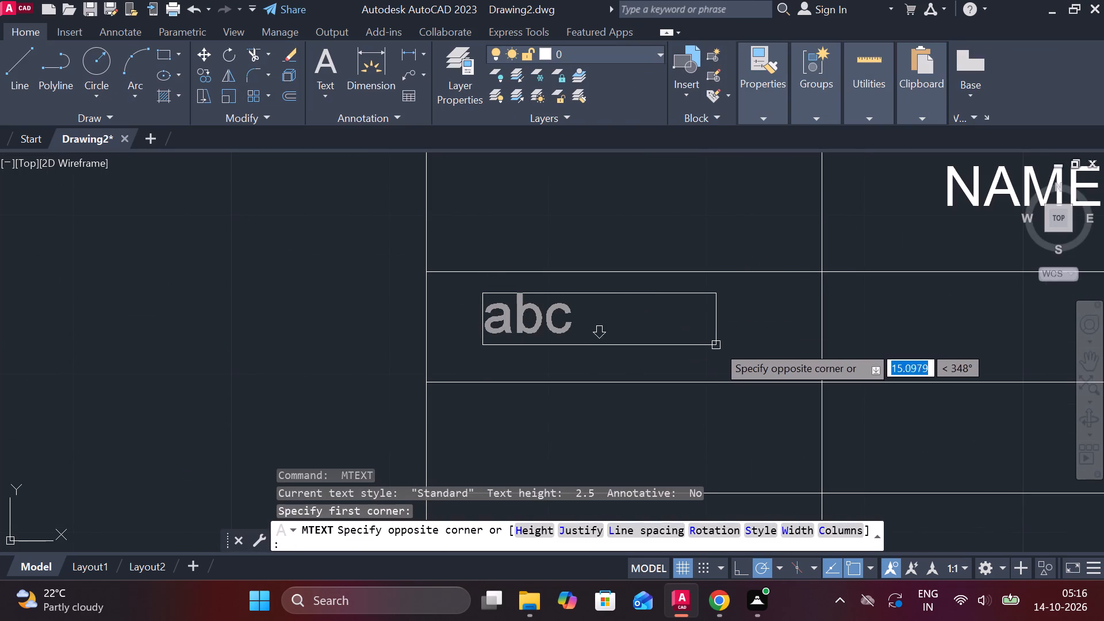
left_click(746, 349)
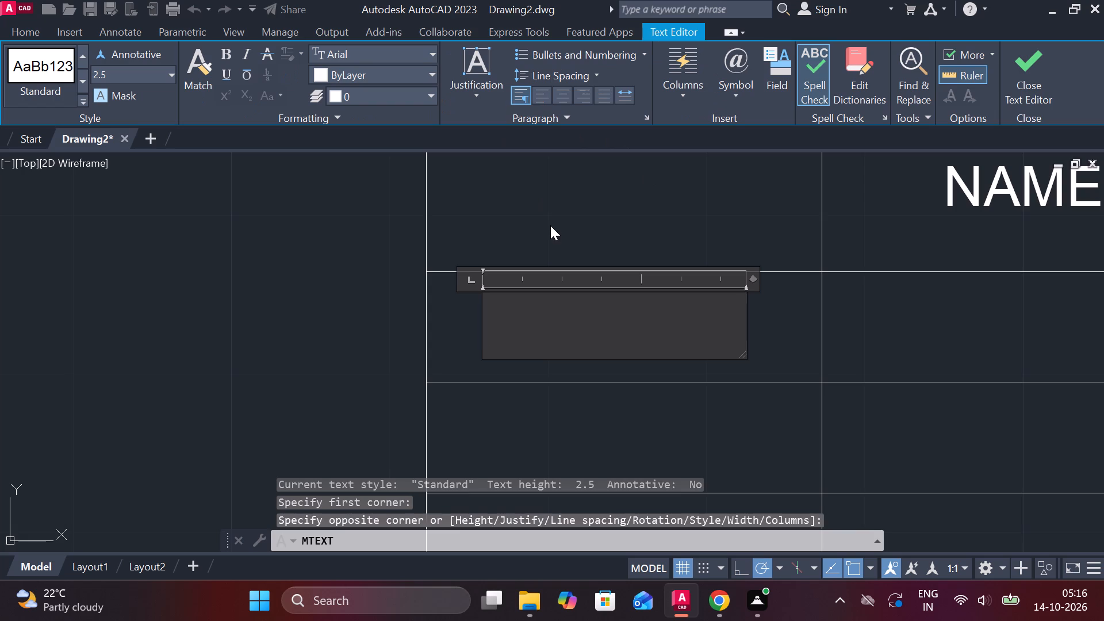
double_click(559, 107)
left_click(559, 97)
type("DESIG")
type("NED")
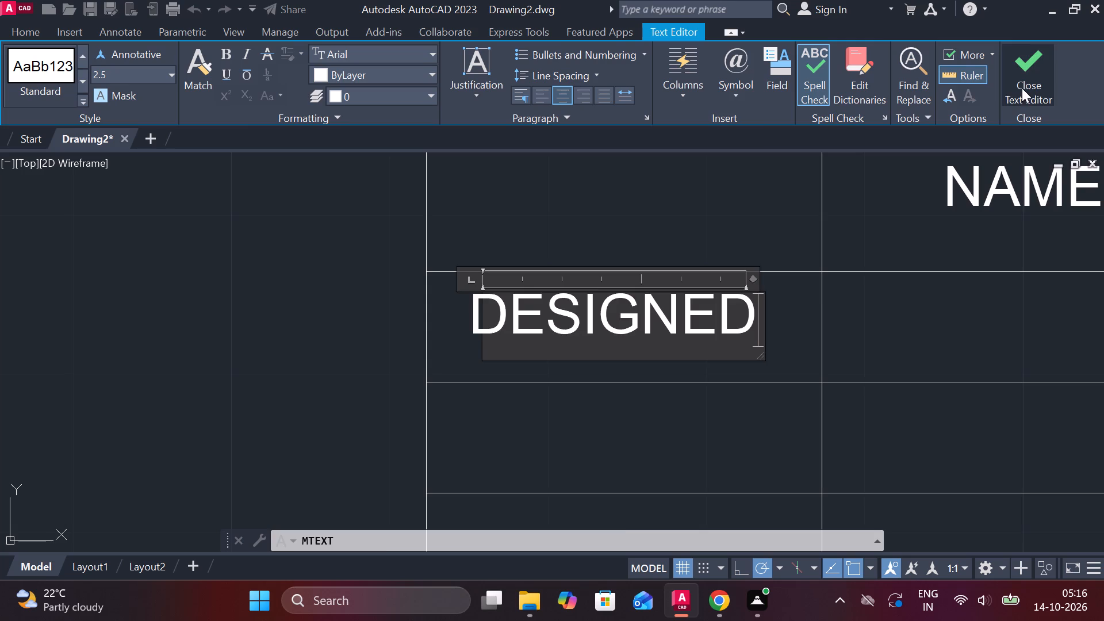
left_click(1022, 88)
Add the centred multiline text DRAWN in the first column's cell below DESIGNED.
scroll(645, 413, "down", 1)
middle_click_drag(619, 421, 624, 351)
key("space")
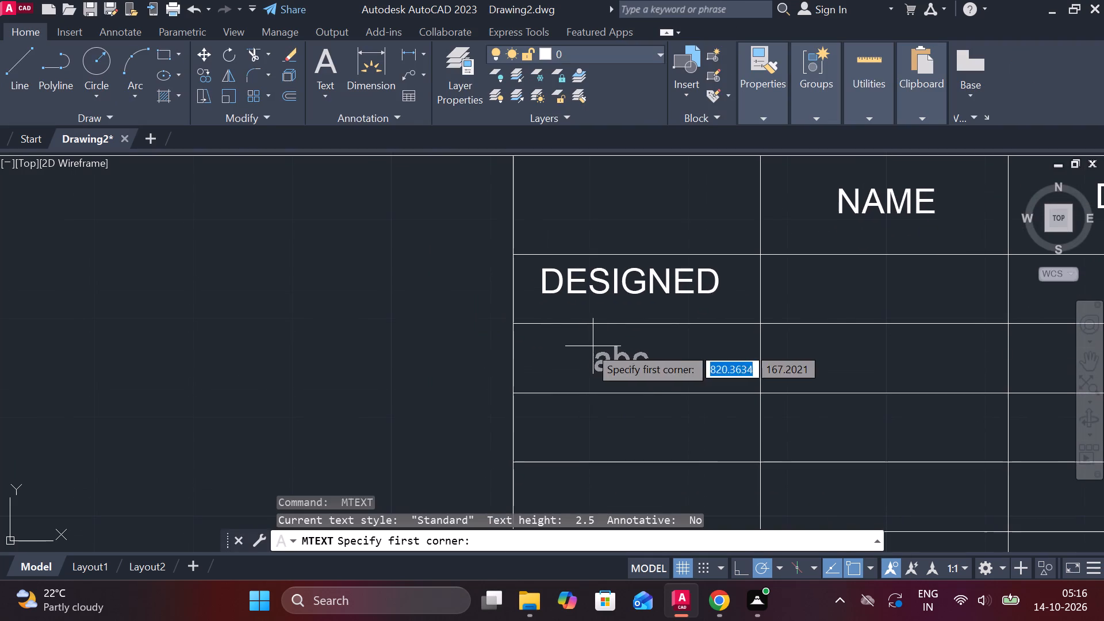
left_click(546, 341)
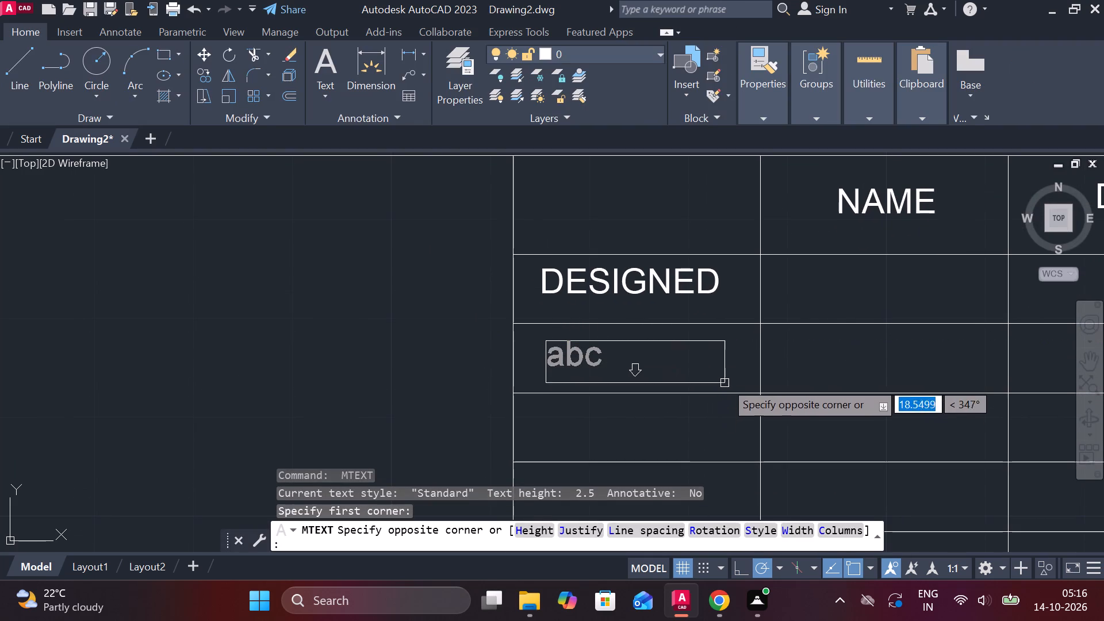
left_click(714, 372)
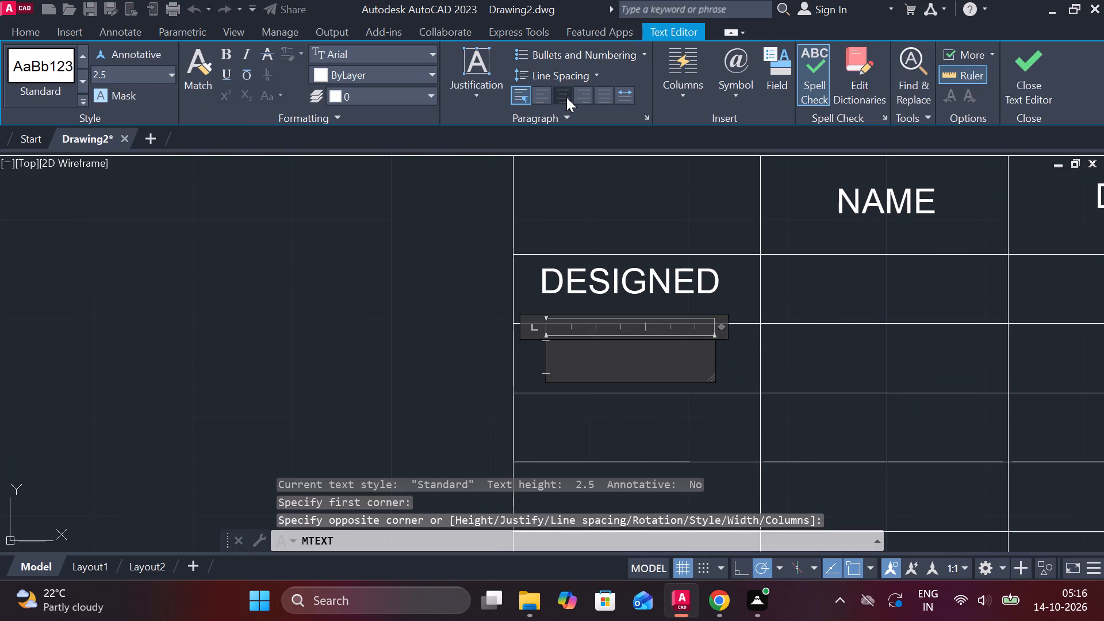
left_click(565, 97)
type("DRAWN")
type("DRAWN")
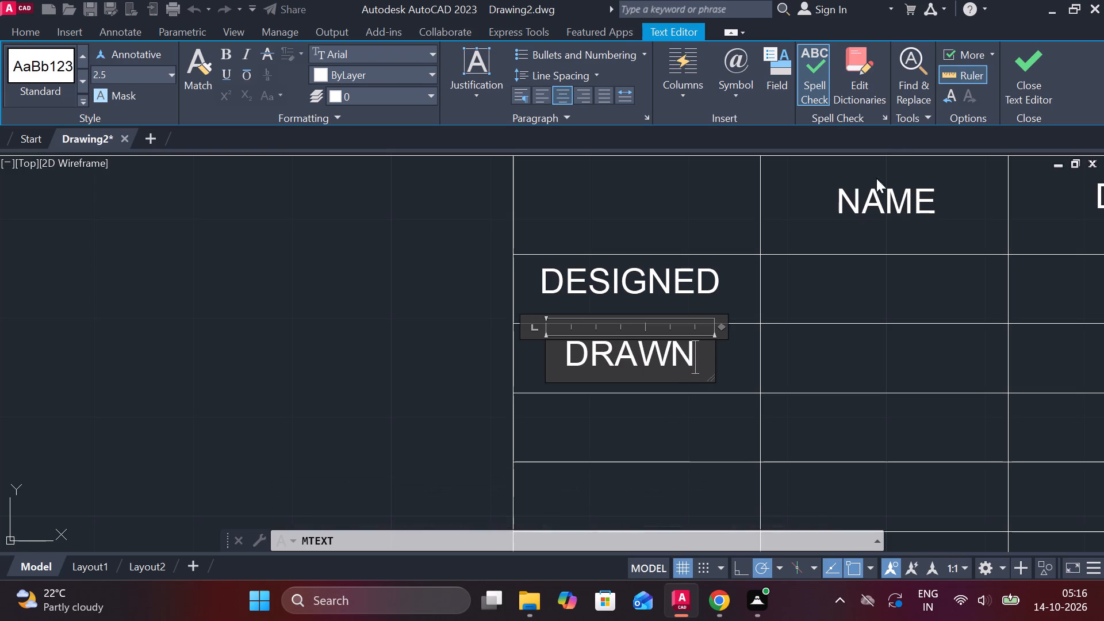
left_click(1032, 102)
Add the centred multiline text CHECKED in the first column's cell below DRAWN.
middle_click_drag(665, 418, 662, 339)
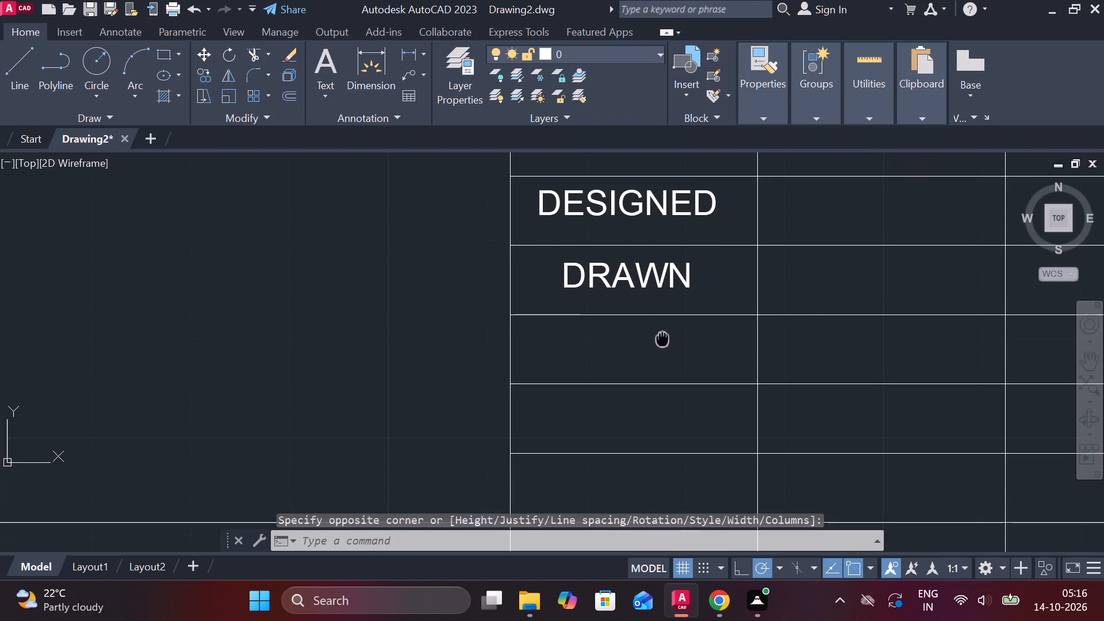
key("space")
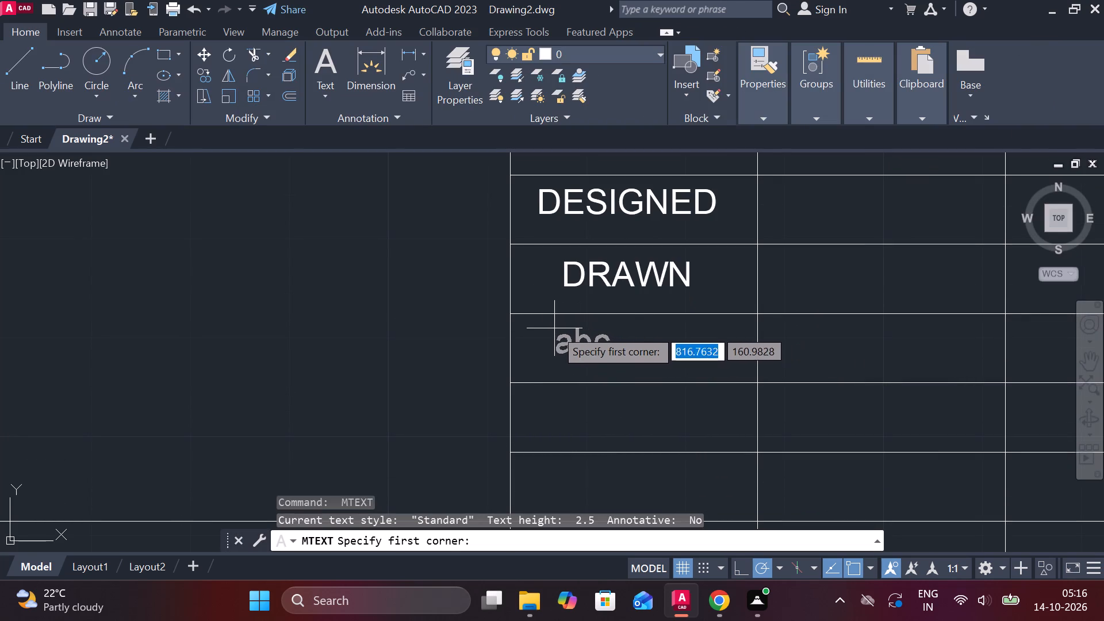
left_click(551, 327)
left_click(696, 367)
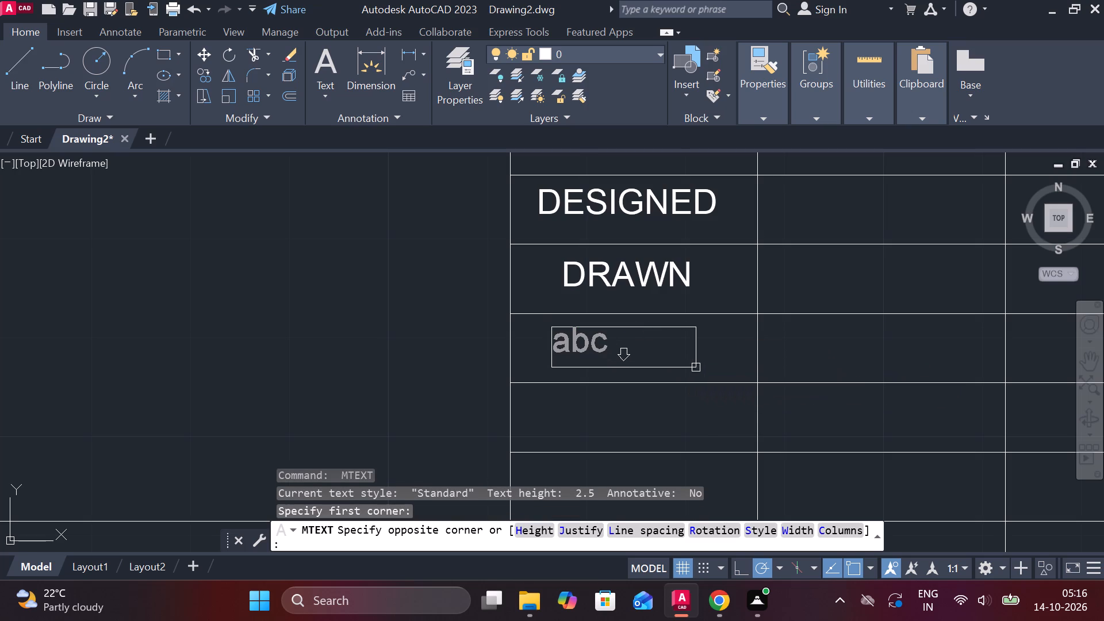
key("c")
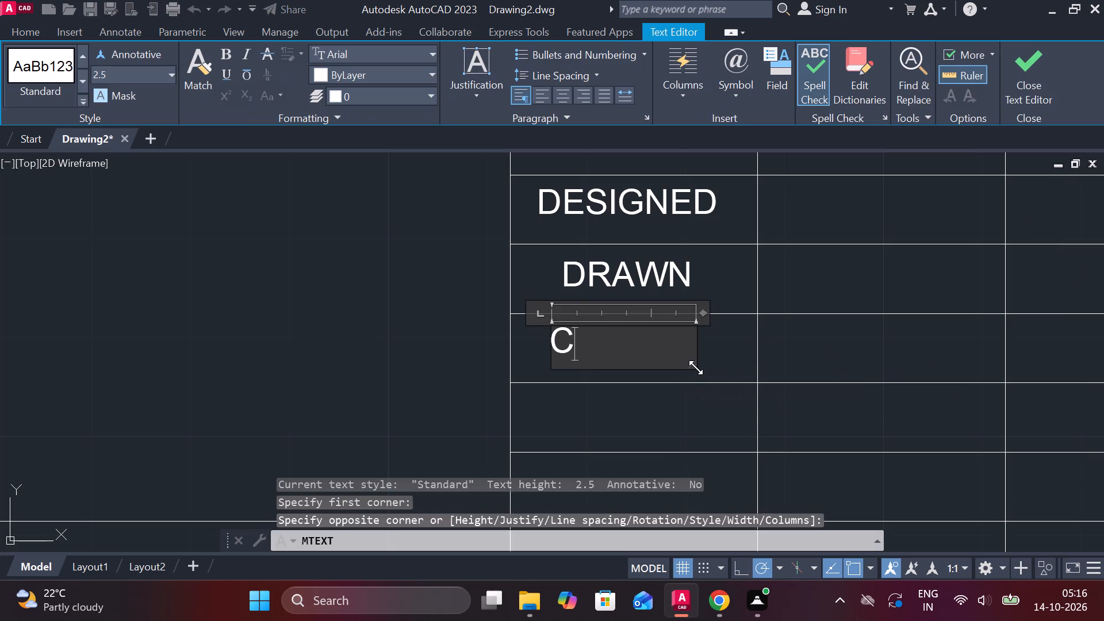
key("j")
key("BackSpace")
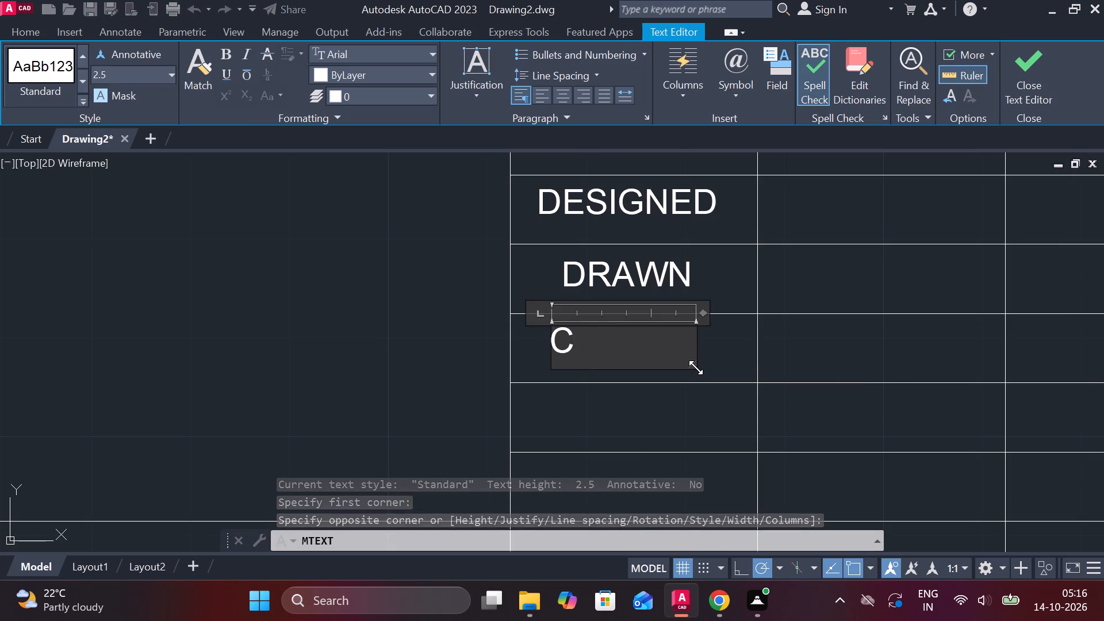
type("HECKED")
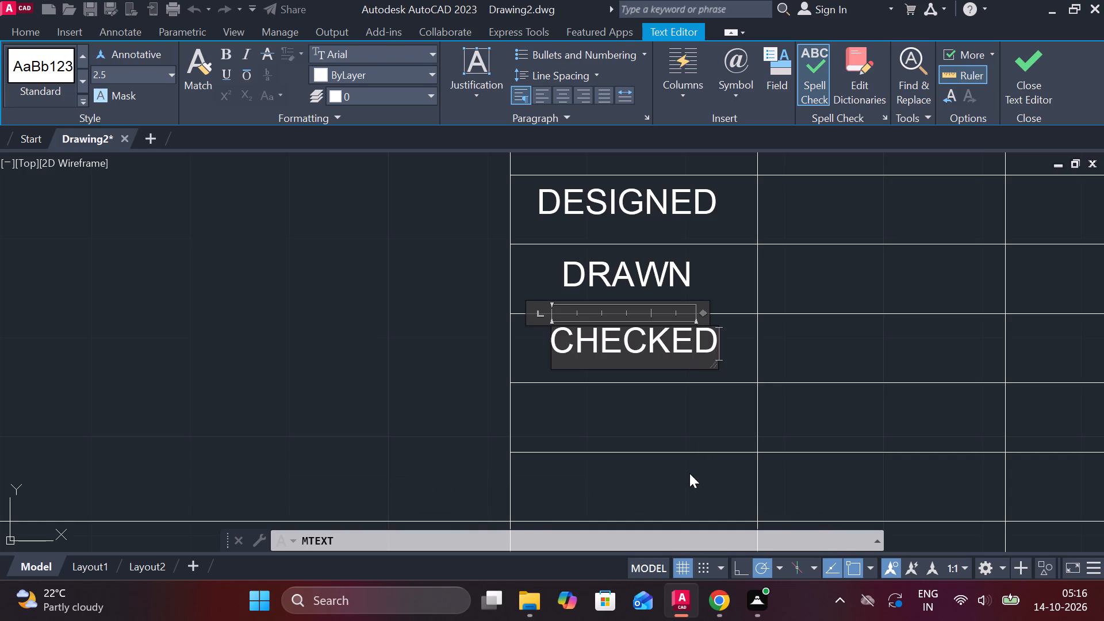
left_click(569, 94)
left_click(1030, 71)
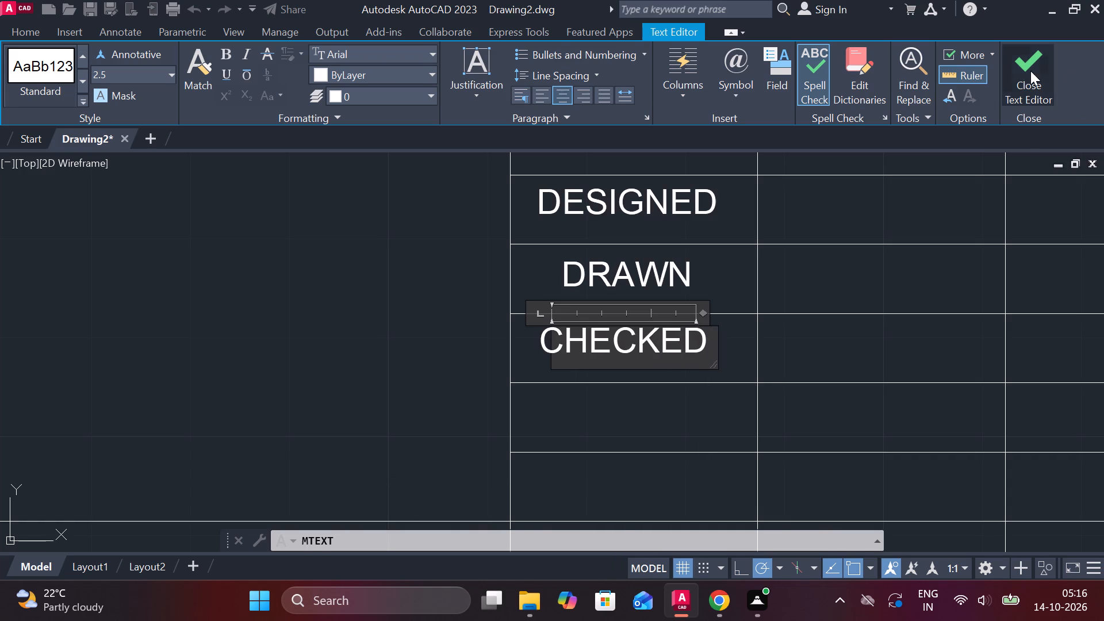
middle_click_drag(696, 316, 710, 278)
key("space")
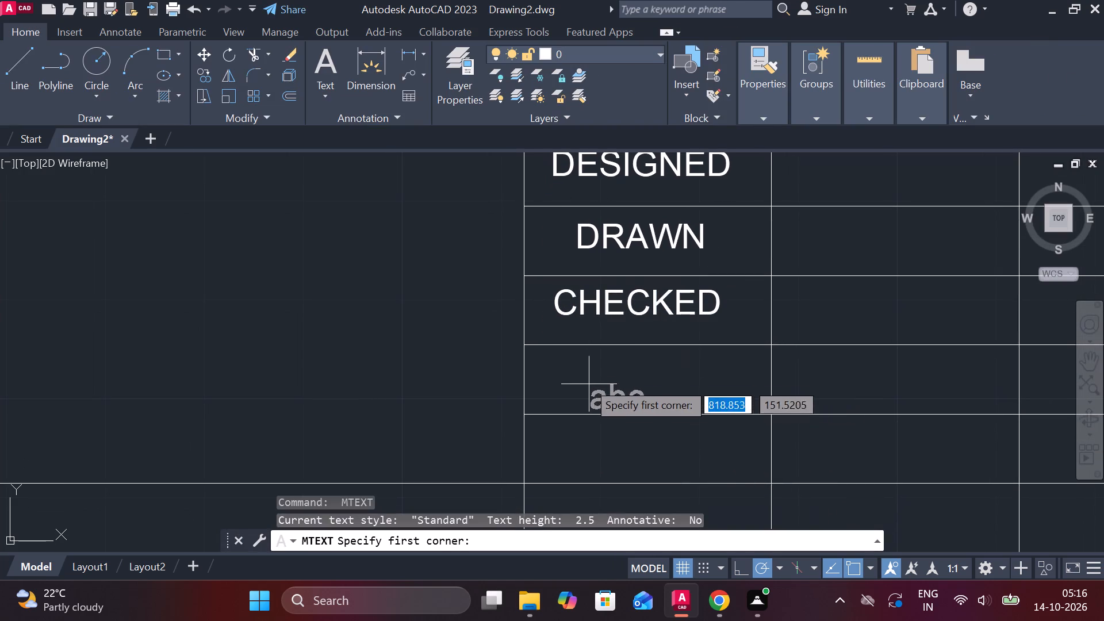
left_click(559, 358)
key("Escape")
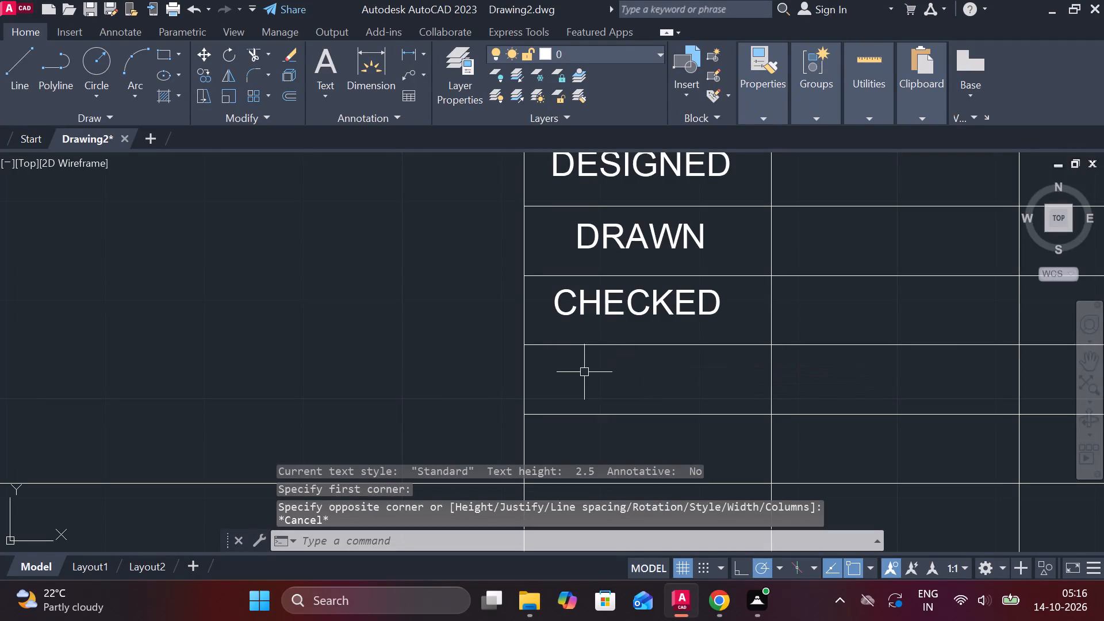
Add the centred multiline text STANDARD in the first column's cell below CHECKED.
key("space")
scroll(576, 371, "up", 2)
left_click(553, 340)
scroll(819, 382, "down", 1)
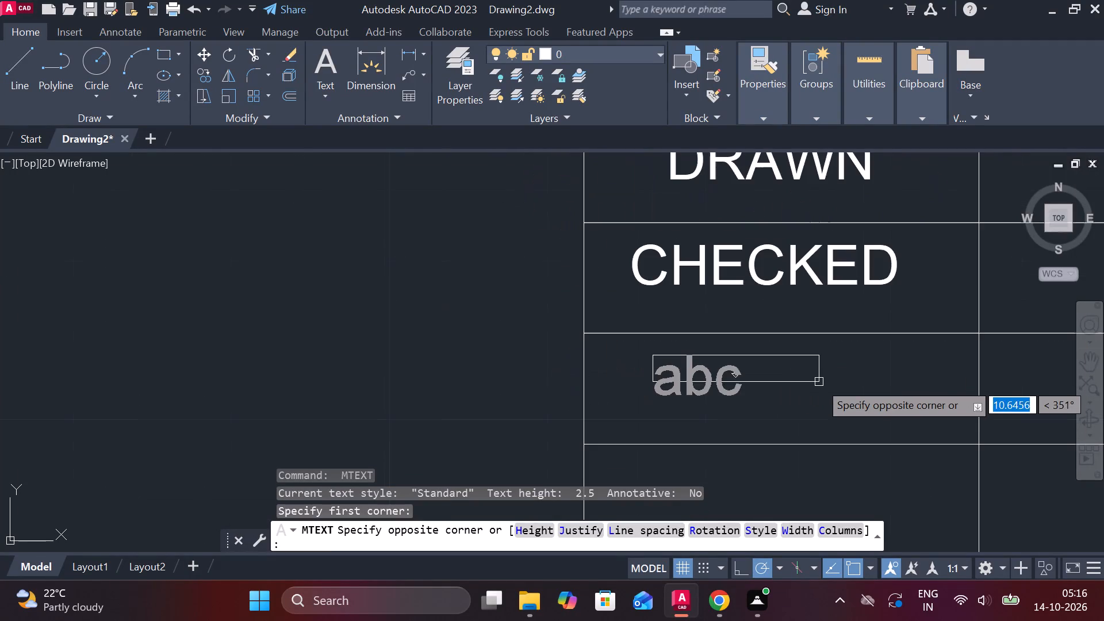
left_click(900, 405)
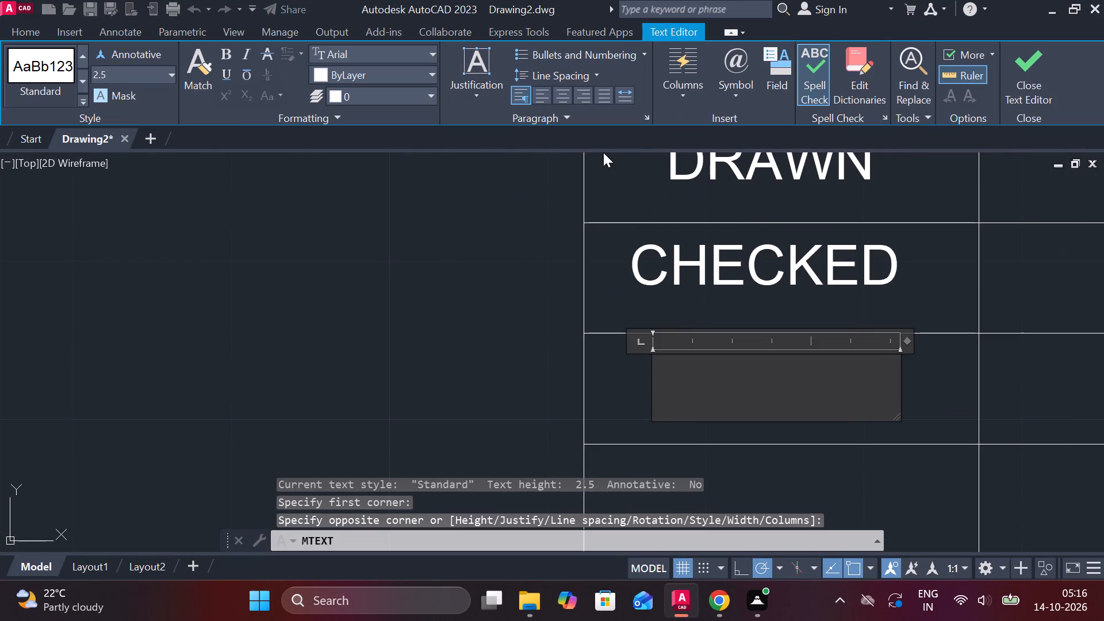
left_click(564, 94)
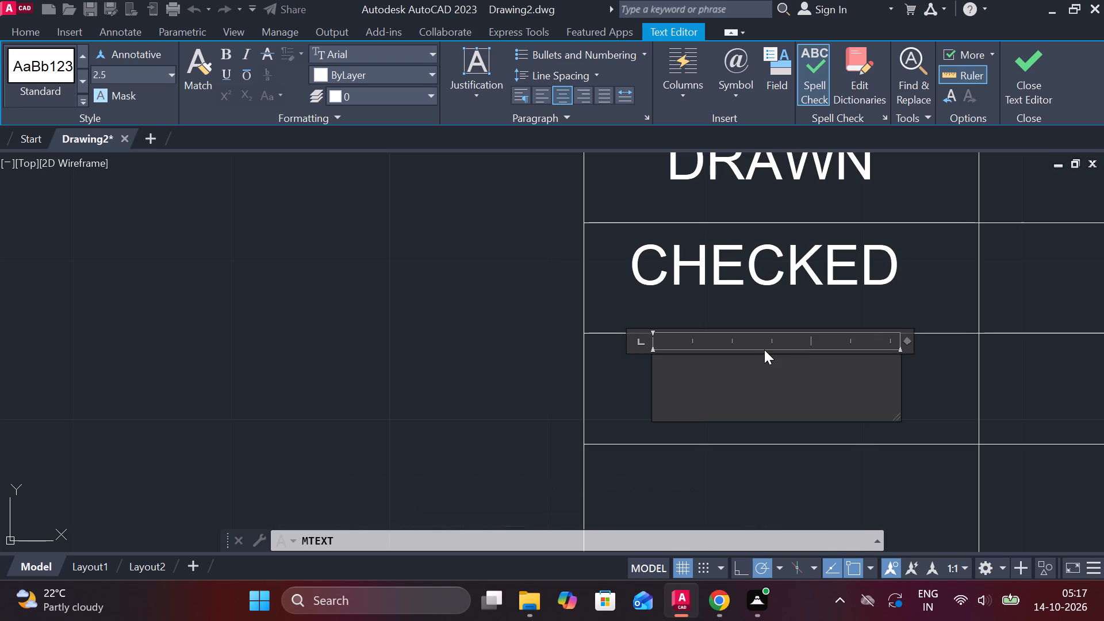
key("s")
type("TAB")
key("BackSpace")
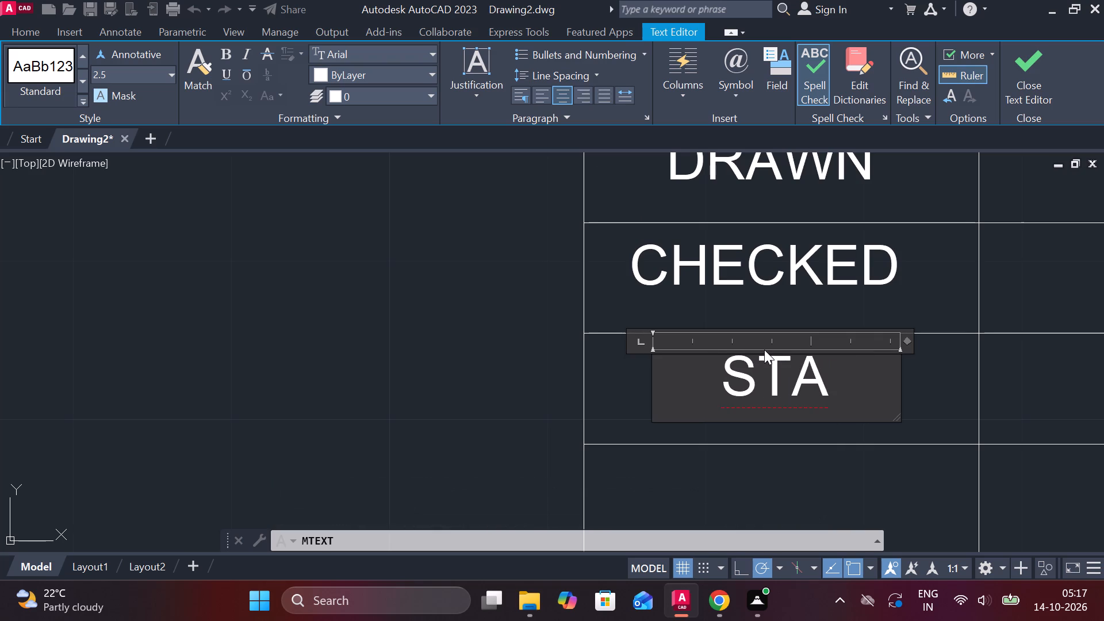
type("NDARD")
left_click(1032, 62)
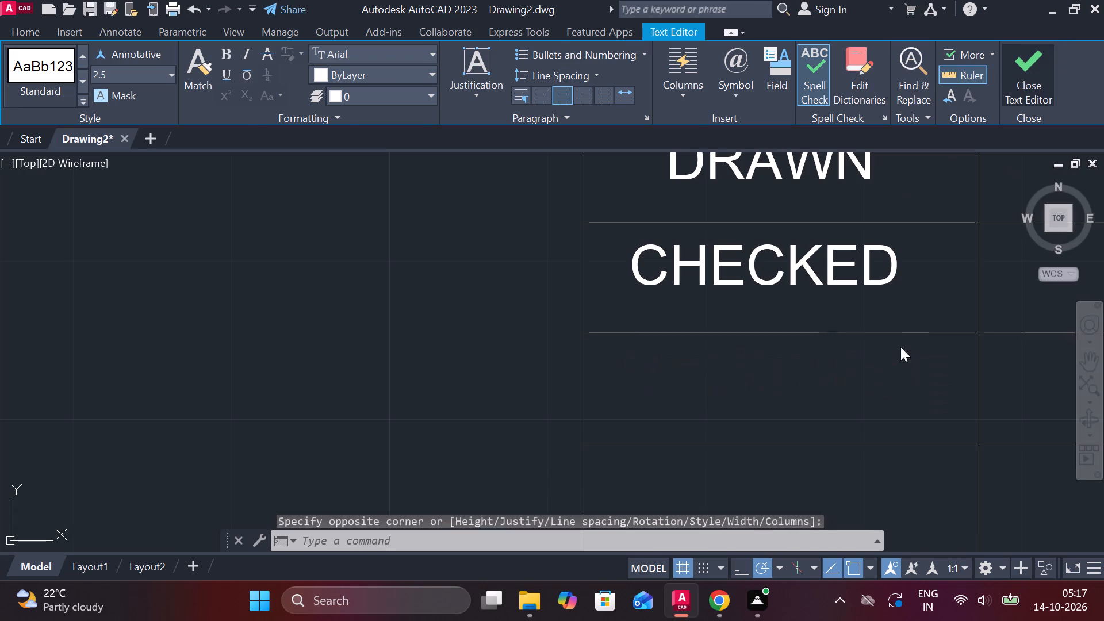
Add the multiline text APPROVED with default alignment in the first column's cell below STANDARD.
scroll(885, 356, "down", 1)
middle_click_drag(854, 428, 792, 370)
scroll(685, 379, "up", 1)
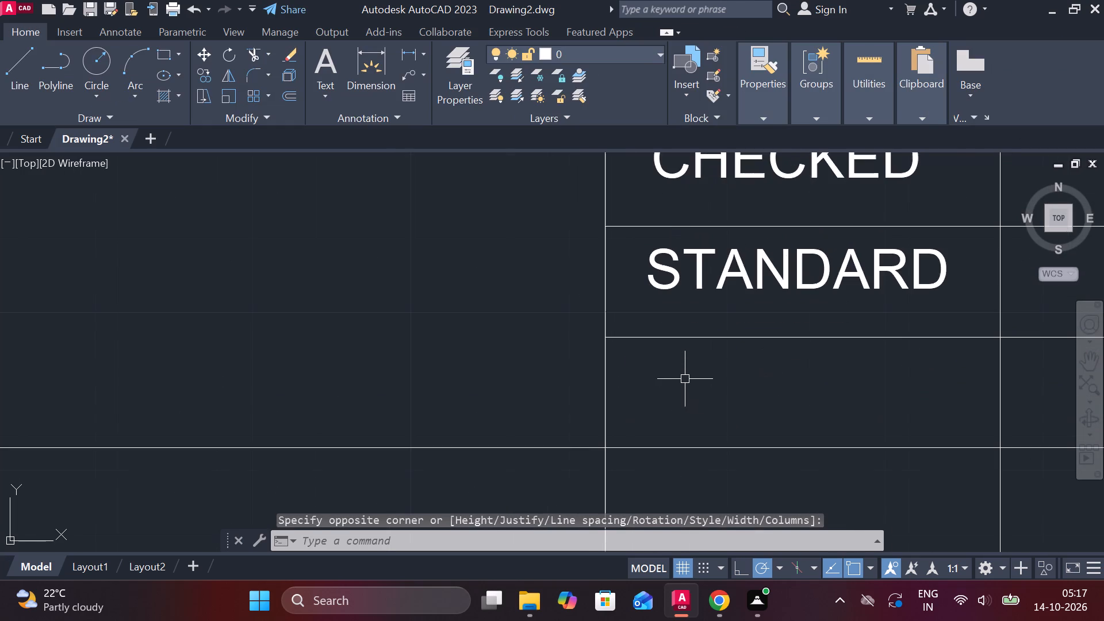
key("space")
left_click(658, 362)
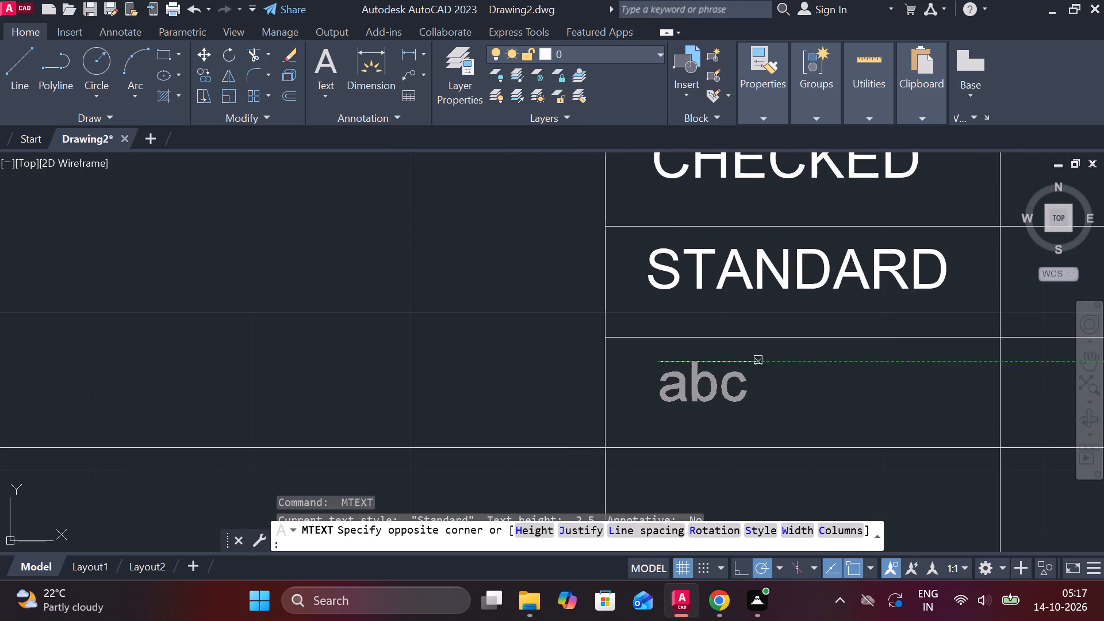
left_click(948, 412)
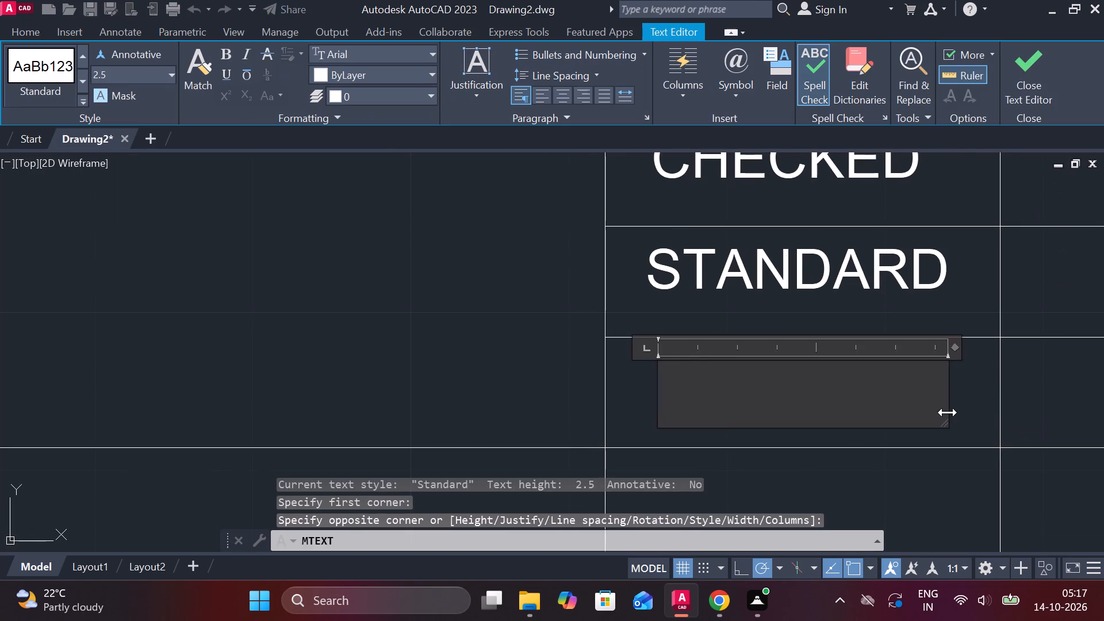
type("APPROVED")
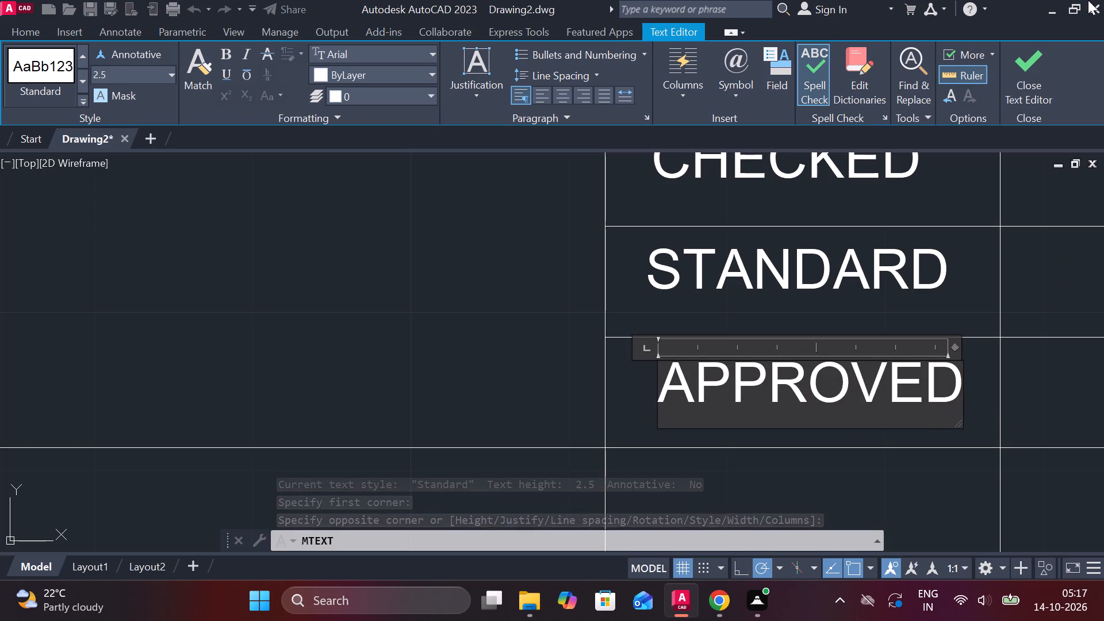
left_click(1040, 62)
Trim the two vertical column lines in the table's bottom row, making one wide cell below the APPROVED row.
scroll(863, 317, "down", 3)
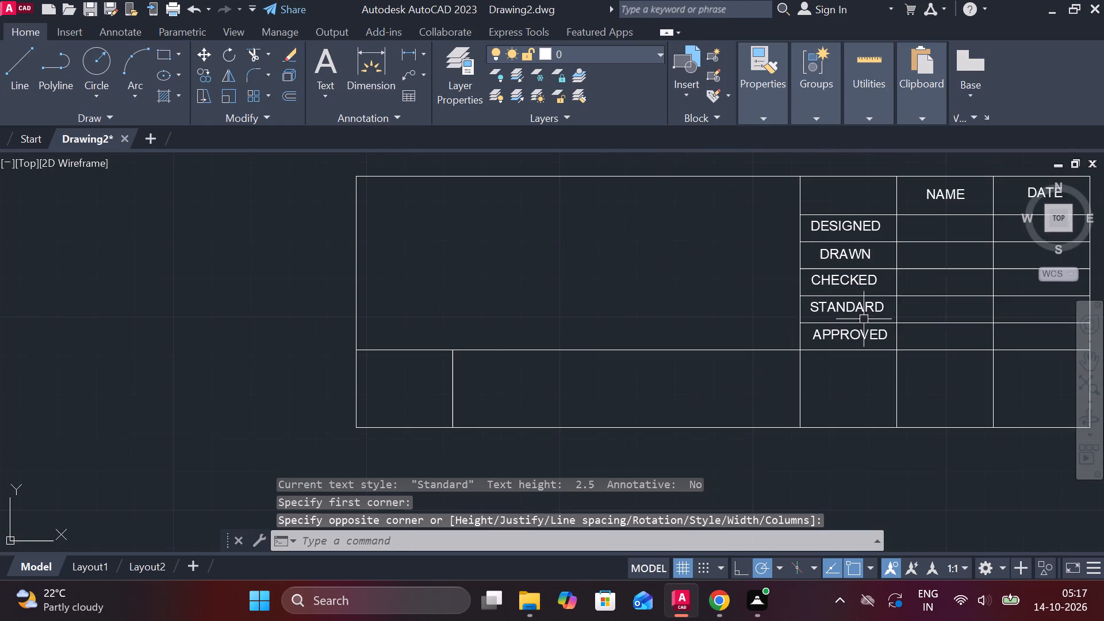
middle_click_drag(922, 301, 796, 299)
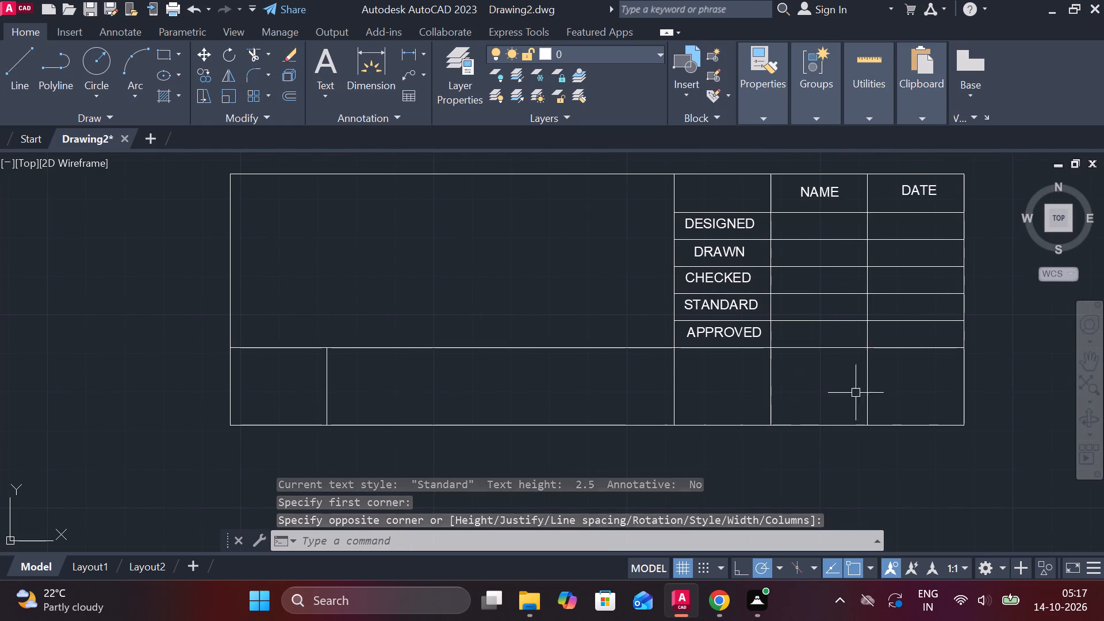
type("TR")
key("space")
left_click_drag(902, 388, 760, 393)
key("Escape")
Add the centred multiline text DRAWING NO in the wide cell below APPROVED, narrowing its text box around the wording.
scroll(695, 346, "up", 1)
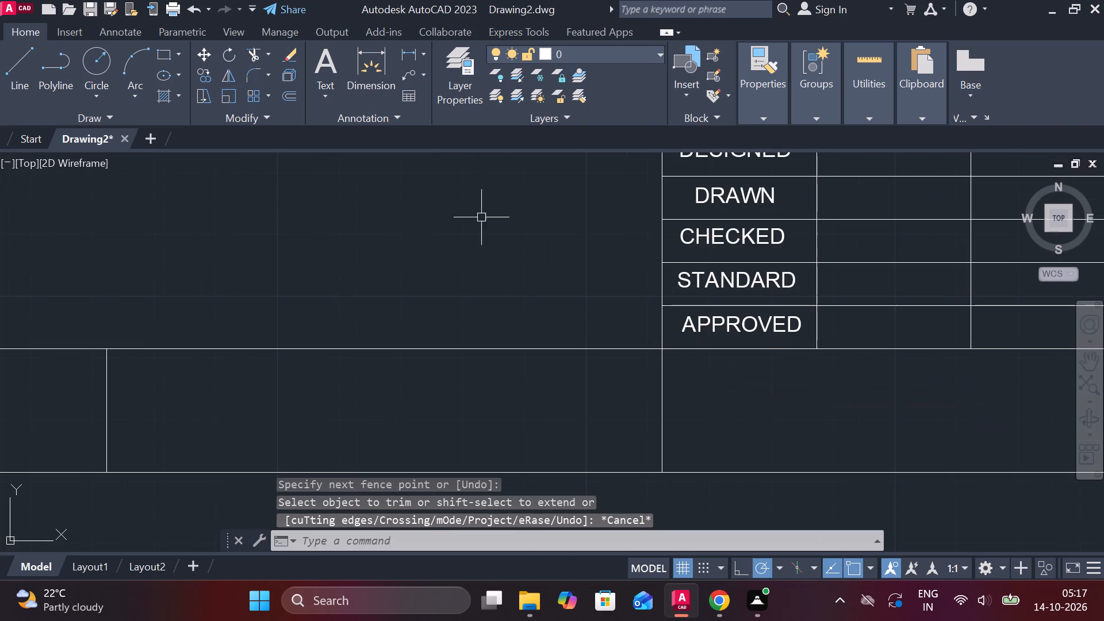
type("MT")
key("space")
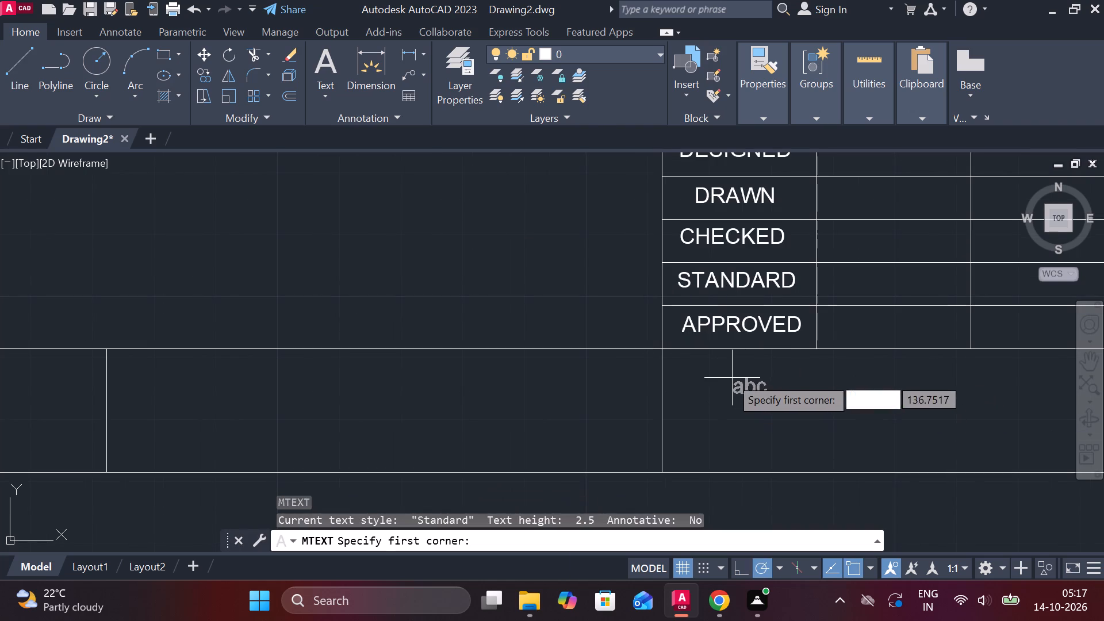
left_click(716, 371)
left_click(981, 402)
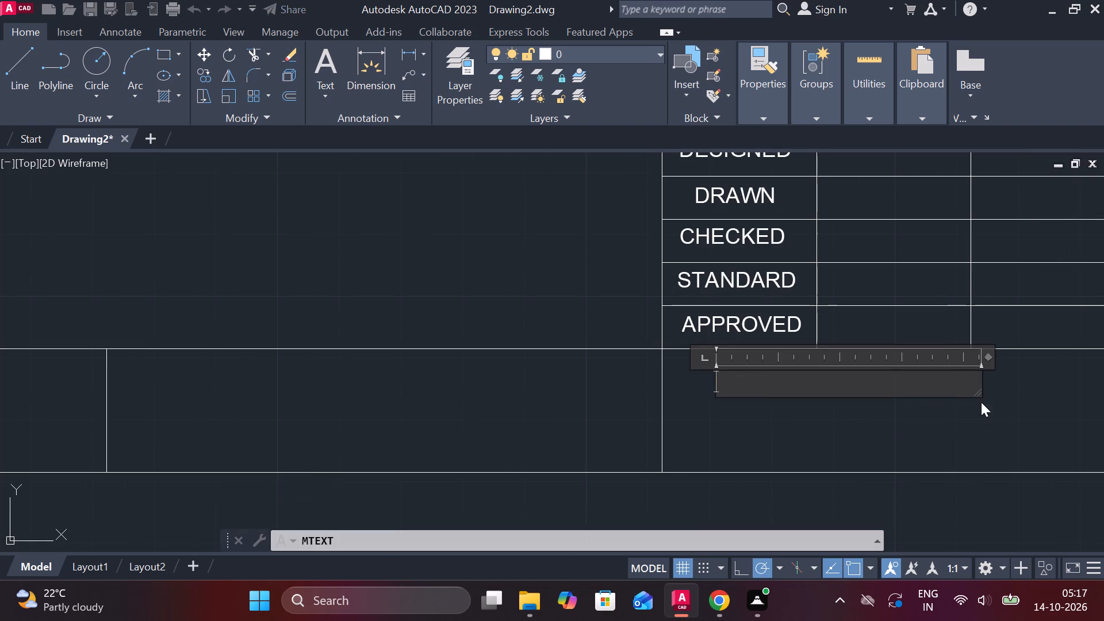
left_click(568, 101)
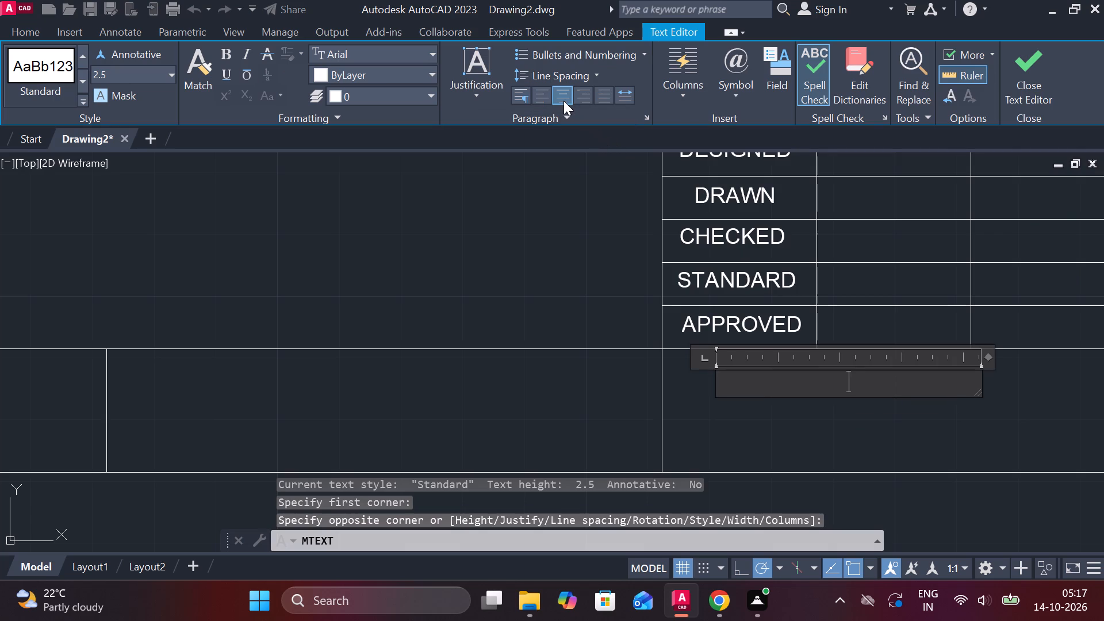
type("DRAE")
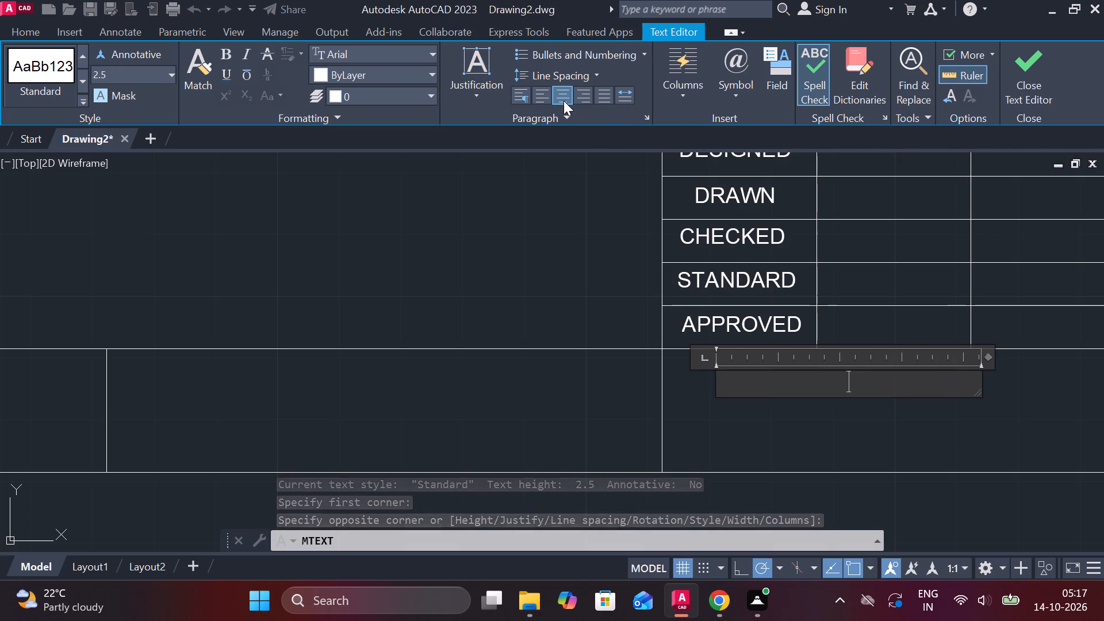
key("BackSpace")
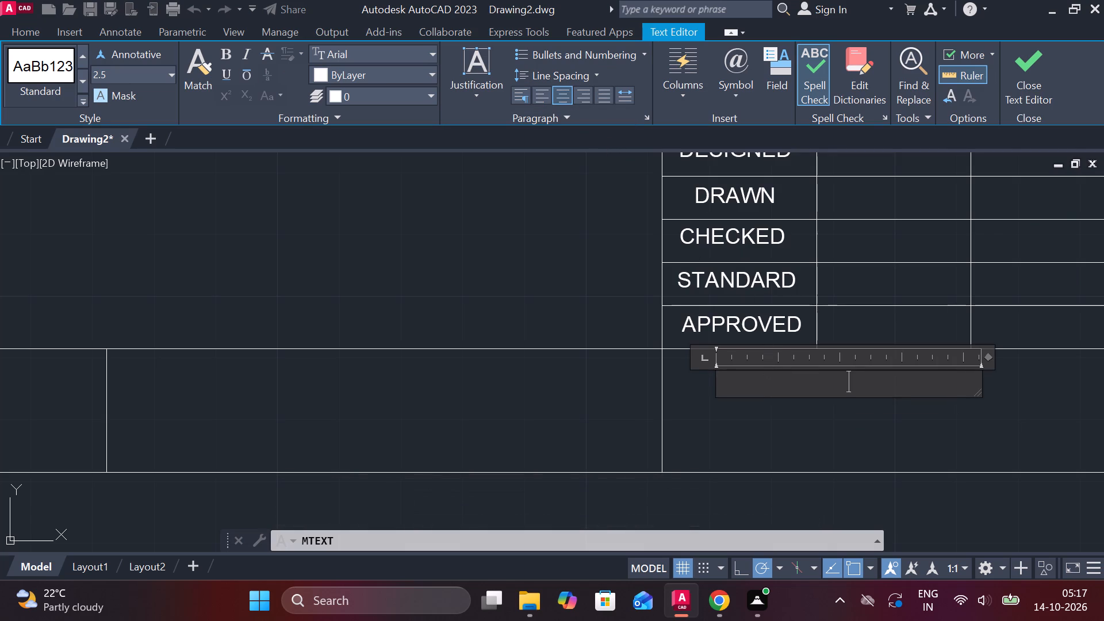
key("d")
type("RAWING NO")
left_click(999, 85)
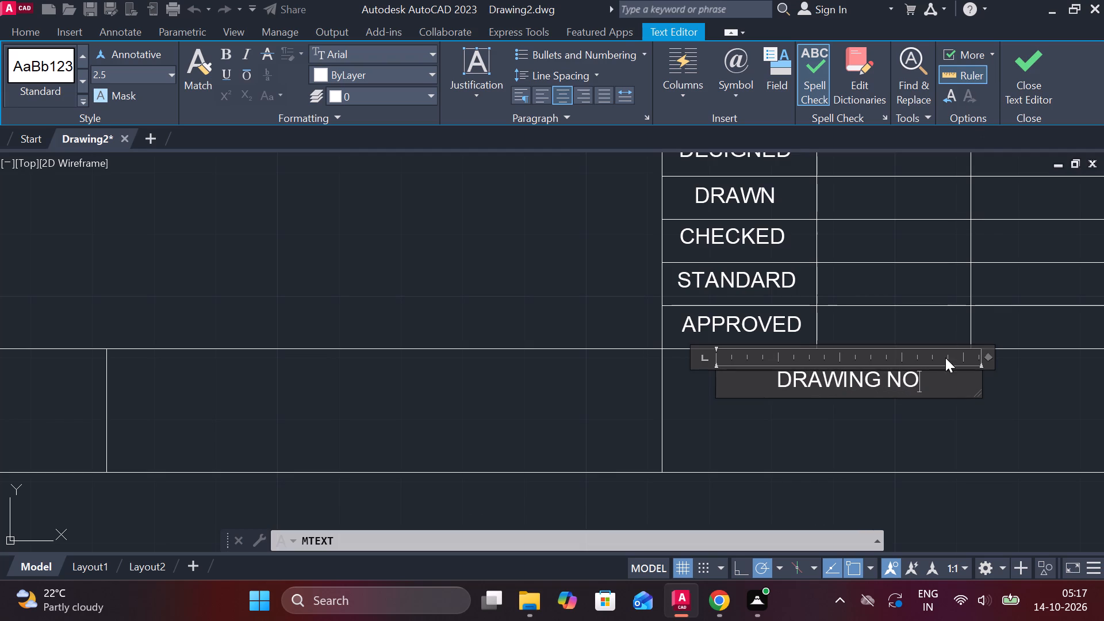
left_click_drag(980, 379, 923, 379)
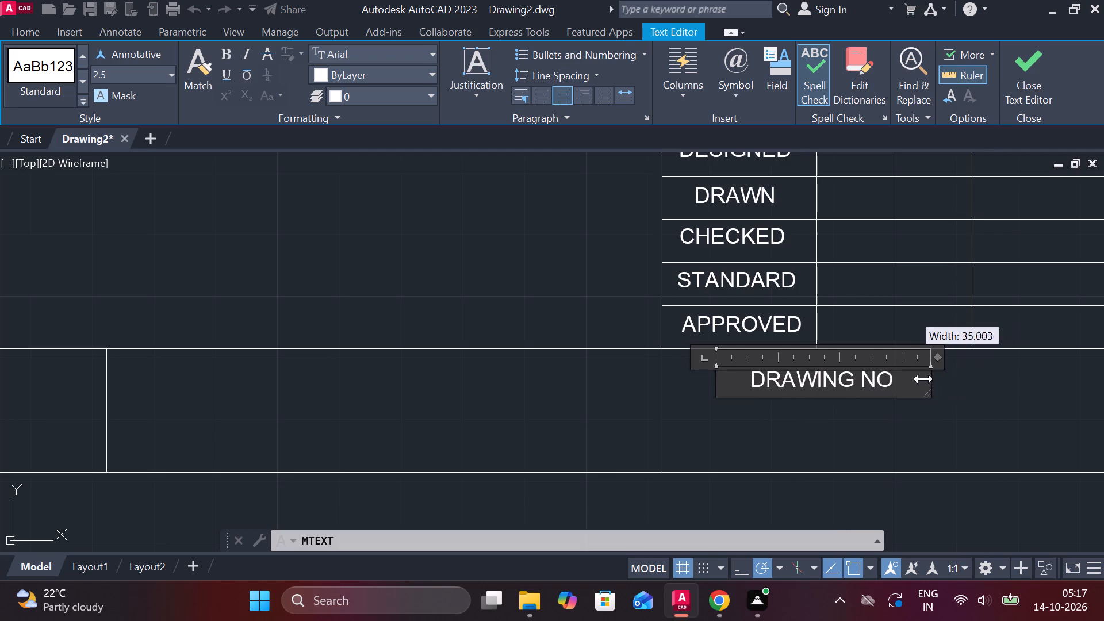
left_click_drag(923, 379, 886, 379)
double_click(886, 379)
left_click(1023, 65)
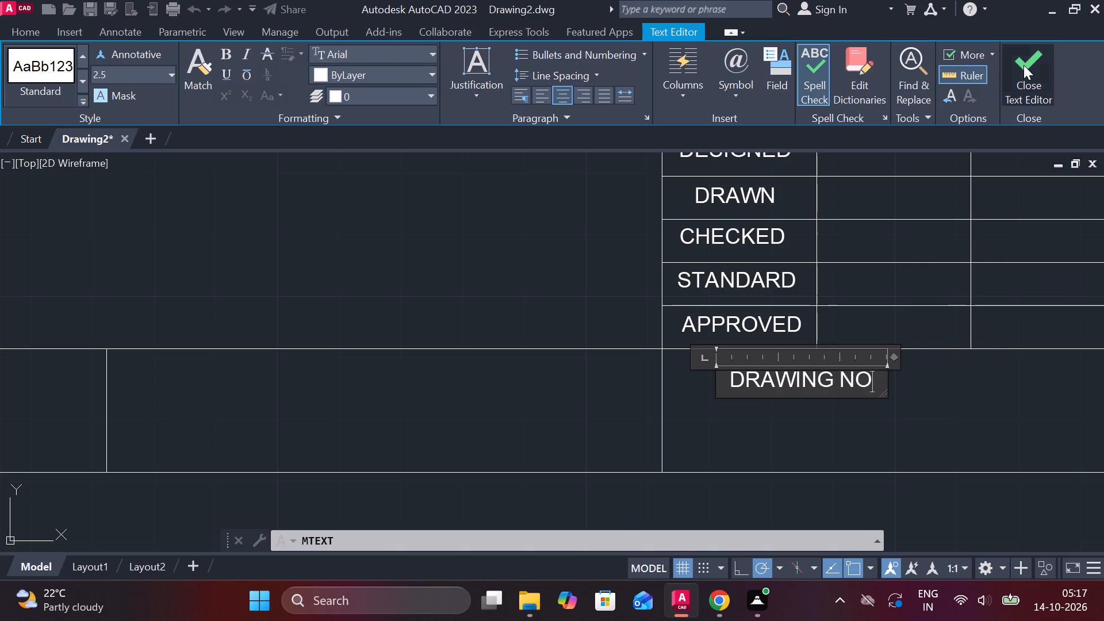
Add the centred multiline text SHEET NO 1 of 1 near the lower-right corner of the DRAWING NO cell, widening its text box to one line.
middle_click_drag(975, 377, 781, 369)
key("space")
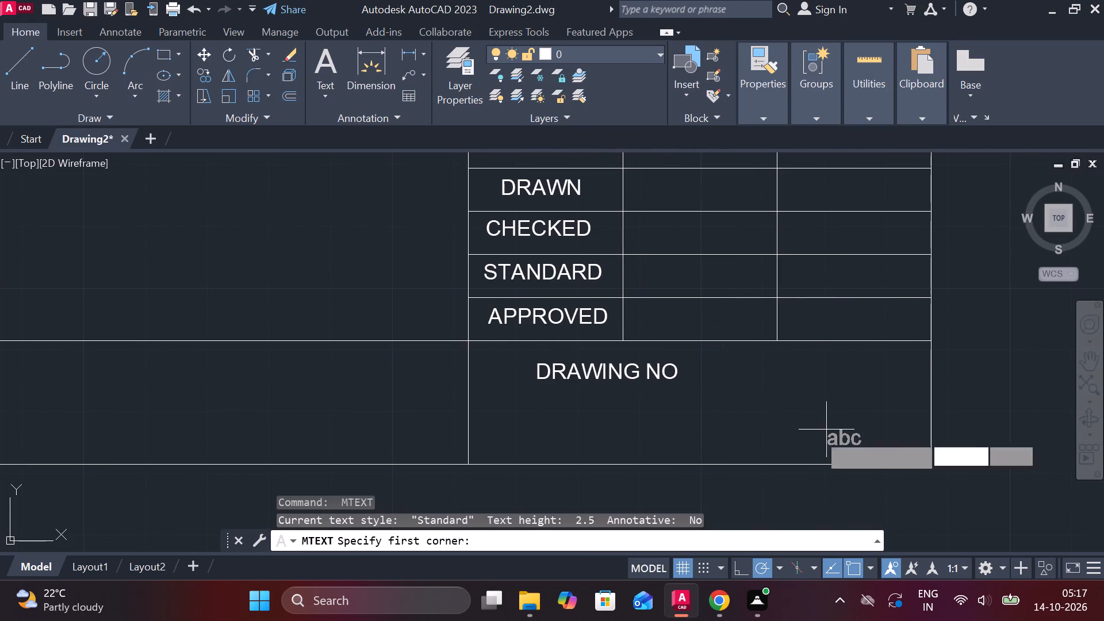
left_click(766, 427)
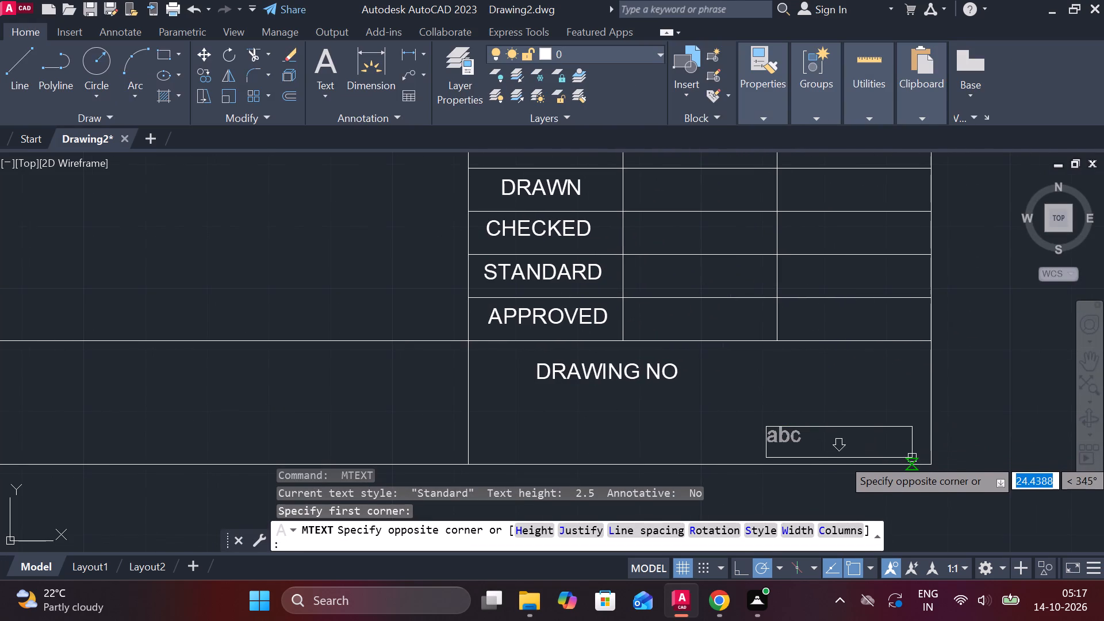
left_click(912, 450)
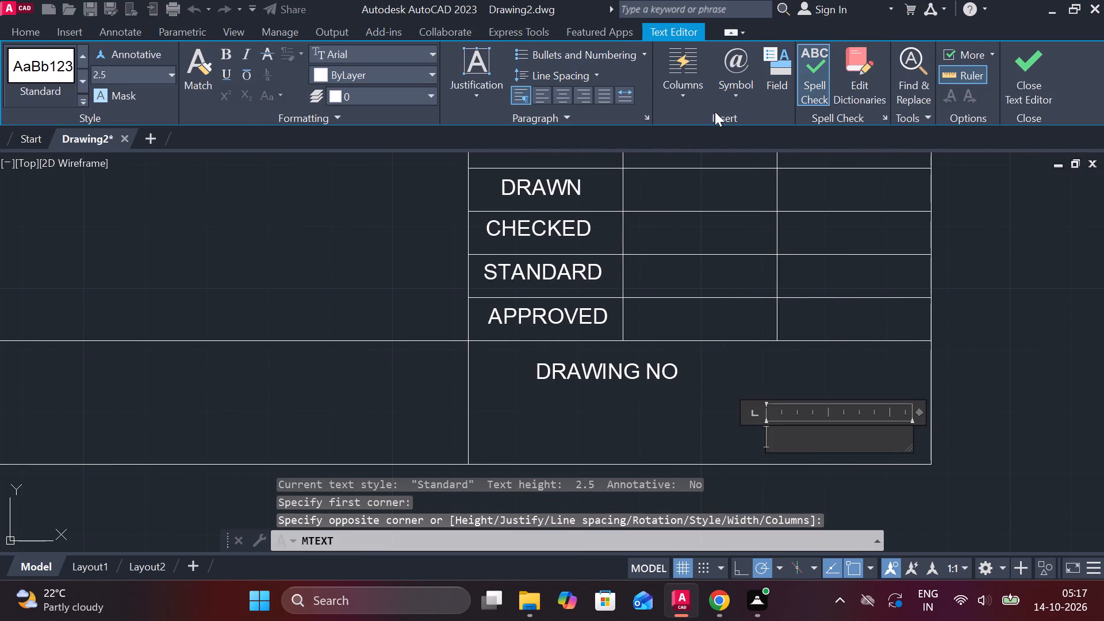
left_click(569, 101)
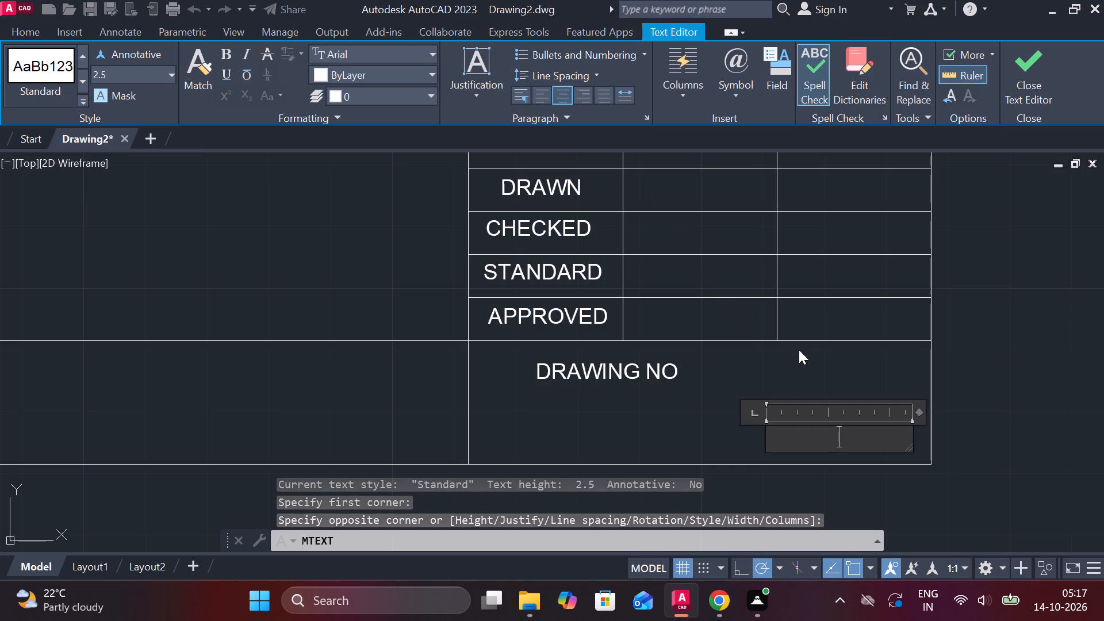
type("SH")
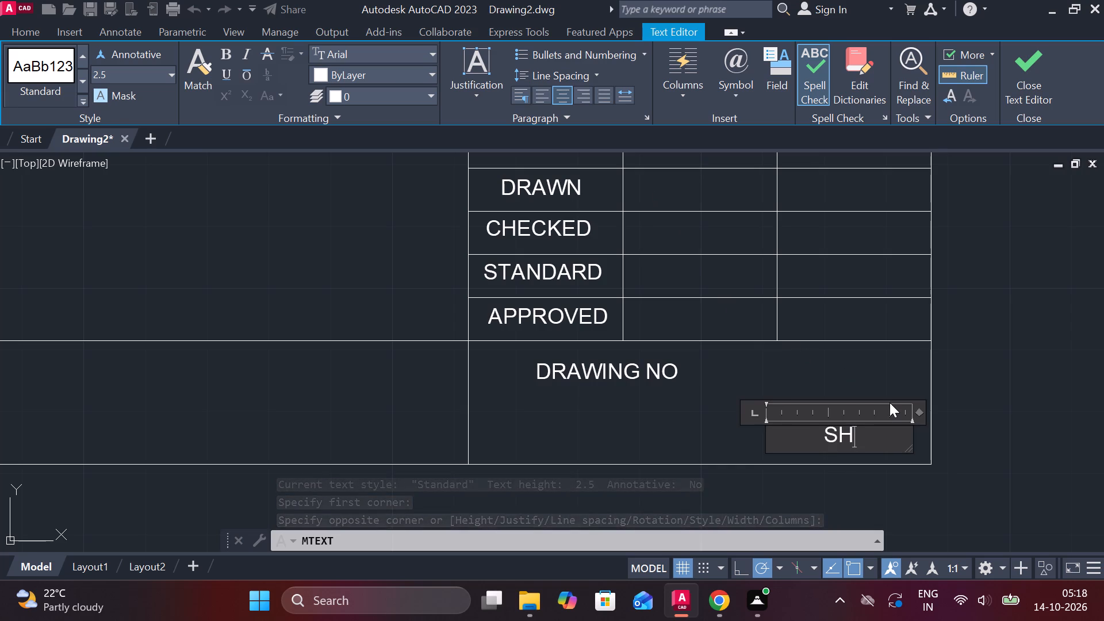
type("EET NO")
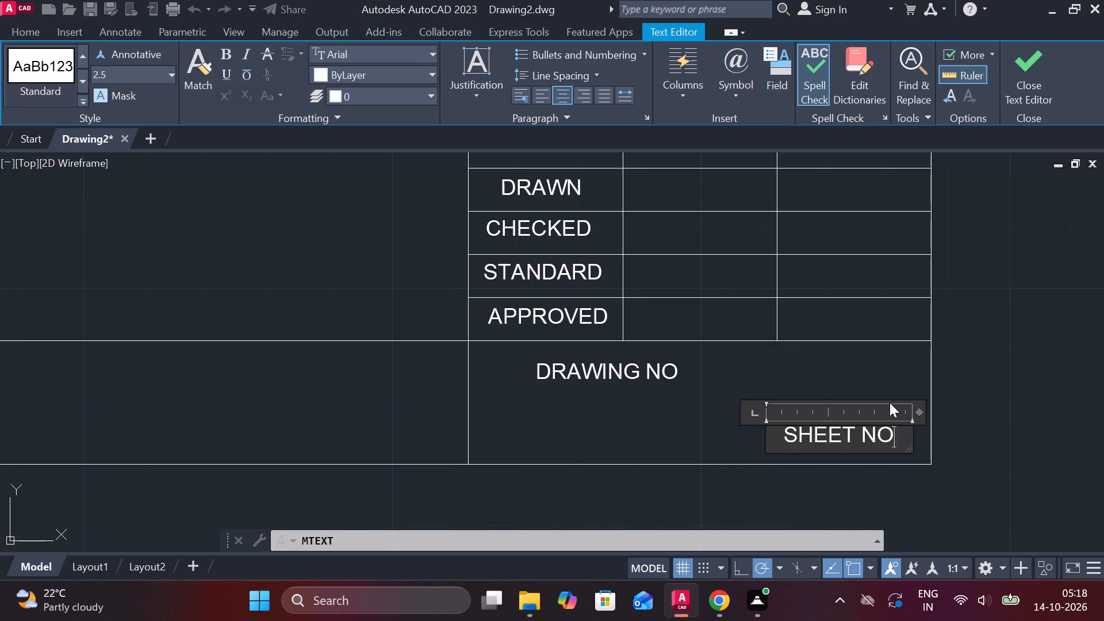
key("space")
key("1")
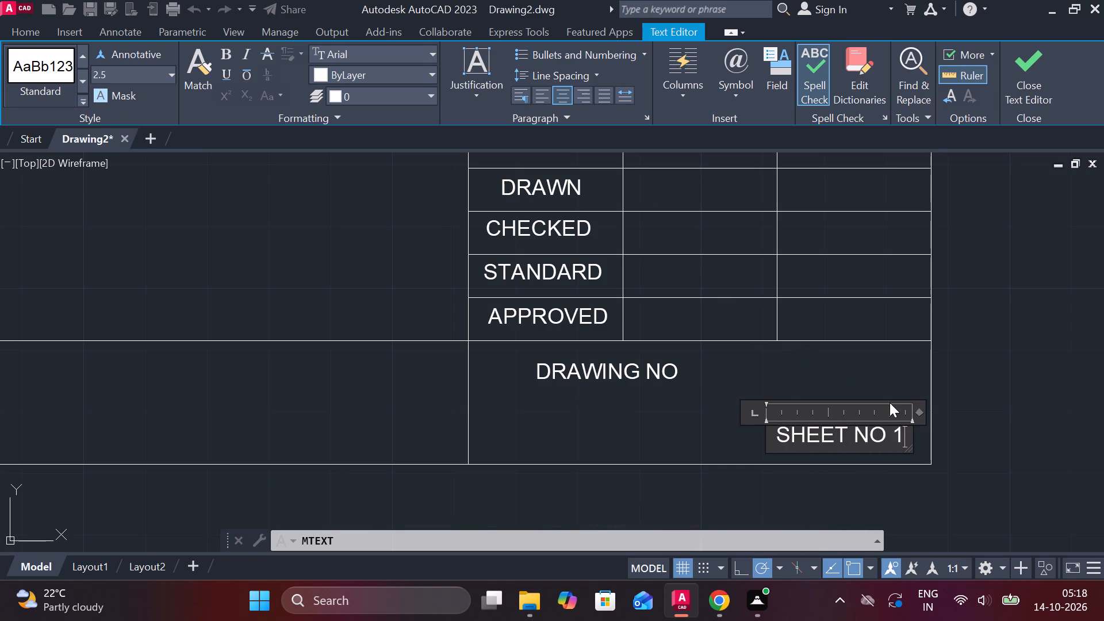
key("space")
type("o")
type("f")
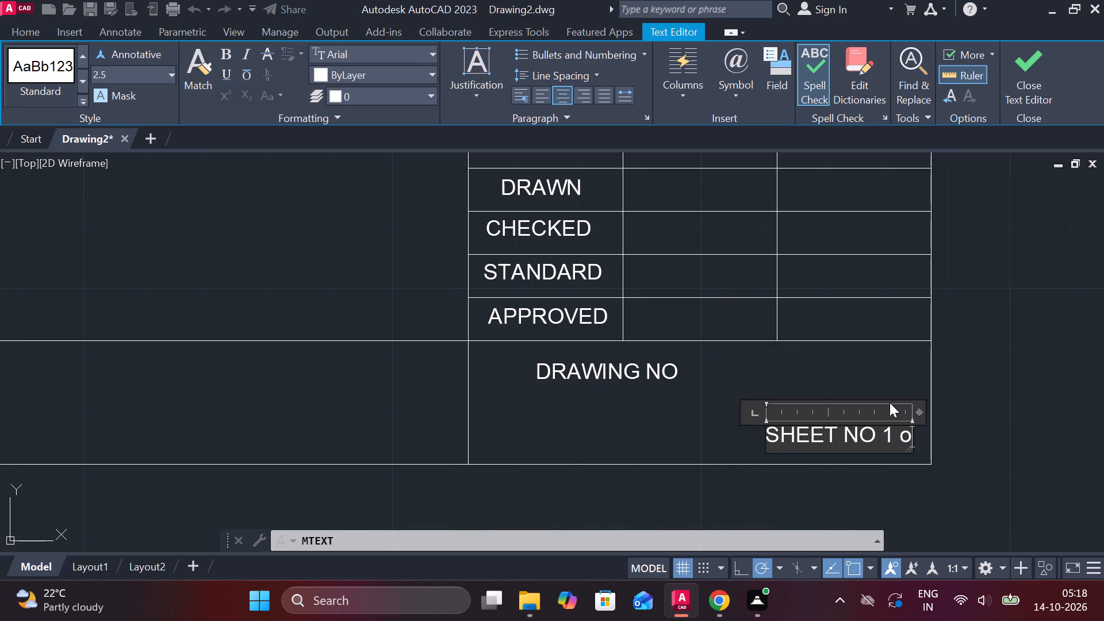
key("space")
key("1")
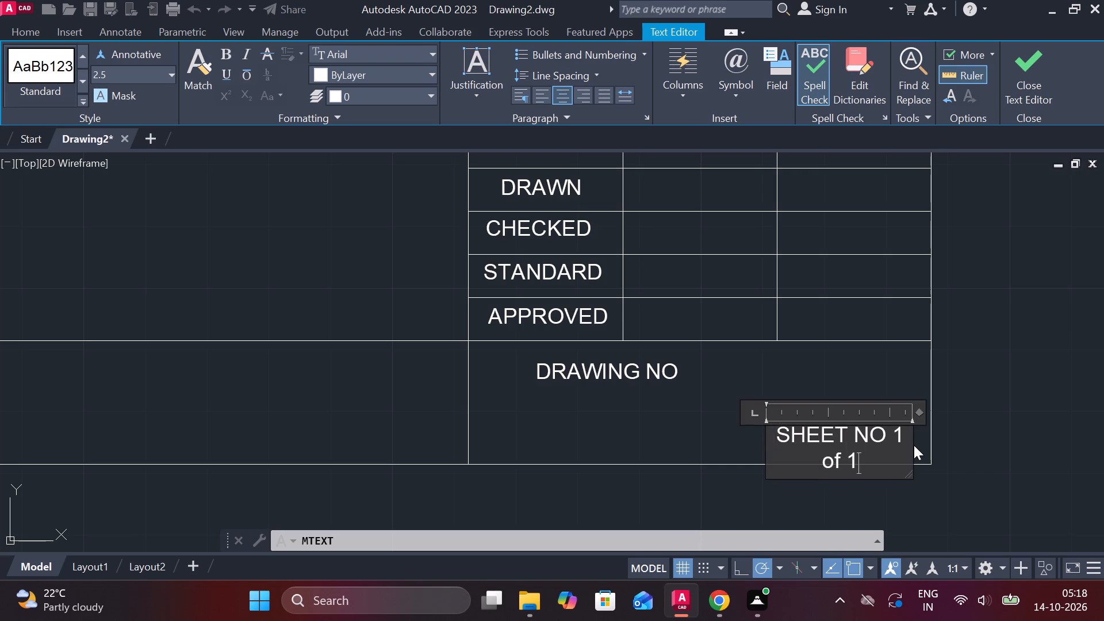
left_click_drag(910, 448, 955, 432)
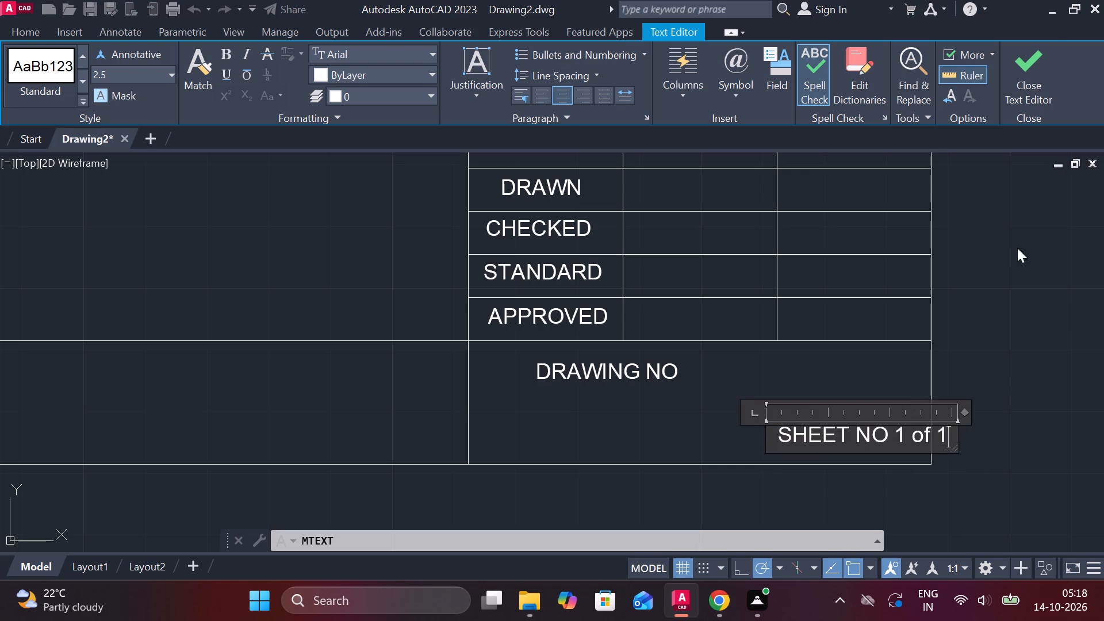
left_click(1031, 68)
Move the SHEET NO 1 of 1 text horizontally left about 5 units so it fits inside the cell.
left_click(819, 424)
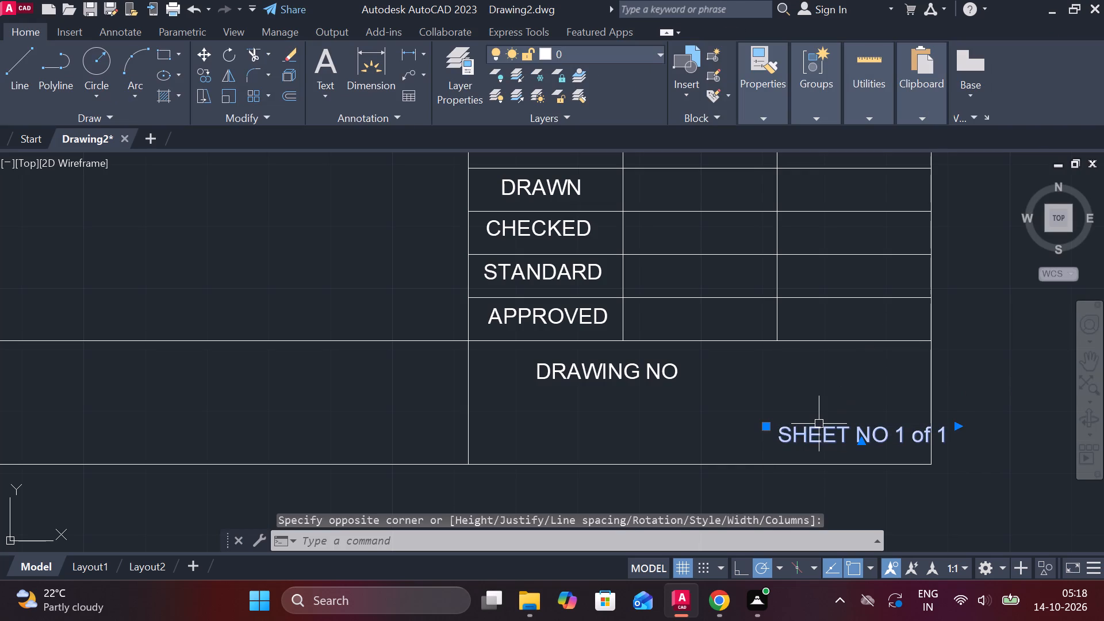
left_click(768, 426)
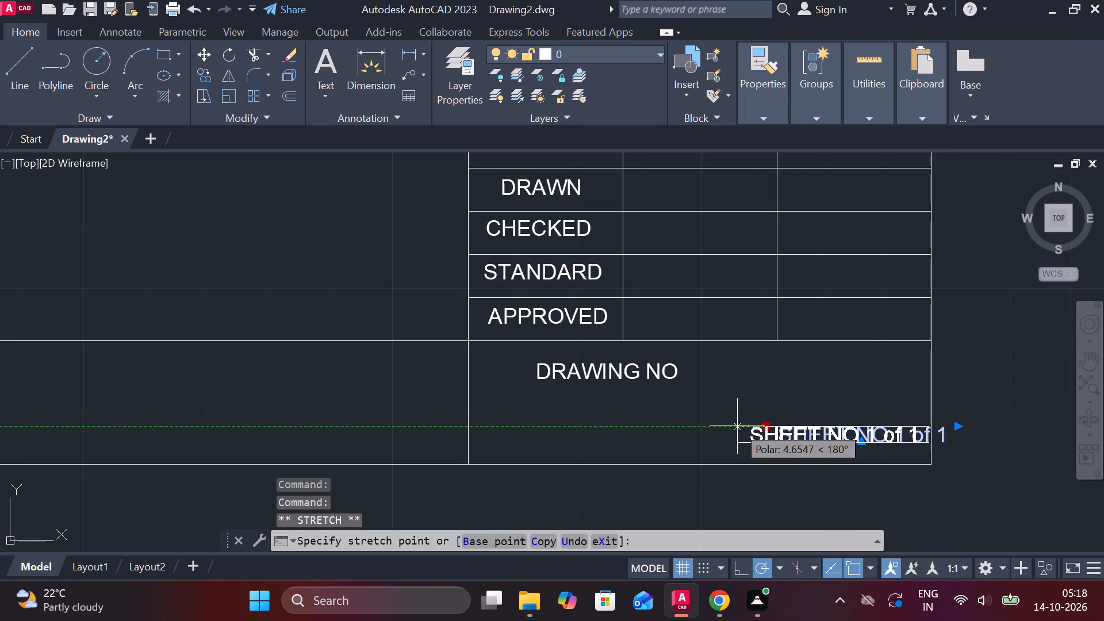
left_click(734, 426)
key("Escape")
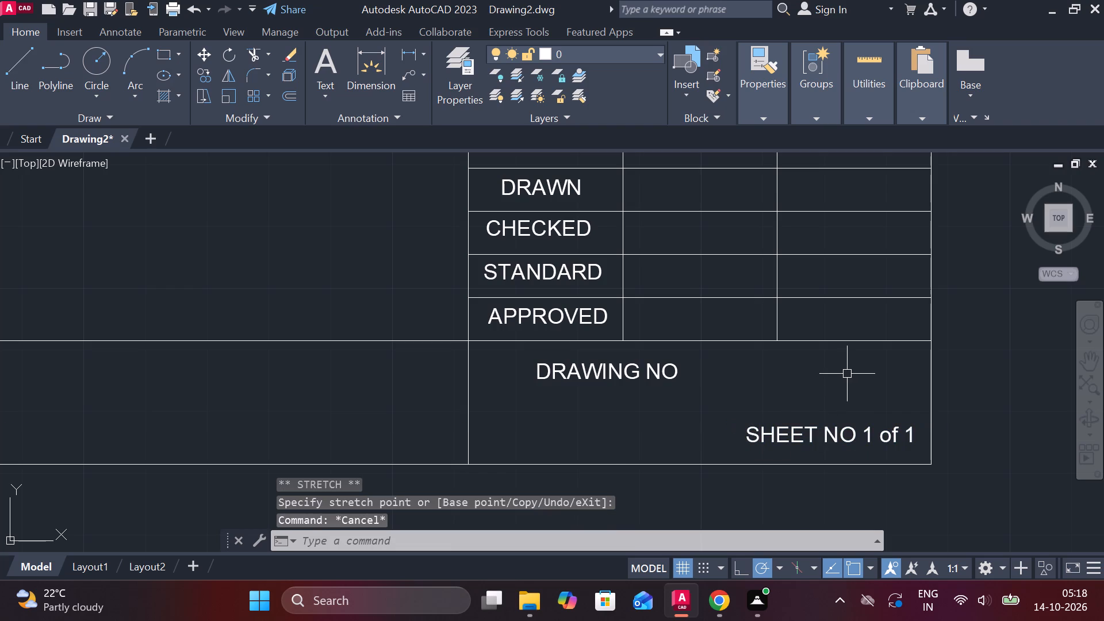
Draw a 25-unit horizontal line between the side midpoints of the table's bottom-left cell, splitting it into two equal halves.
scroll(847, 374, "down", 1)
middle_click_drag(574, 332, 741, 346)
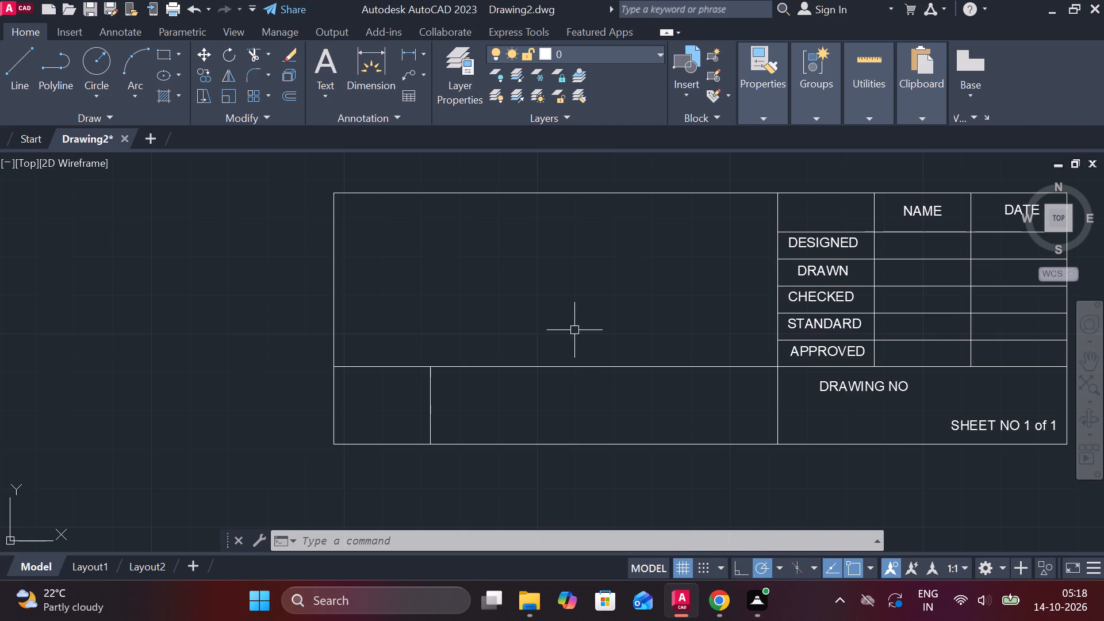
middle_click_drag(570, 325, 669, 287)
key("l")
key("Return")
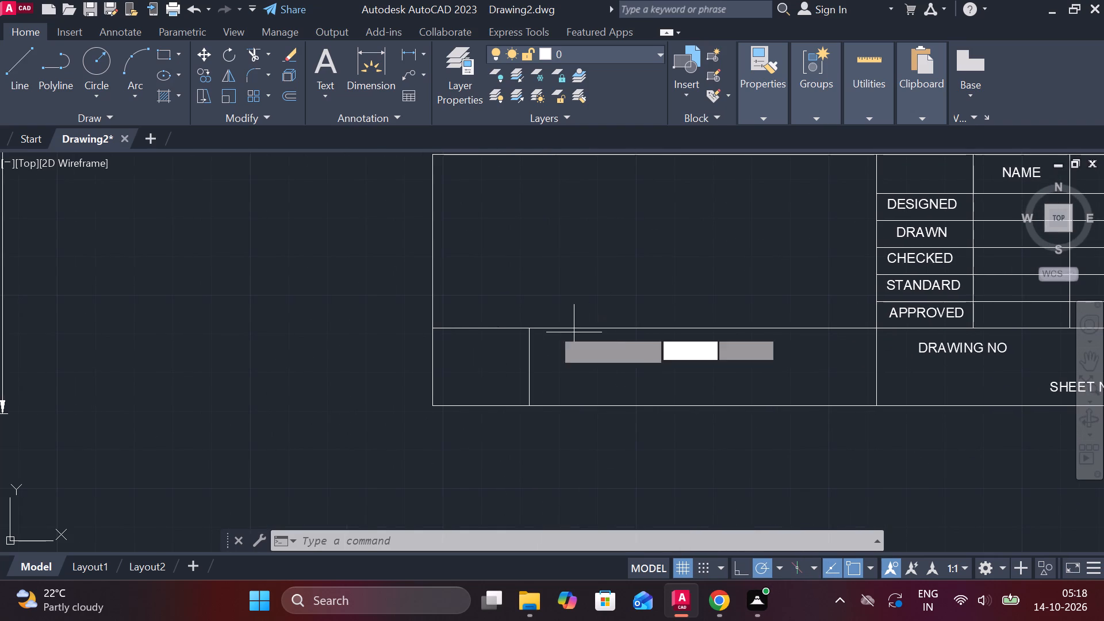
left_click(533, 370)
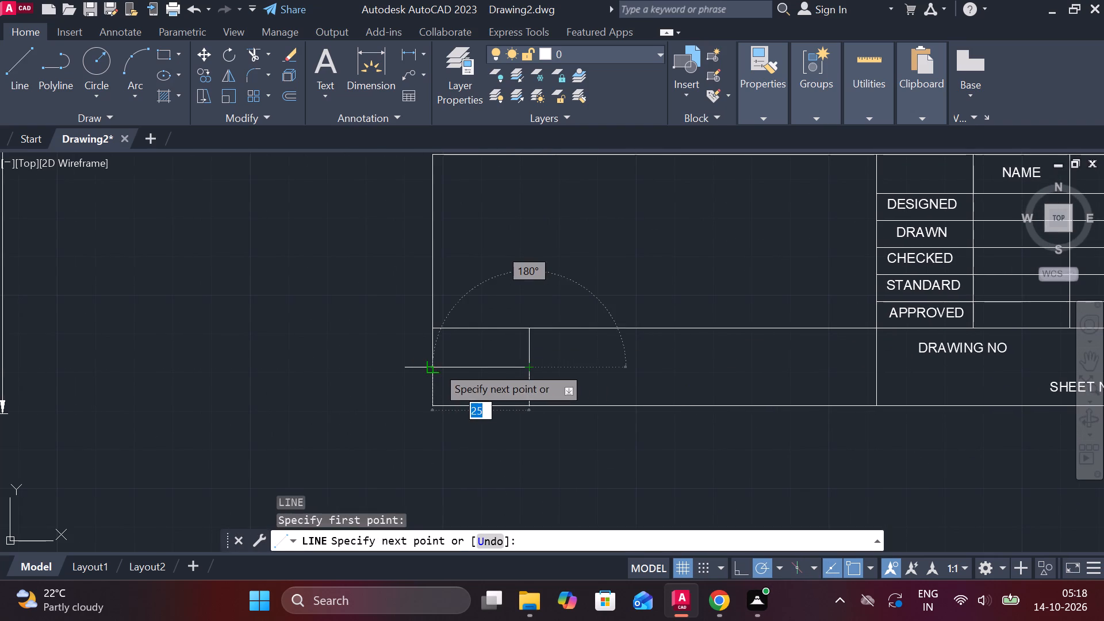
left_click(436, 366)
scroll(476, 347, "up", 2)
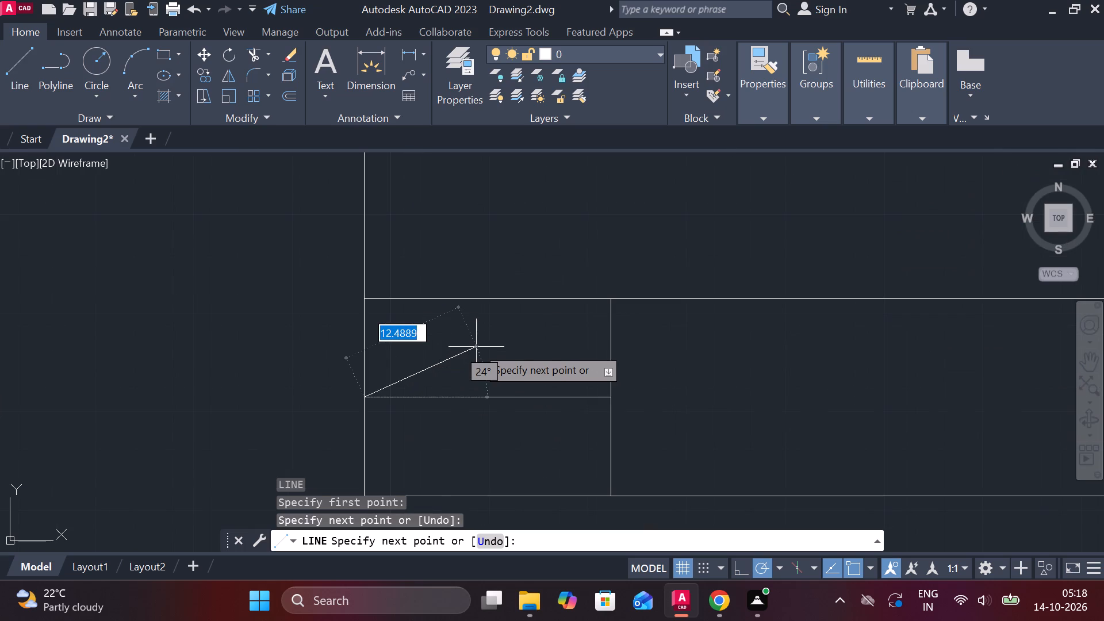
key("Escape")
key("space")
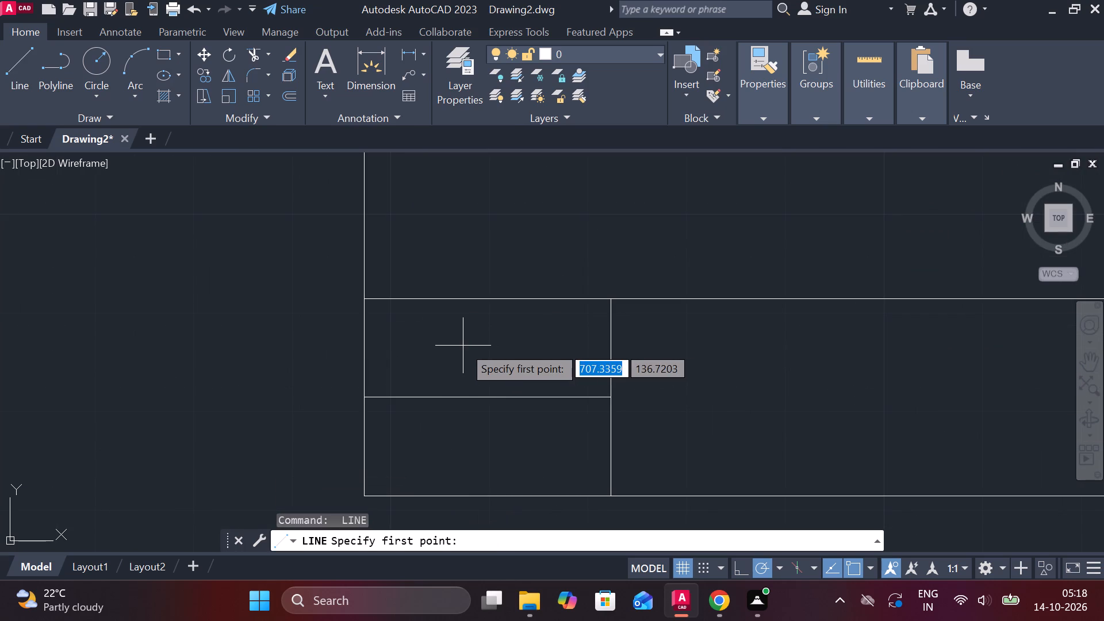
key("Escape")
Add the centred multiline text SCALE 1:1 in the upper half of the split bottom-left cell.
type("mt")
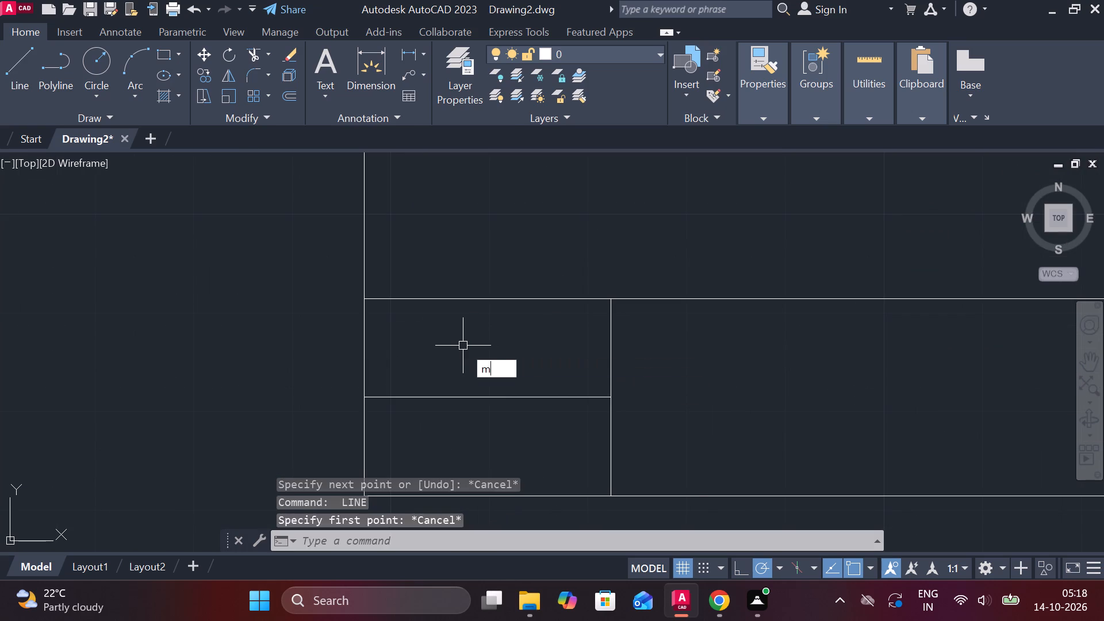
key("space")
scroll(412, 339, "up", 1)
left_click(374, 313)
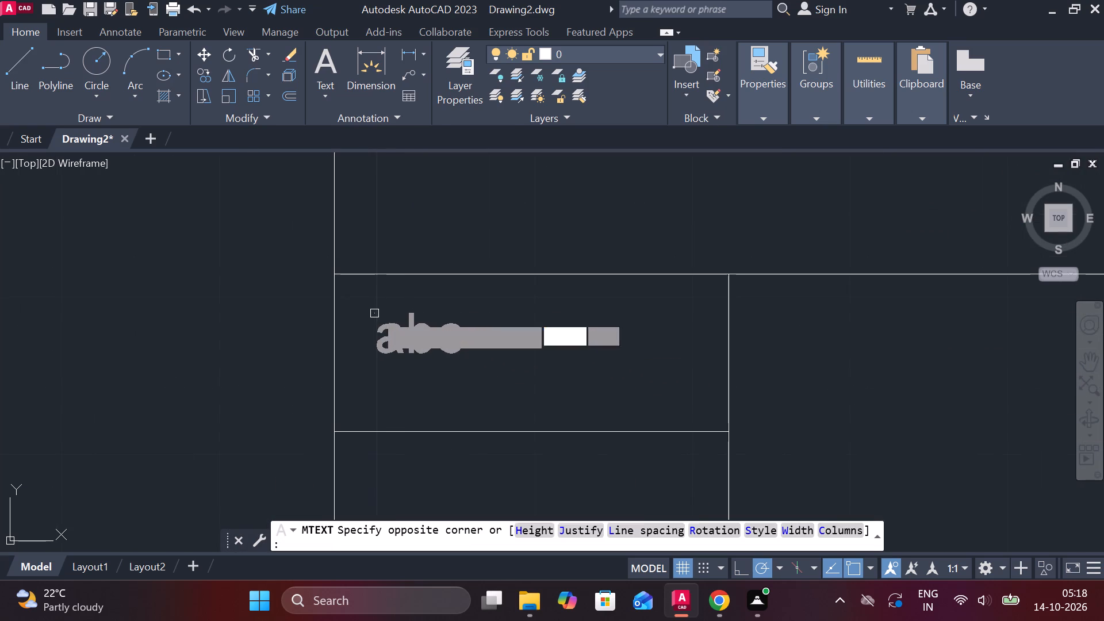
left_click(673, 402)
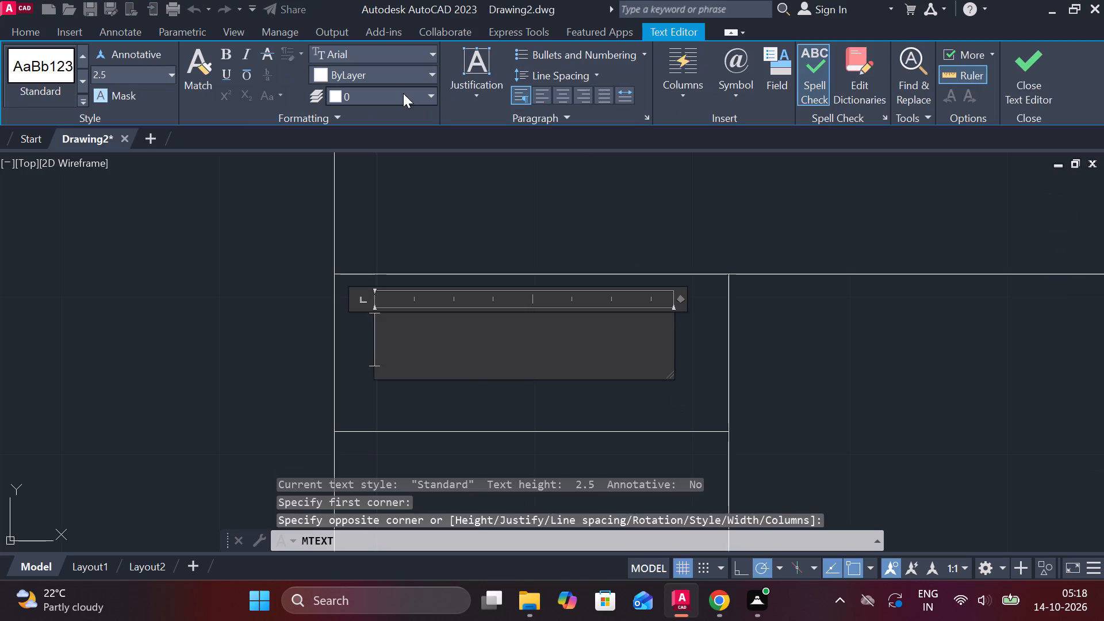
left_click(554, 103)
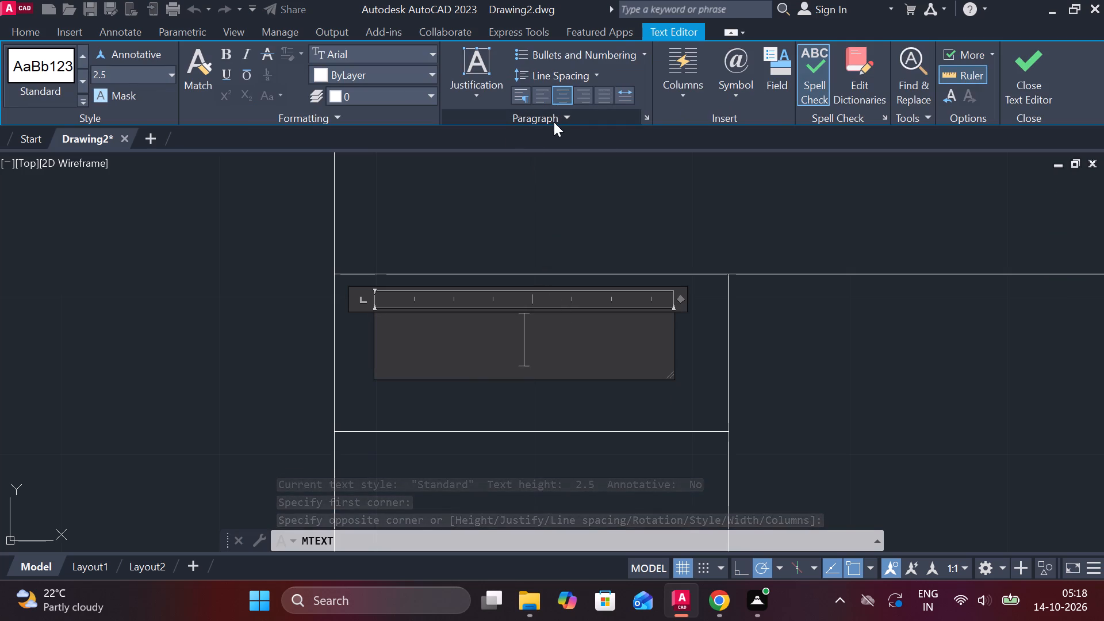
type("SCA")
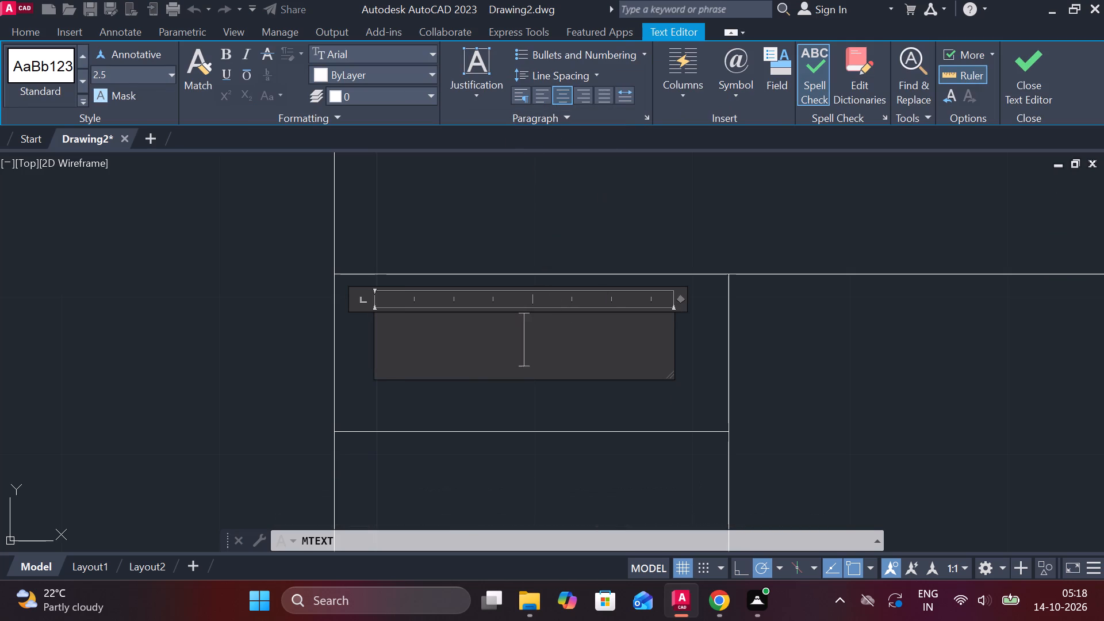
type("SCALE 1")
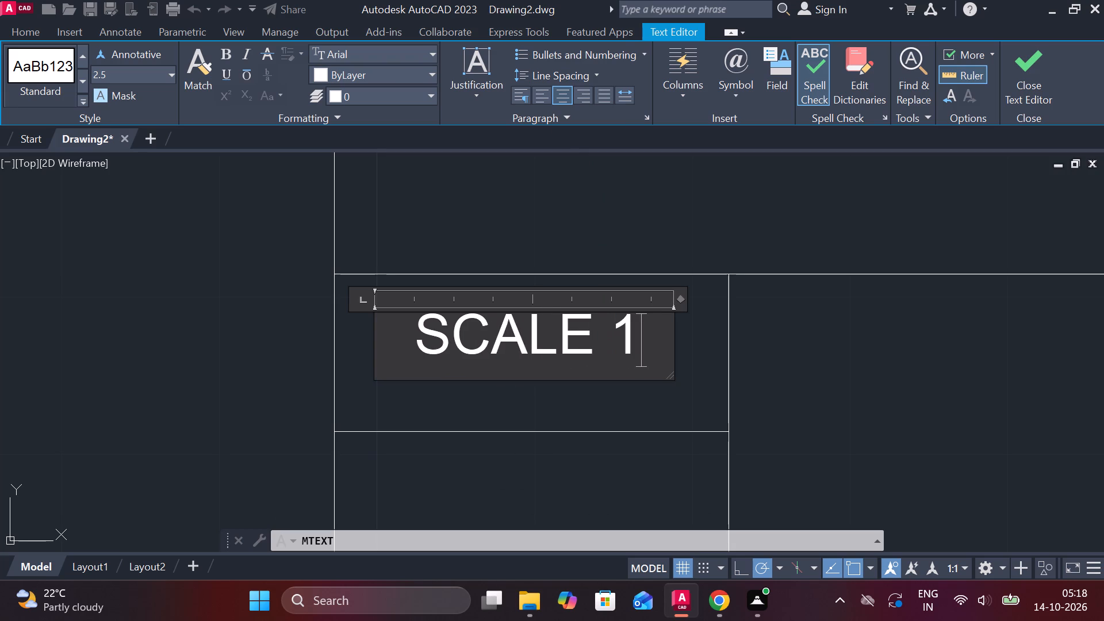
key("shift+colon")
key("1")
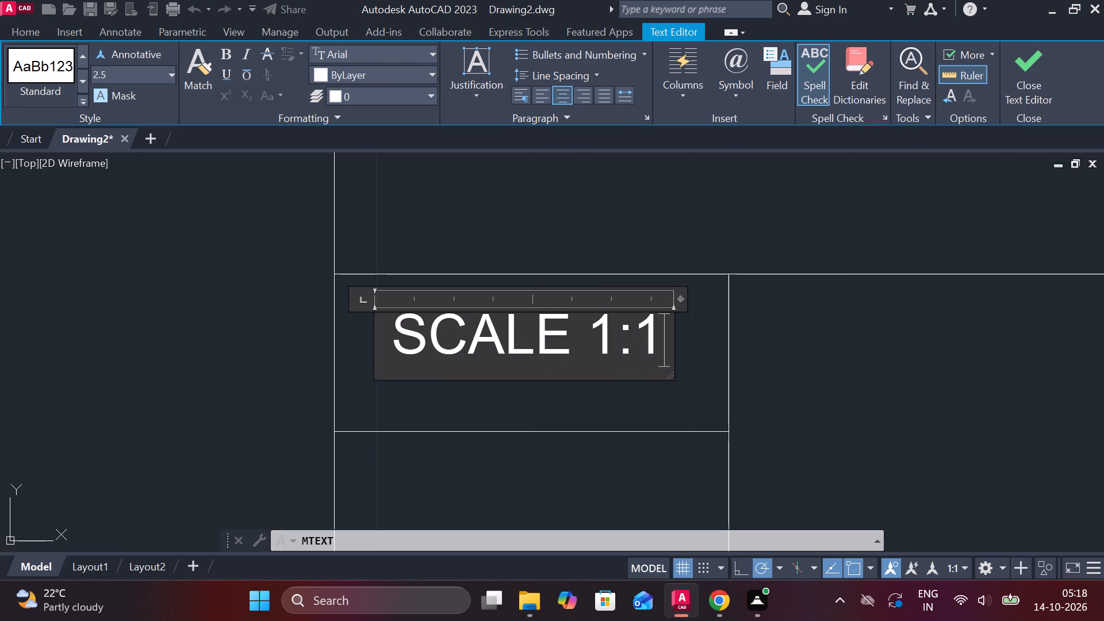
left_click(1031, 72)
Add the multiline text AUTO CAD at height 10 in the large upper-left cell, widening its text box to keep it on one line.
scroll(919, 293, "down", 2)
middle_click_drag(908, 327, 907, 328)
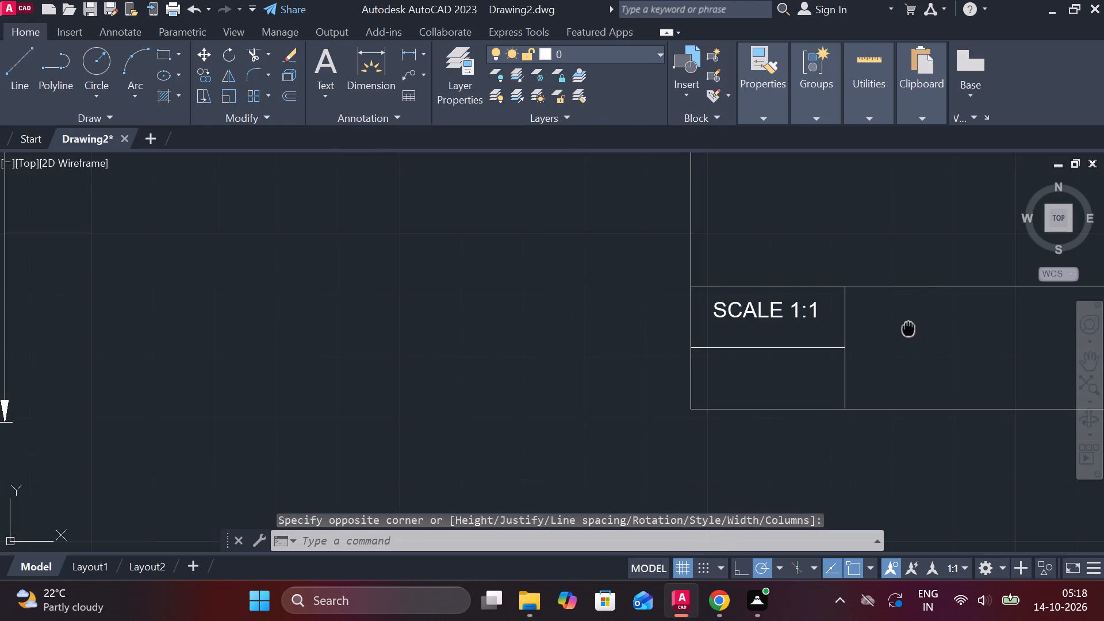
middle_click_drag(907, 328, 609, 432)
key("space")
middle_click(601, 224)
scroll(601, 224, "down", 1)
middle_click_drag(599, 228, 543, 270)
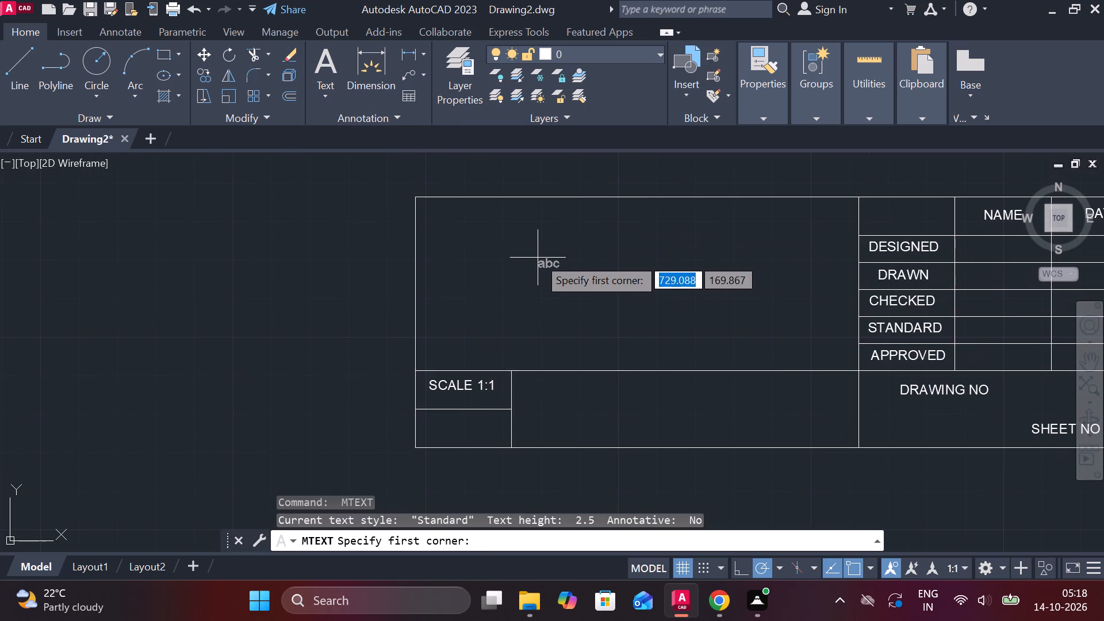
left_click(538, 257)
left_click(760, 332)
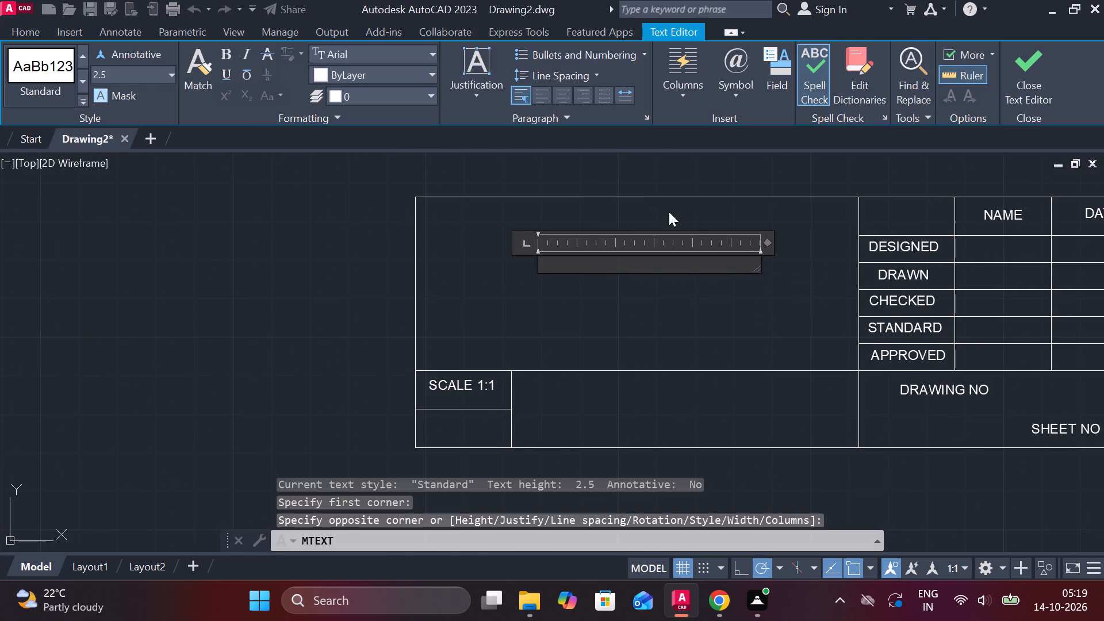
double_click(170, 80)
type("10")
key("BackSpace")
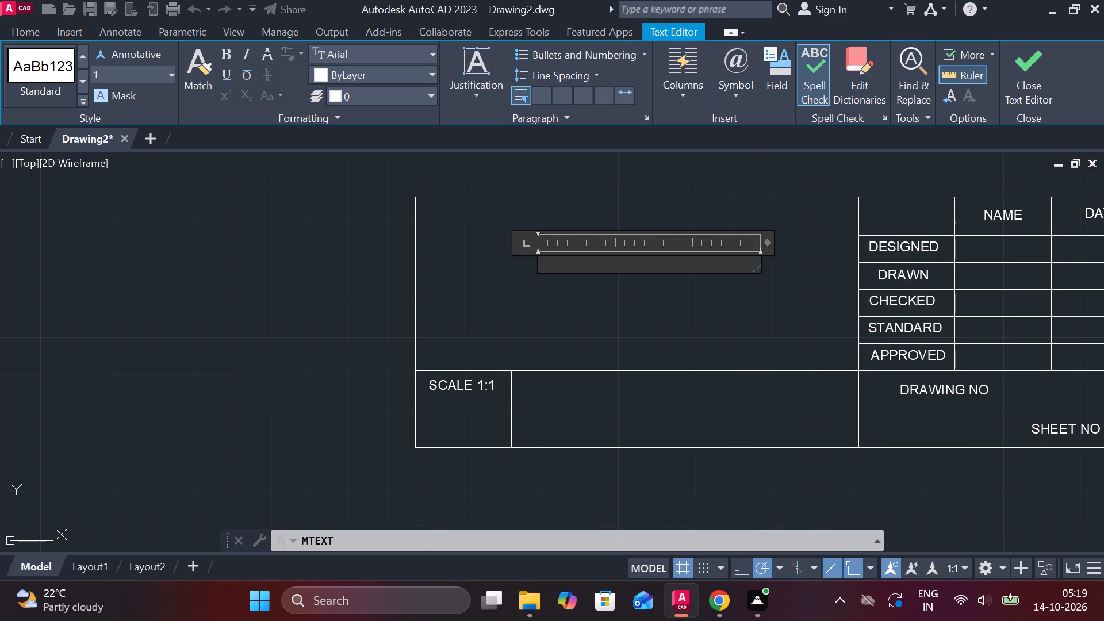
left_click(158, 77)
key("1")
key("0")
key("Return")
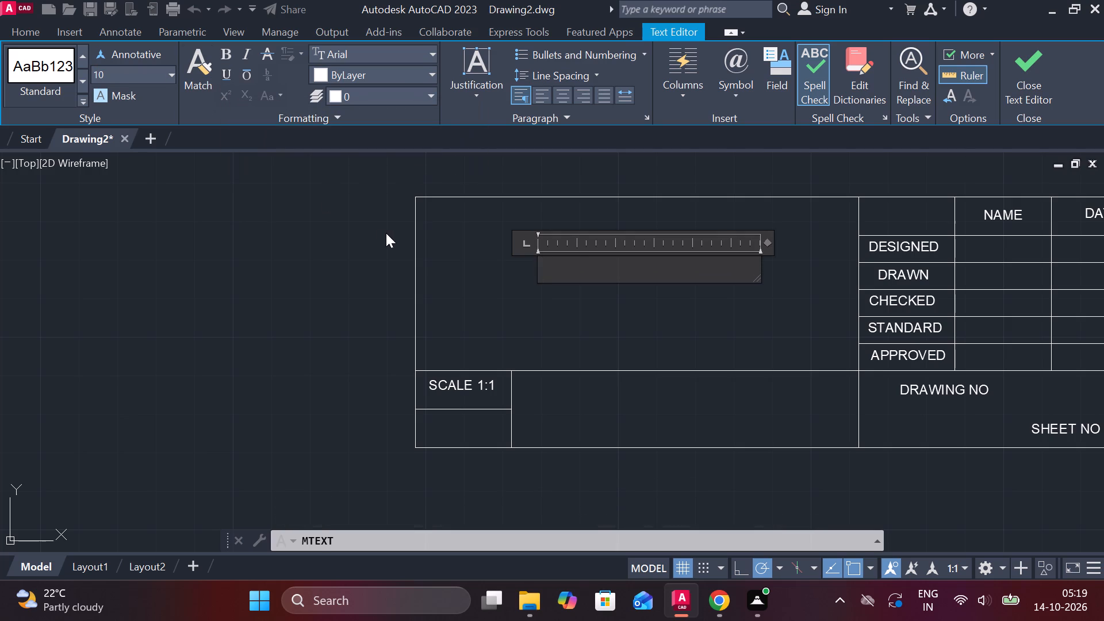
key("a")
type("UTO")
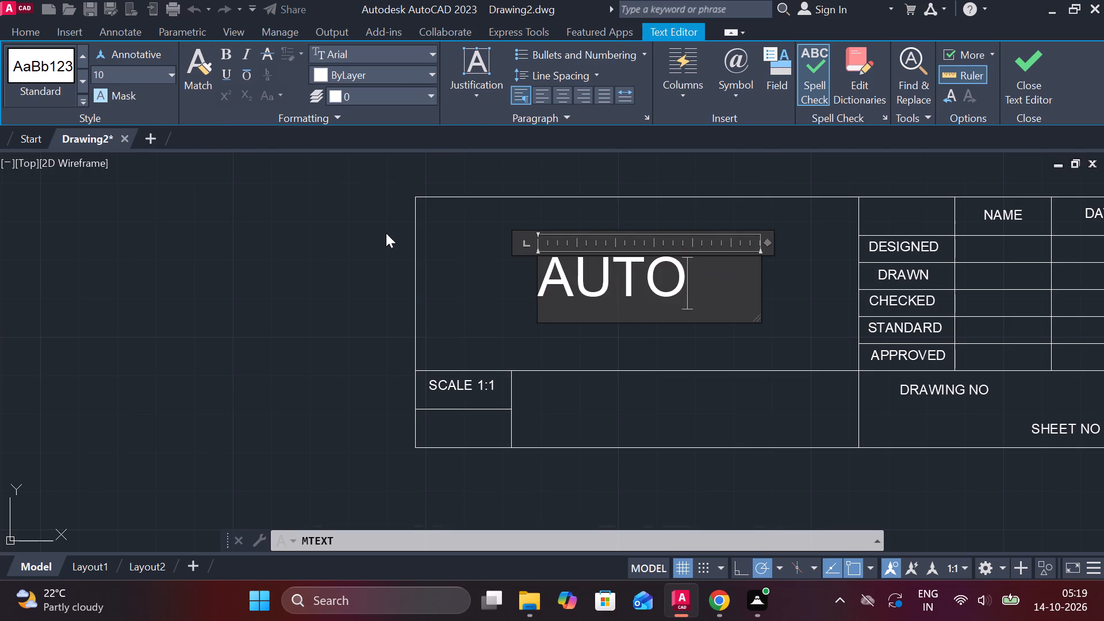
key("space")
type("CAD")
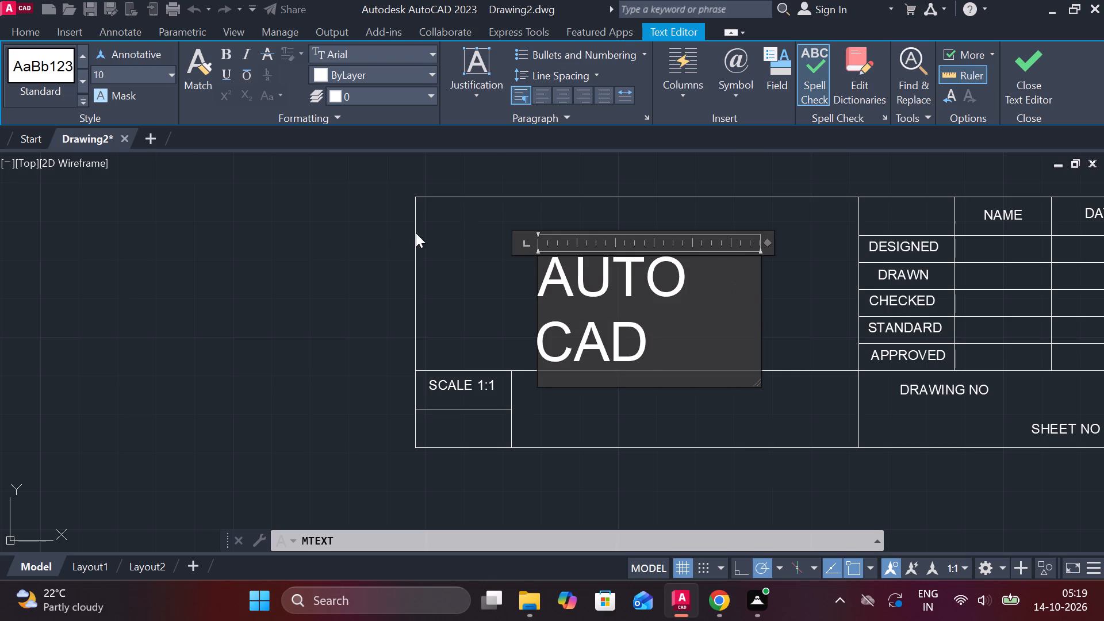
left_click_drag(760, 301, 822, 292)
left_click(1043, 97)
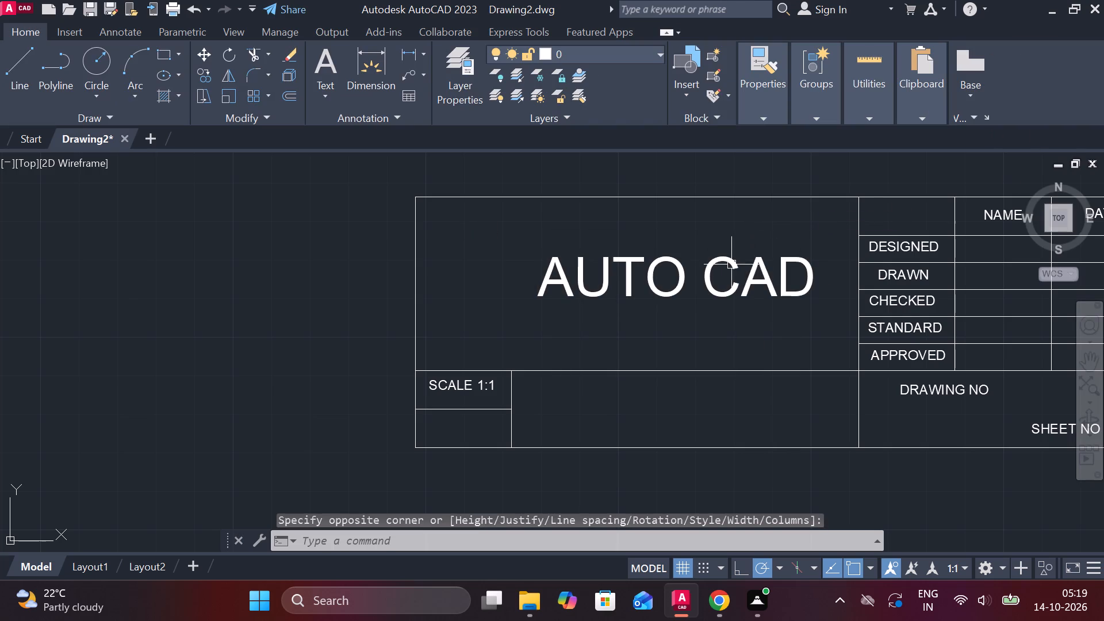
Move the AUTO CAD text horizontally left so it sits centred in the large upper-left cell.
left_click(730, 269)
left_click(536, 254)
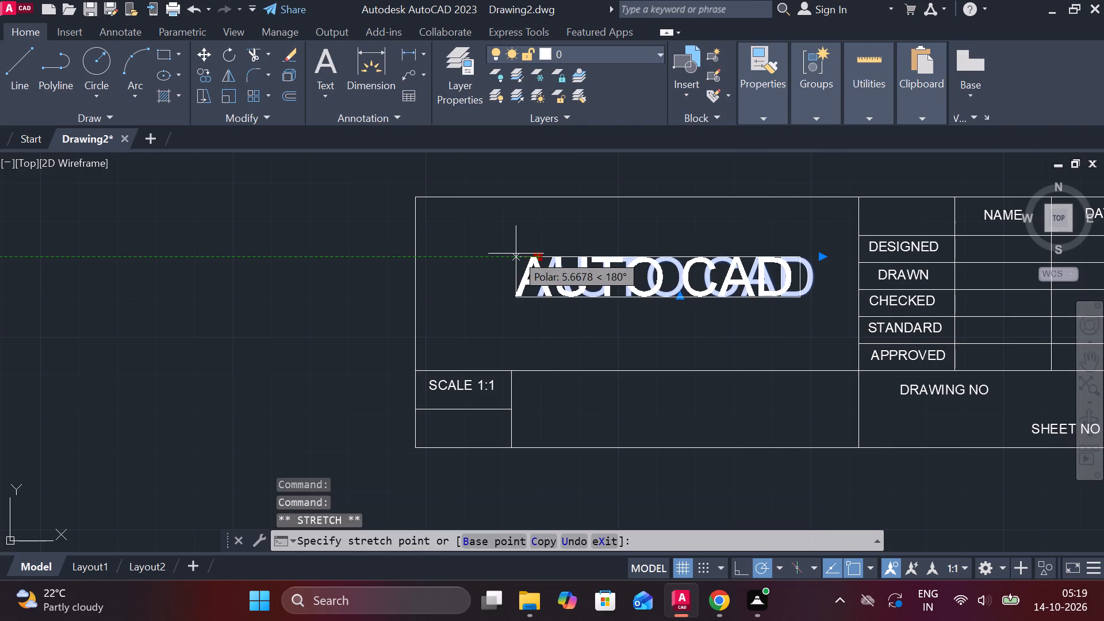
left_click(497, 254)
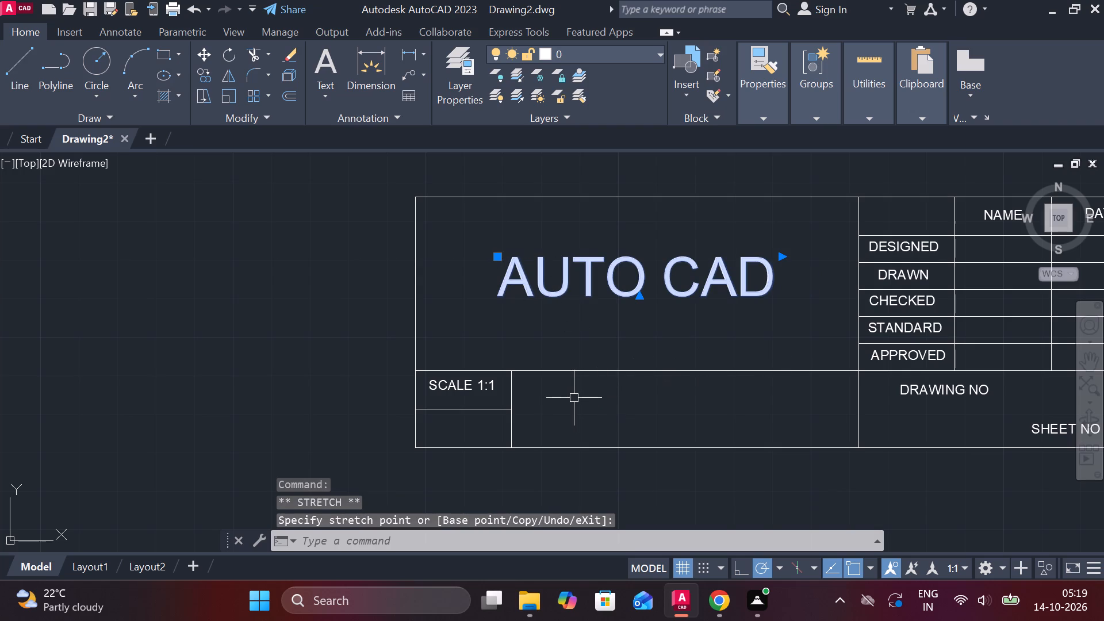
key("Escape")
Draw a circle of diameter 3 near the left side of the empty cell below SCALE 1:1.
scroll(574, 398, "up", 1)
middle_click_drag(574, 398, 710, 312)
scroll(585, 331, "up", 1)
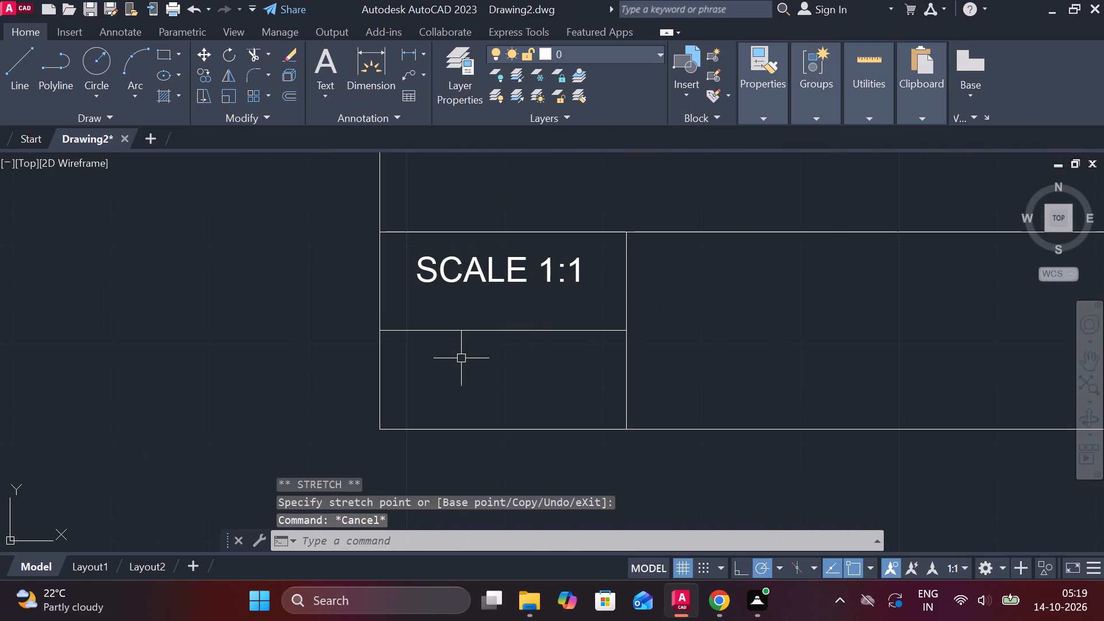
type("C")
key("space")
scroll(436, 364, "up", 2)
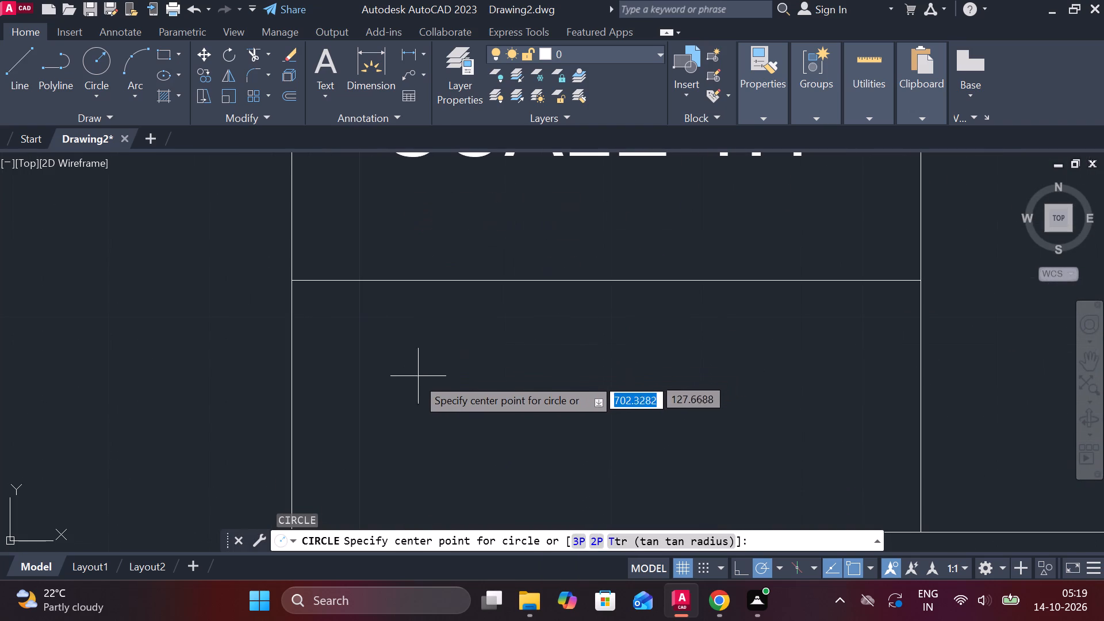
scroll(416, 409, "down", 1)
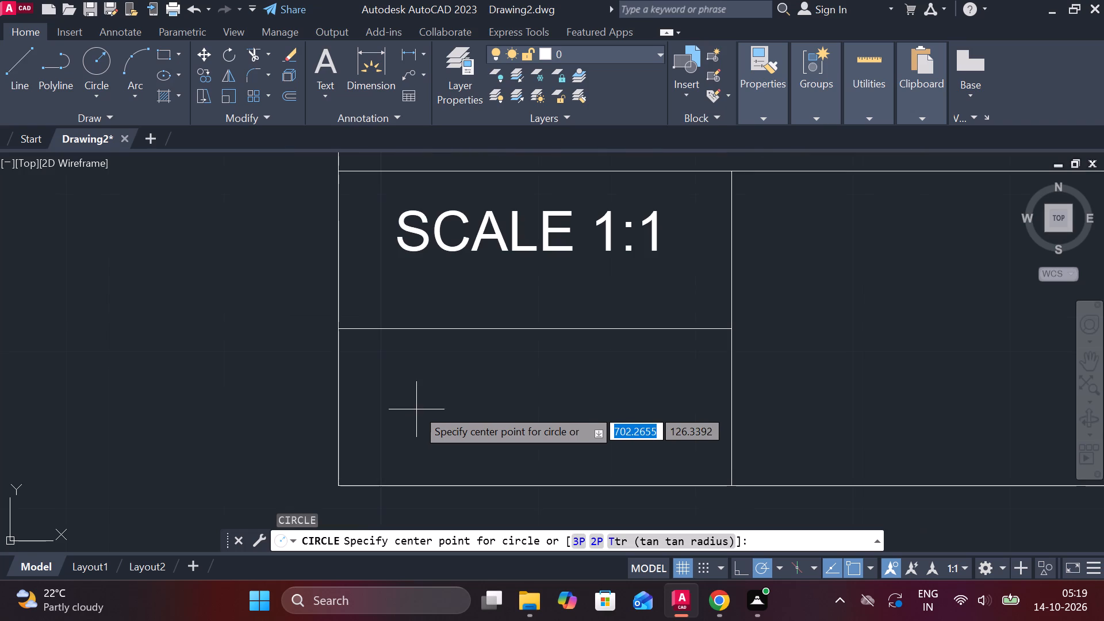
left_click(414, 400)
key("d")
key("space")
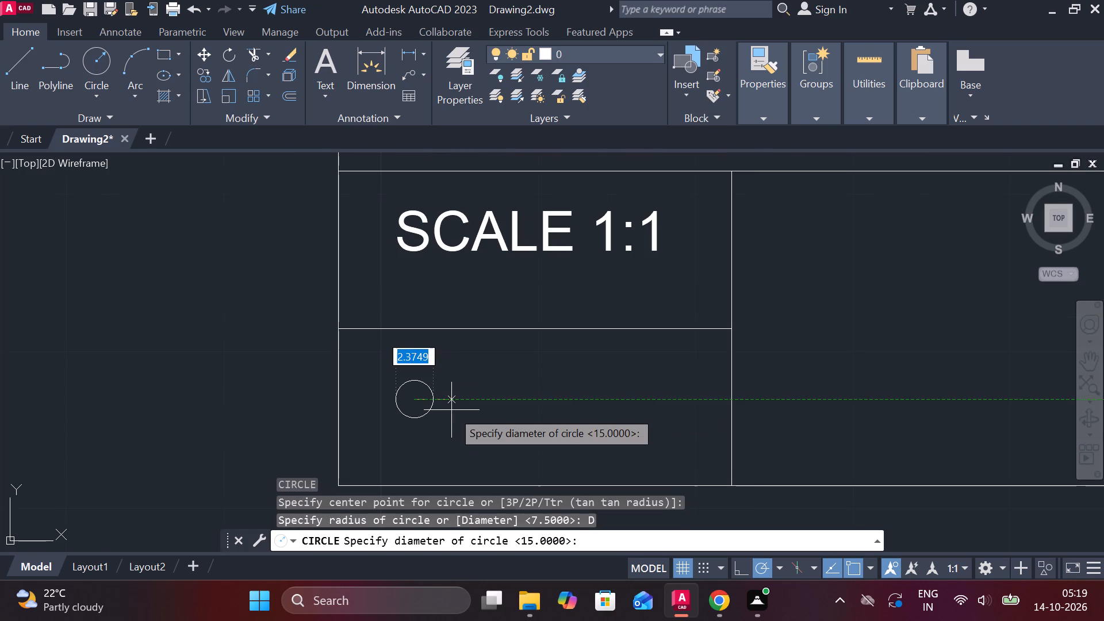
type("3")
key("space")
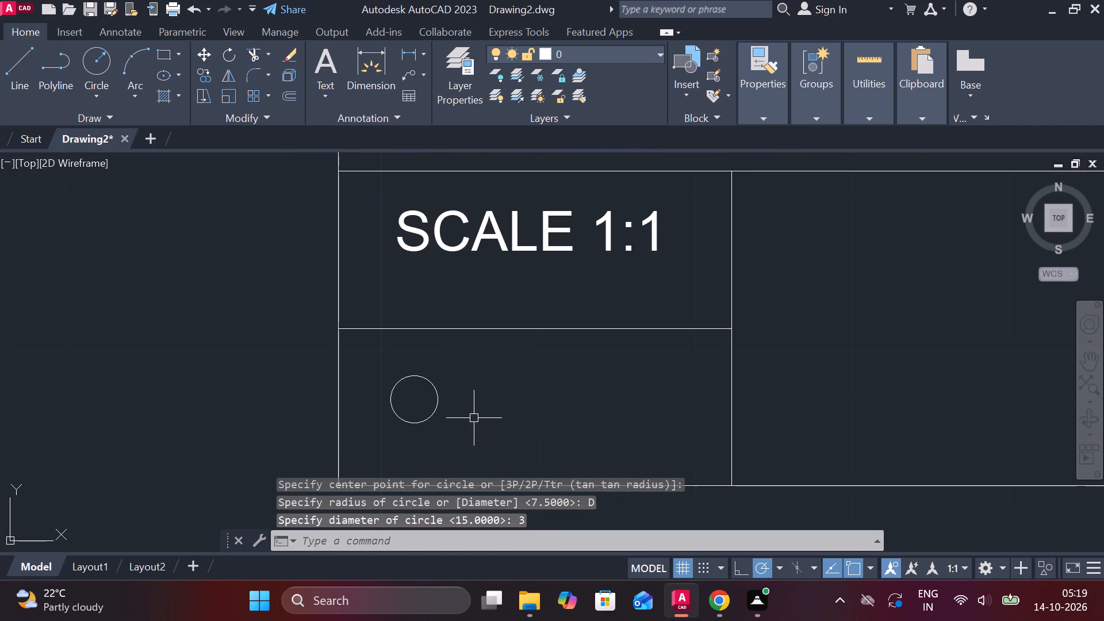
Draw a concentric circle of diameter 5 around the small circle.
key("c")
key("space")
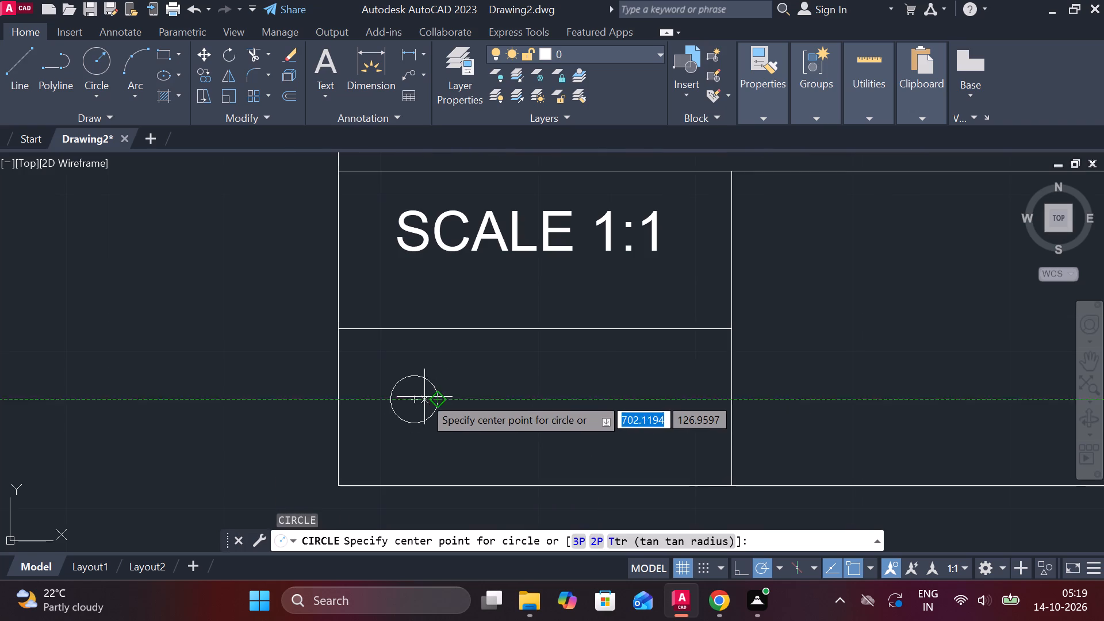
left_click(419, 398)
type("D")
key("space")
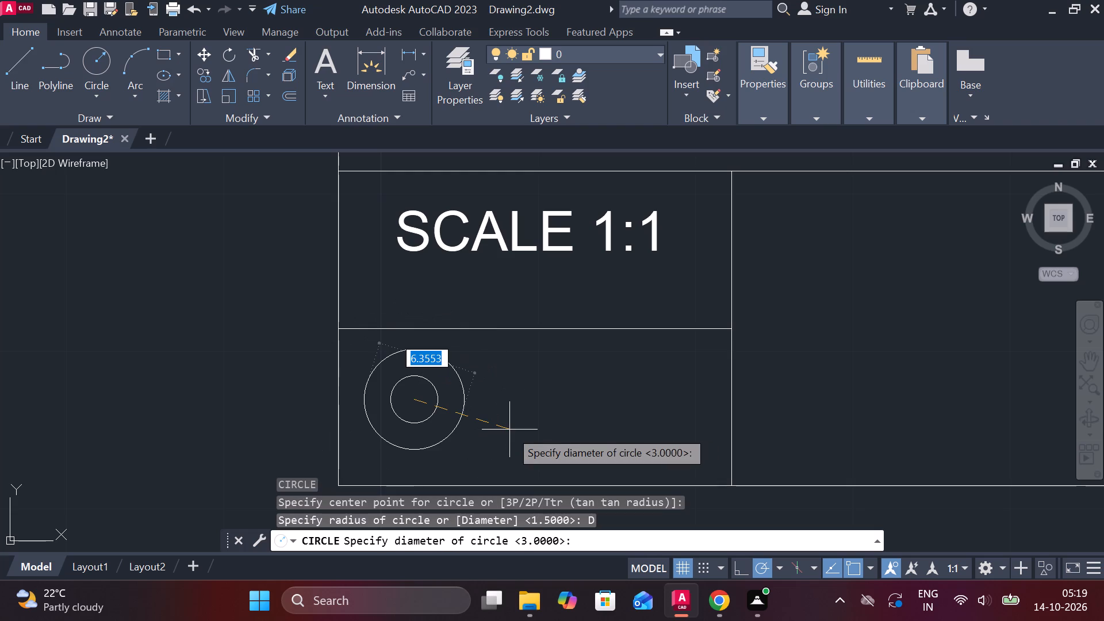
type("5")
key("space")
key("Escape")
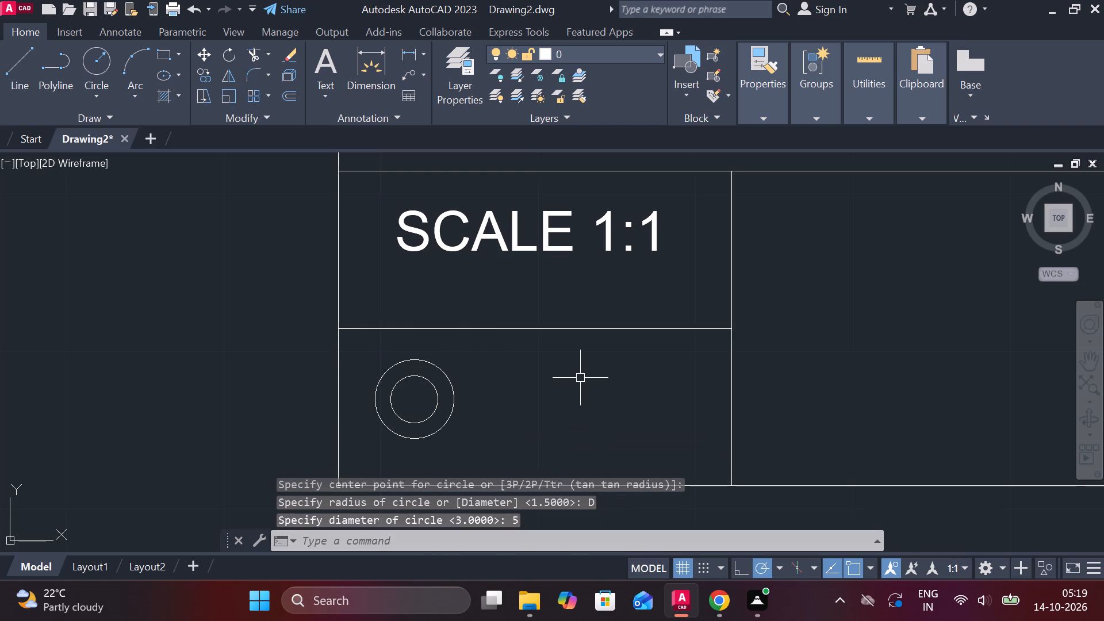
Draw a vertical line right of the circles, aligned with the outer circle's top and bottom quadrants.
key("l")
key("Return")
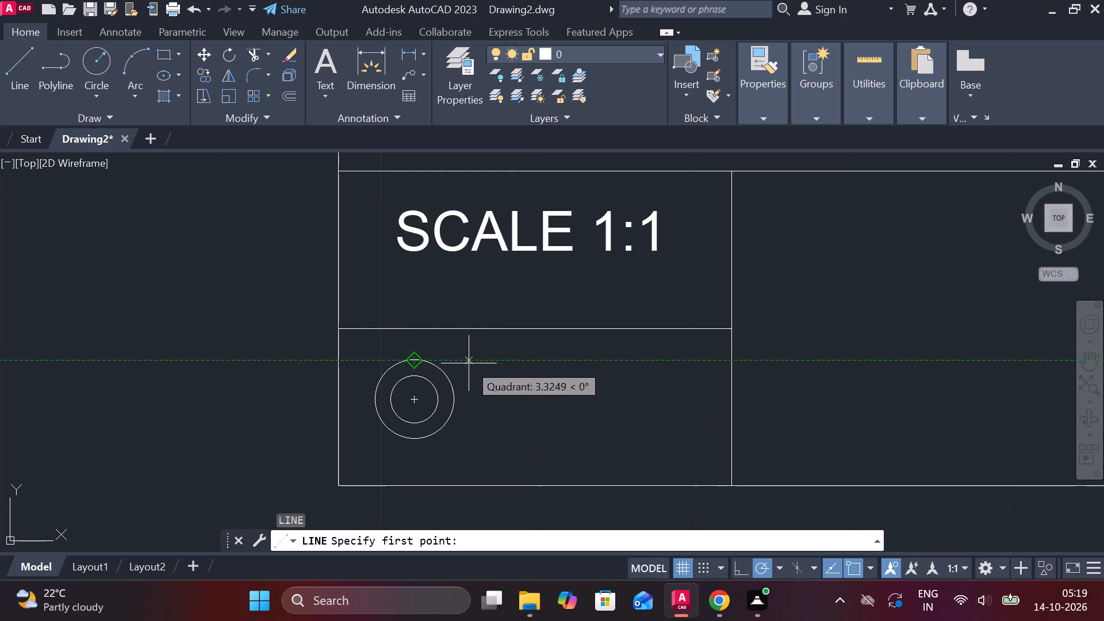
left_click(559, 363)
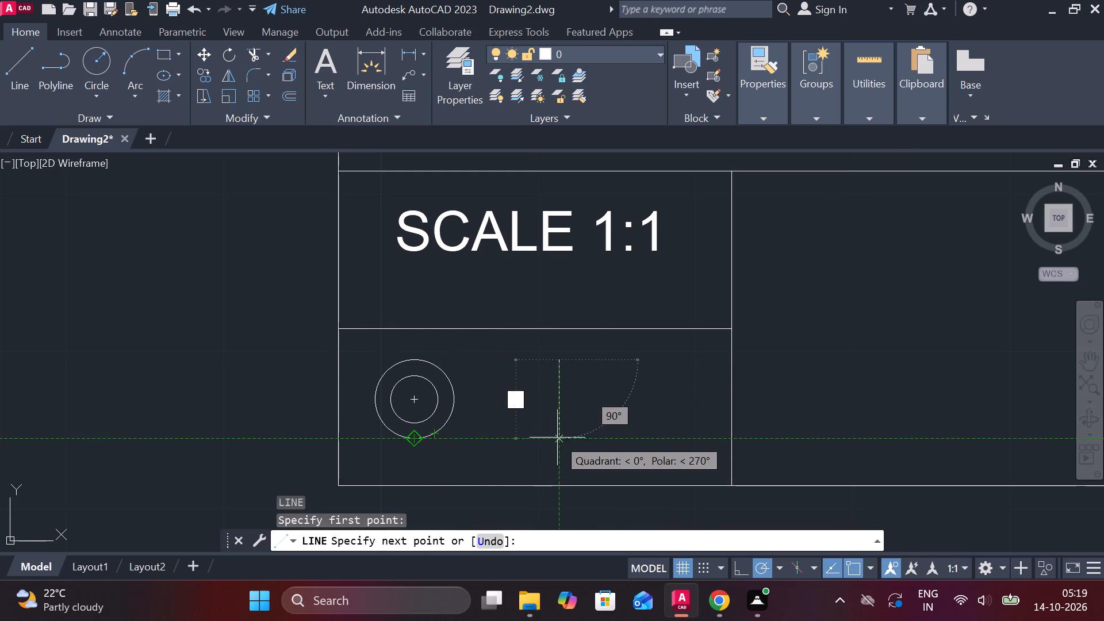
left_click(557, 438)
key("Escape")
Draw a shorter vertical line matching the inner circle's height, about 3.4 units from its centre, and join its ends to the taller line, forming a trapezoid.
key("space")
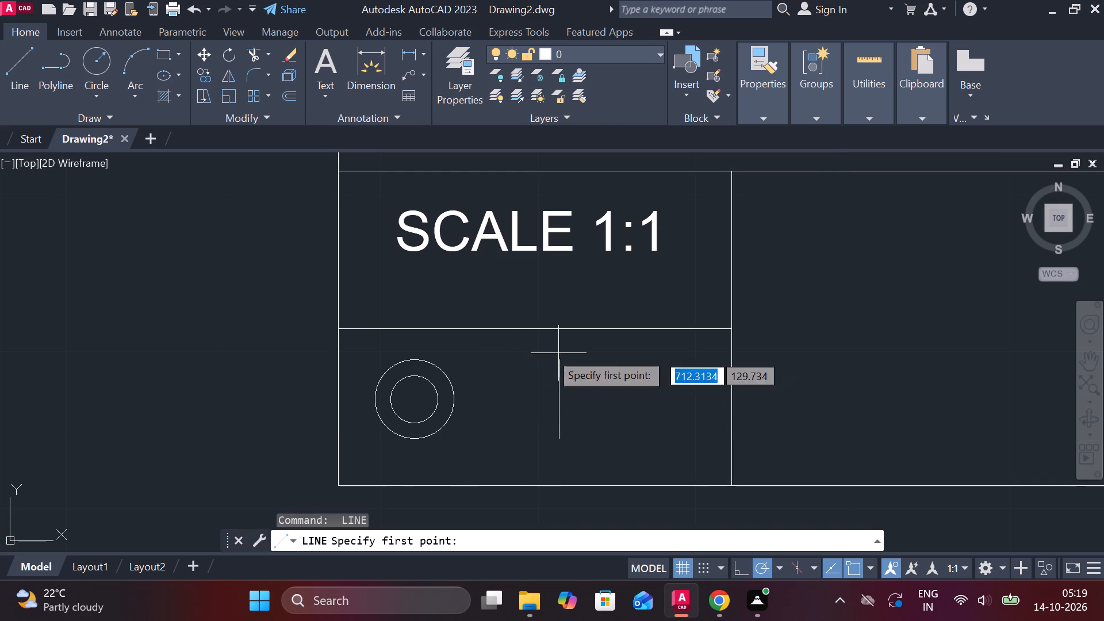
left_click(468, 378)
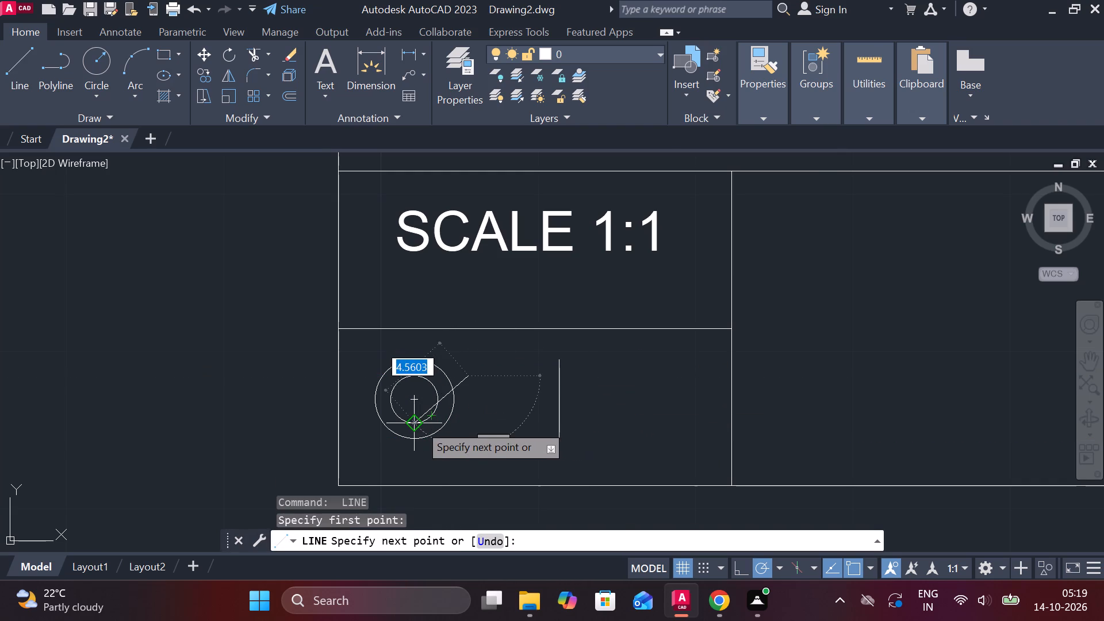
left_click(462, 428)
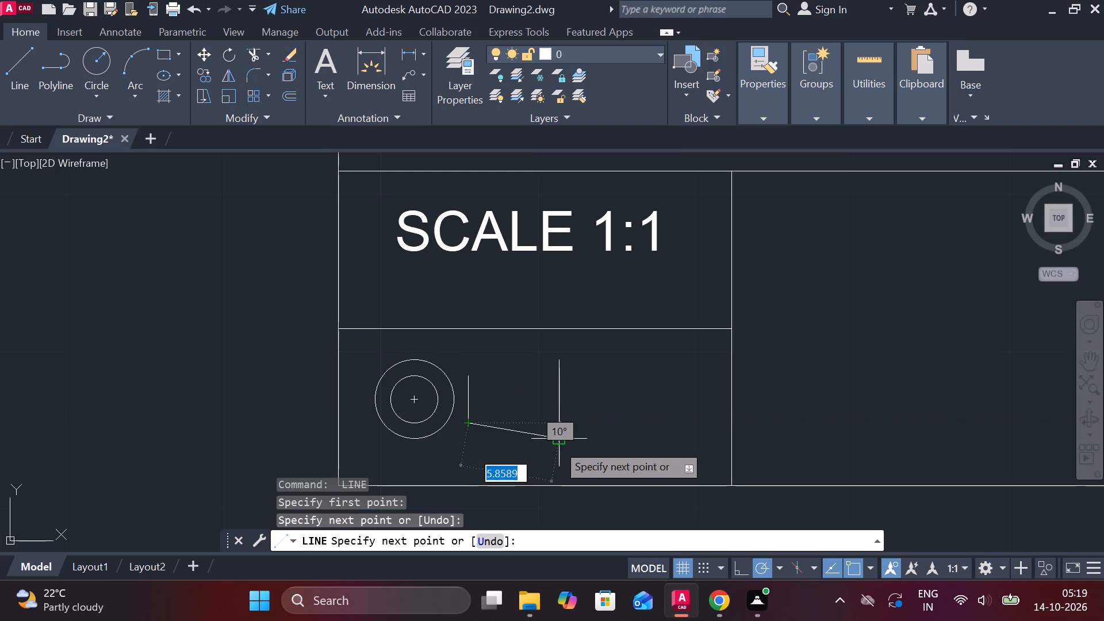
left_click(559, 444)
key("Escape")
key("space")
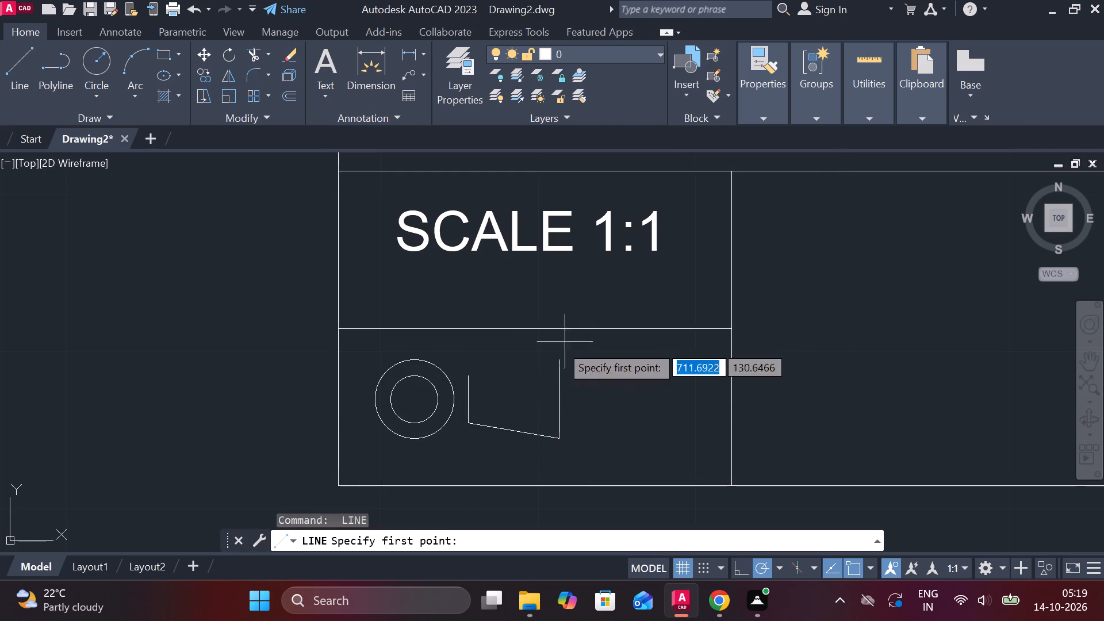
left_click(476, 371)
left_click(558, 359)
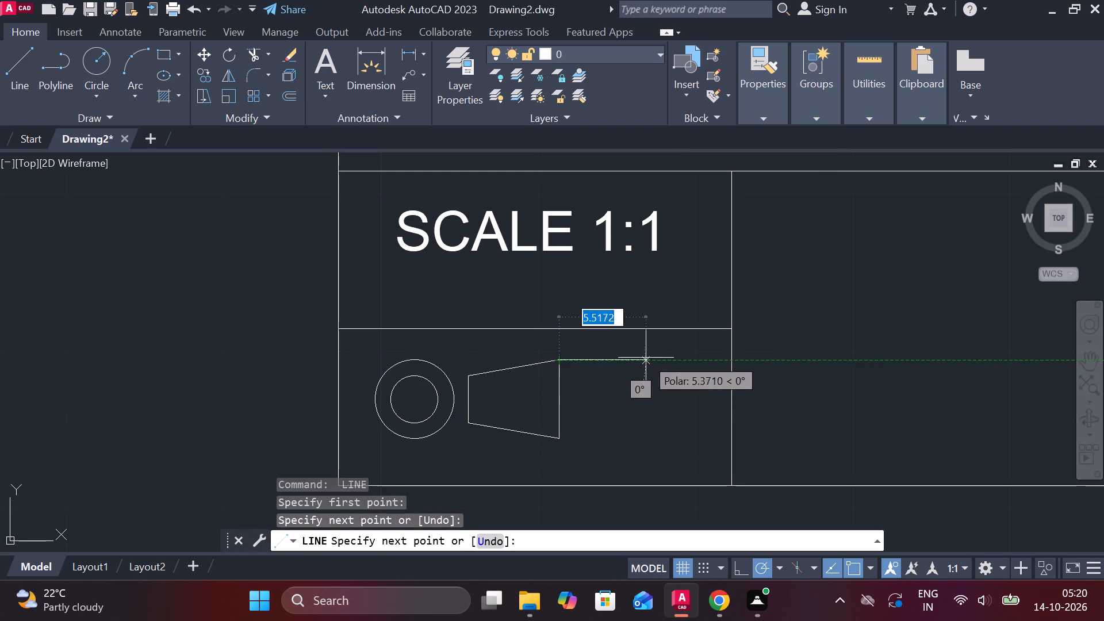
key("Escape")
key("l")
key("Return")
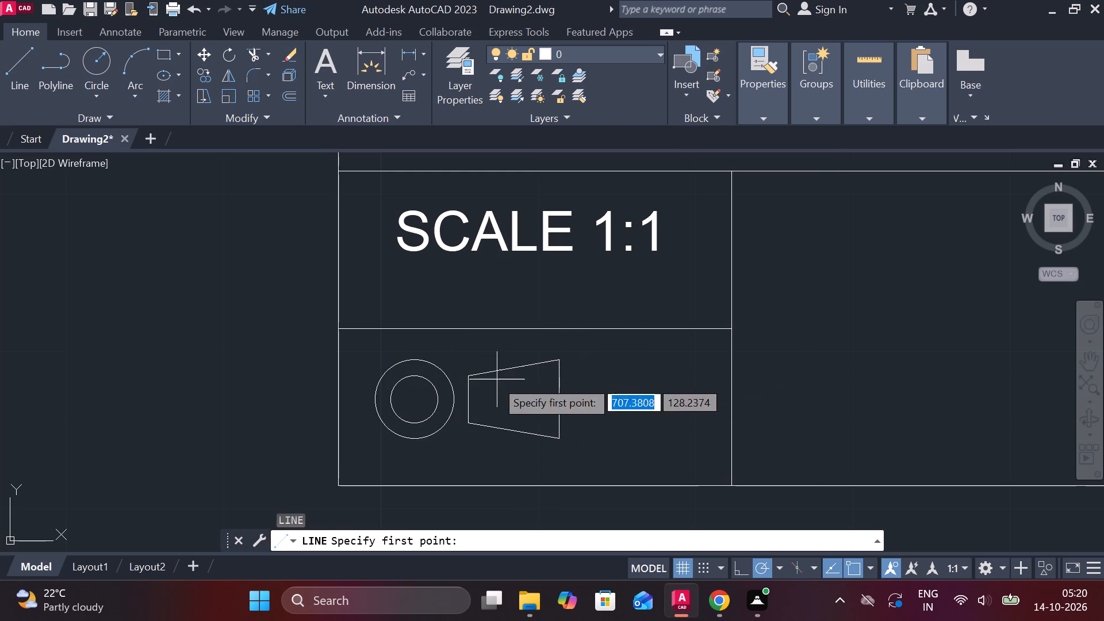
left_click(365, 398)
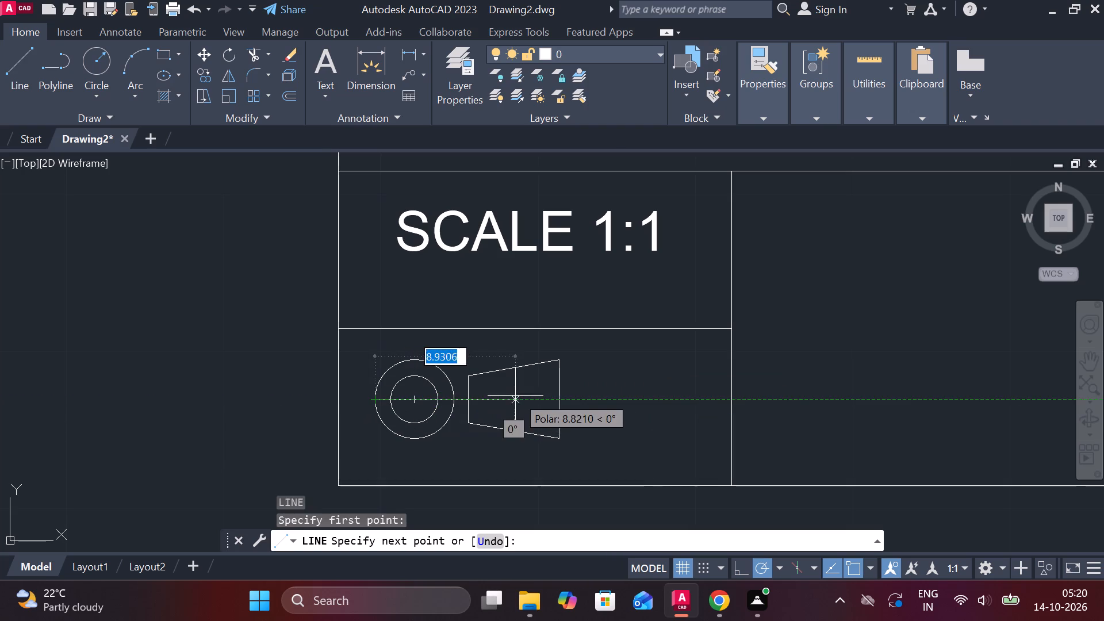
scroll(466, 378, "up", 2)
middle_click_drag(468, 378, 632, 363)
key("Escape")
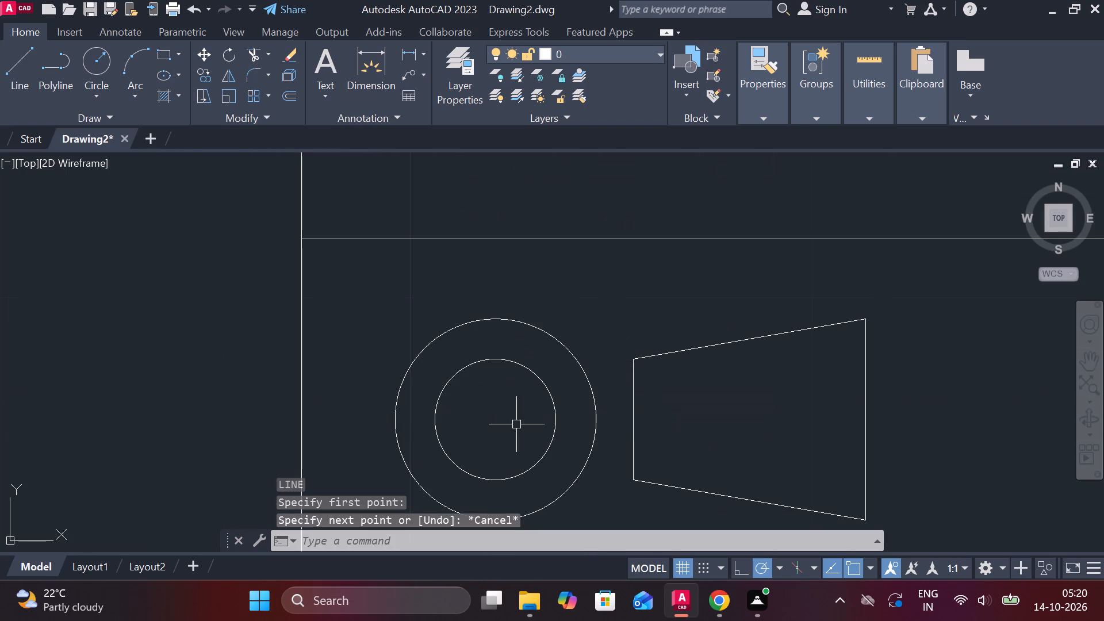
Draw a horizontal centreline about 13.7 units long through the circles' centre and the trapezoid, extending slightly beyond both.
key("l")
key("Return")
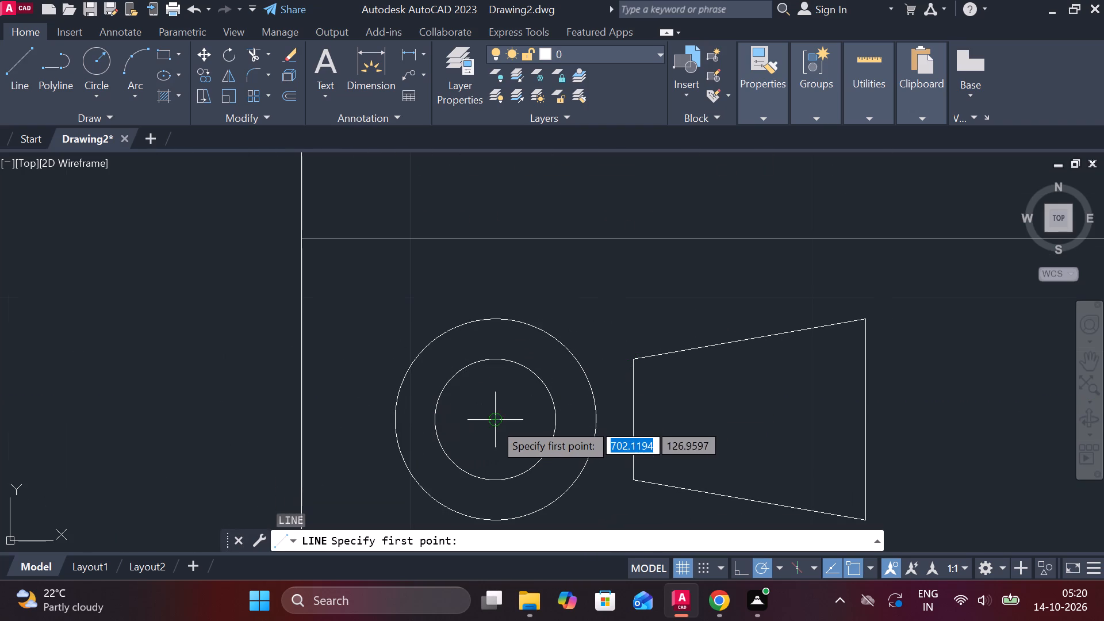
left_click(369, 424)
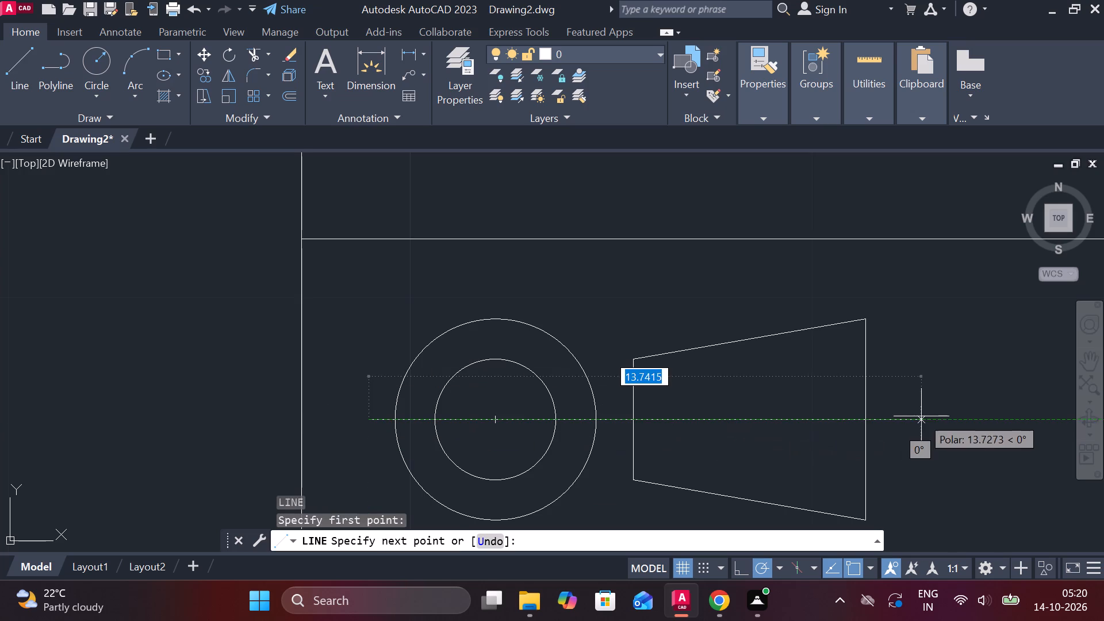
left_click(921, 416)
key("Escape")
Draw a vertical centreline about 6.8 units long through the circles' centre, extending slightly beyond the outer circle.
scroll(906, 410, "down", 1)
key("space")
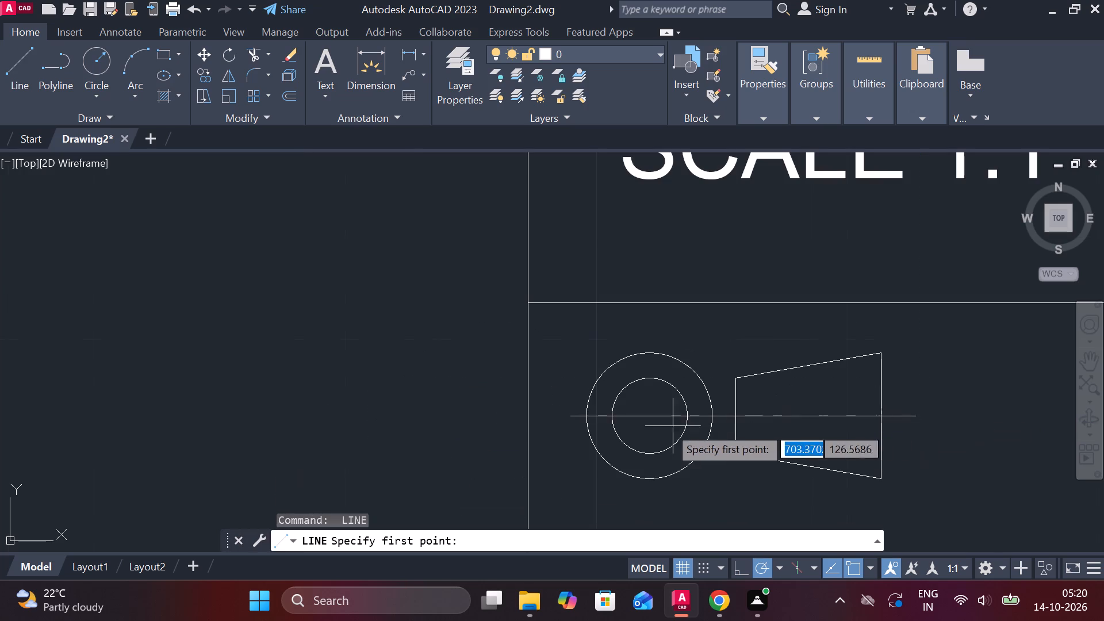
left_click(644, 333)
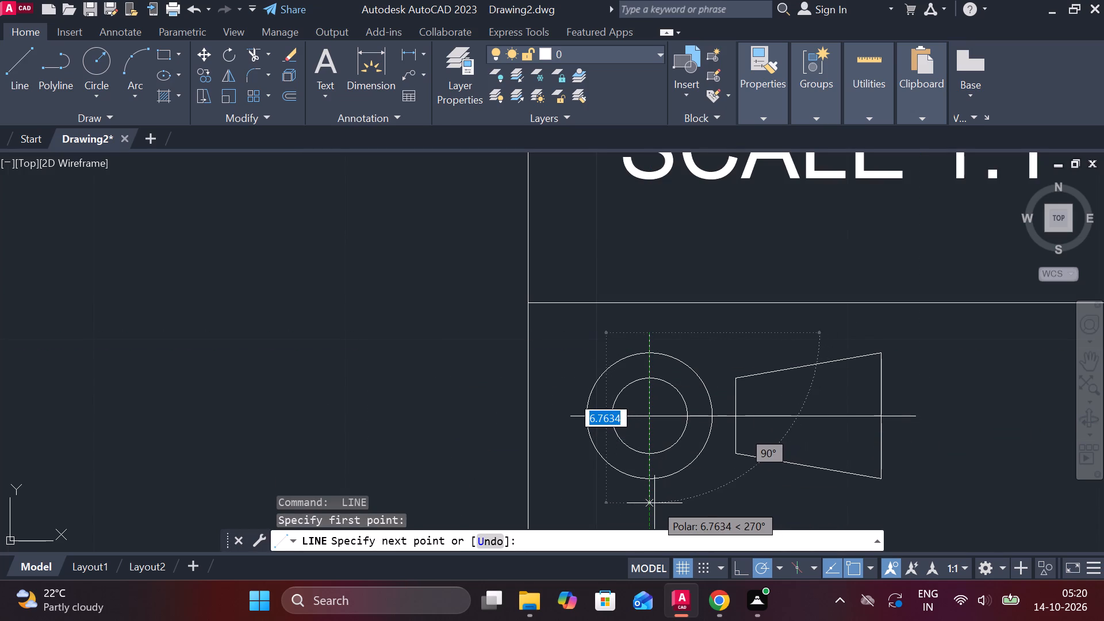
left_click(654, 503)
key("Escape")
Move the complete projection symbol of circles, trapezoid and centrelines horizontally right to centre it in its cell.
scroll(825, 437, "down", 1)
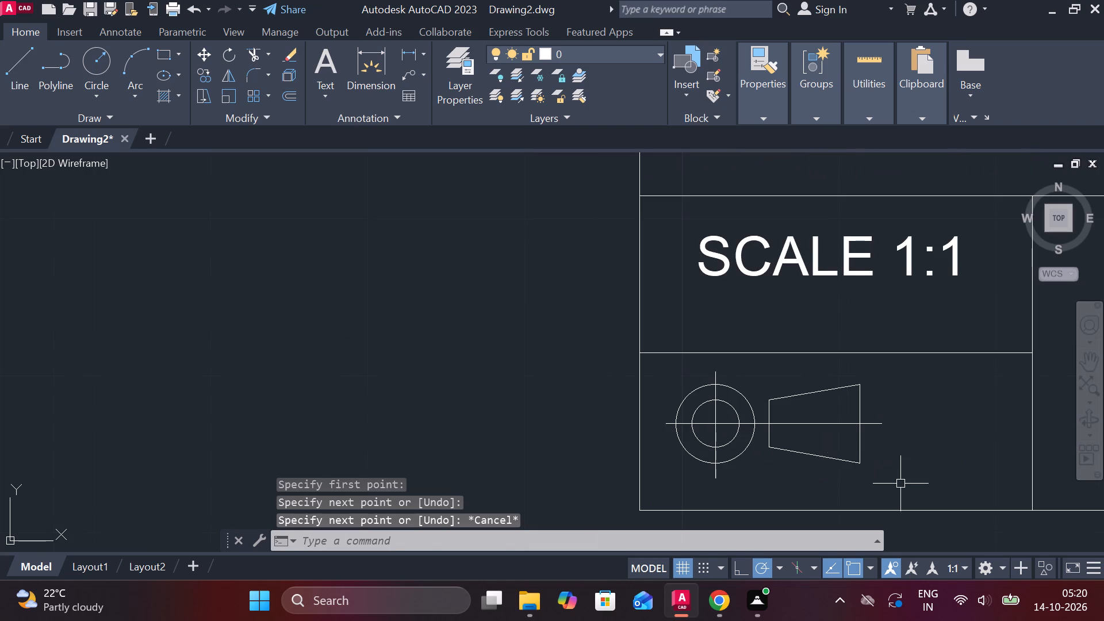
left_click(902, 484)
left_click(665, 372)
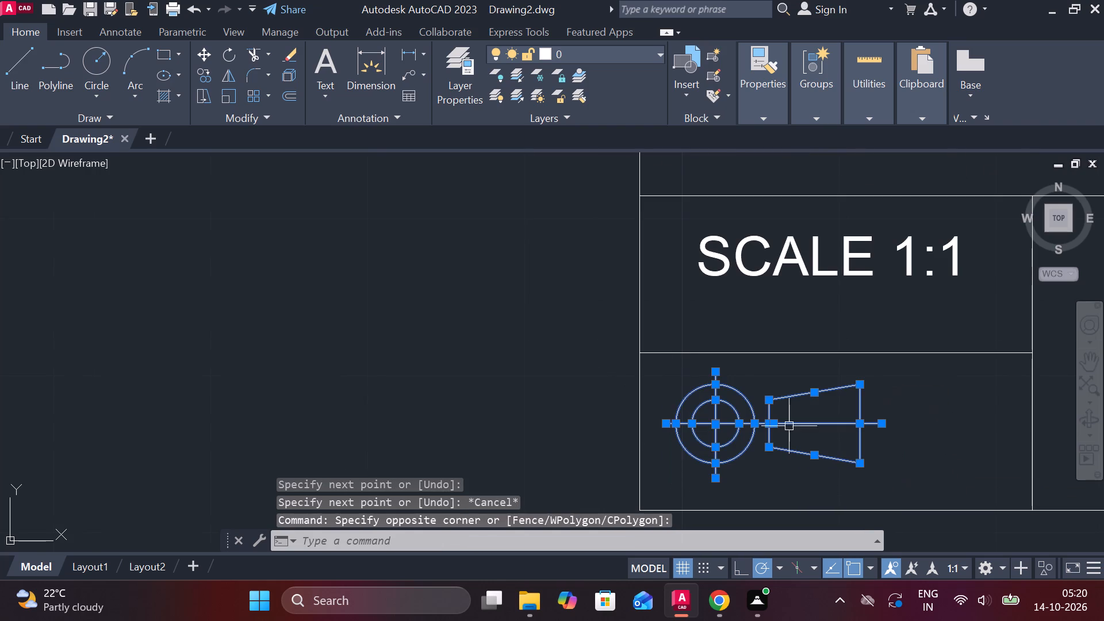
key("m")
key("Return")
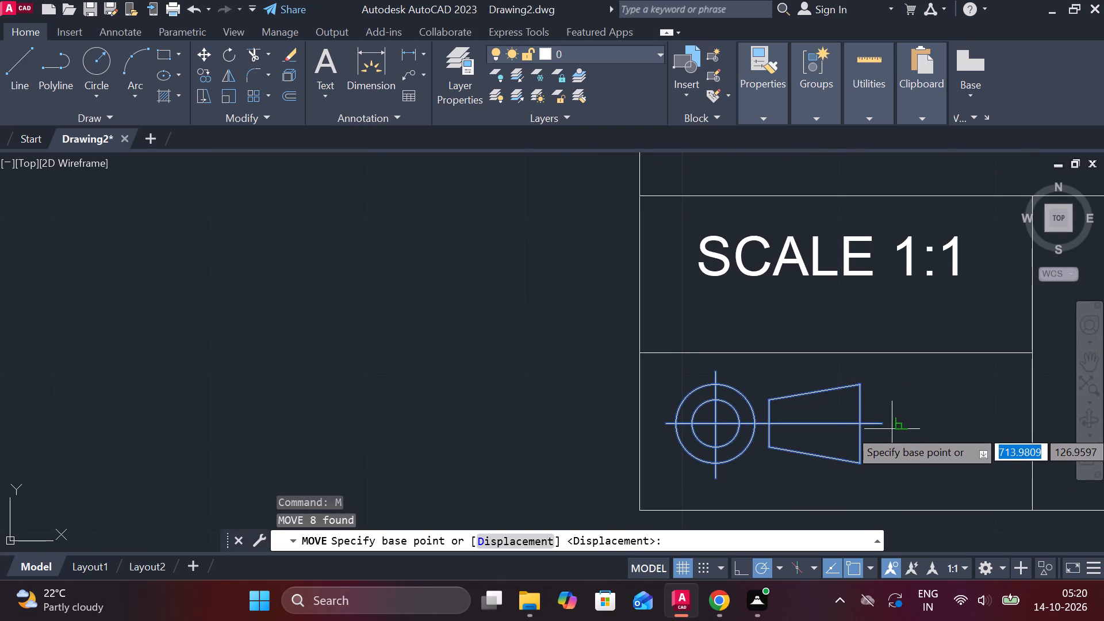
left_click(877, 425)
left_click(938, 425)
Add the centred multiline text TITLE in the upper-left part of the wide cell beside SCALE 1:1.
scroll(944, 424, "down", 2)
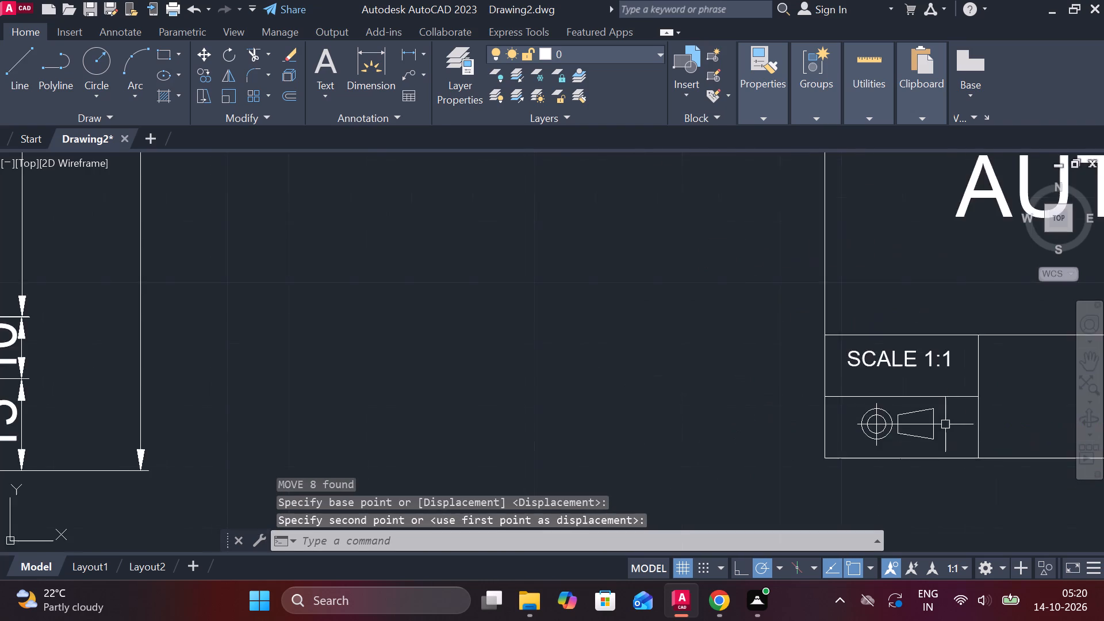
middle_click_drag(949, 423, 444, 479)
key("Escape")
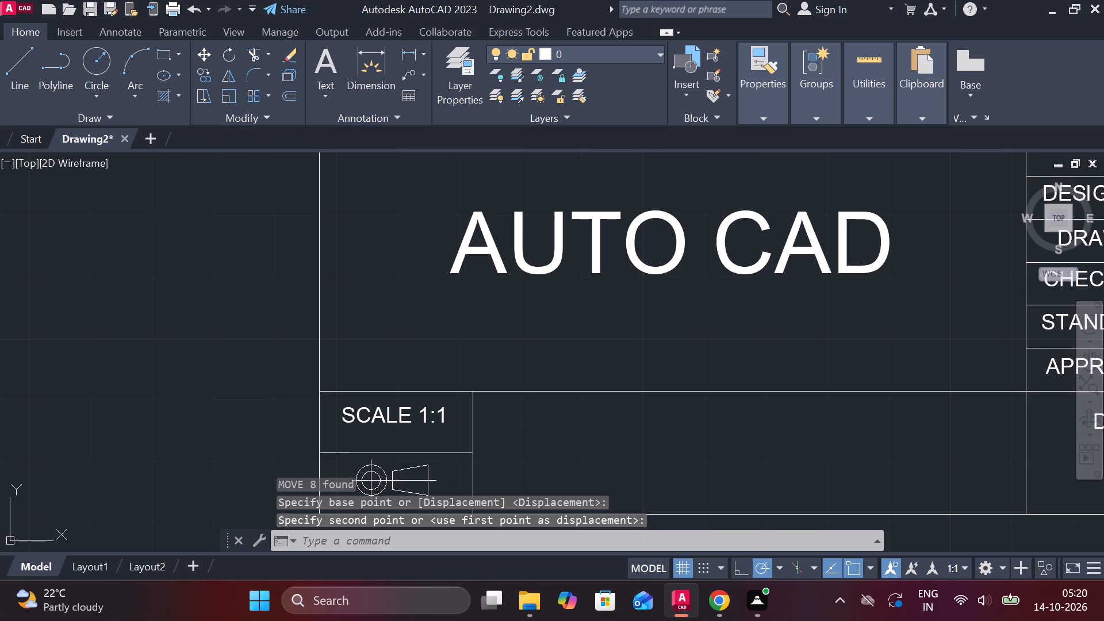
type("MT")
key("space")
scroll(527, 416, "up", 2)
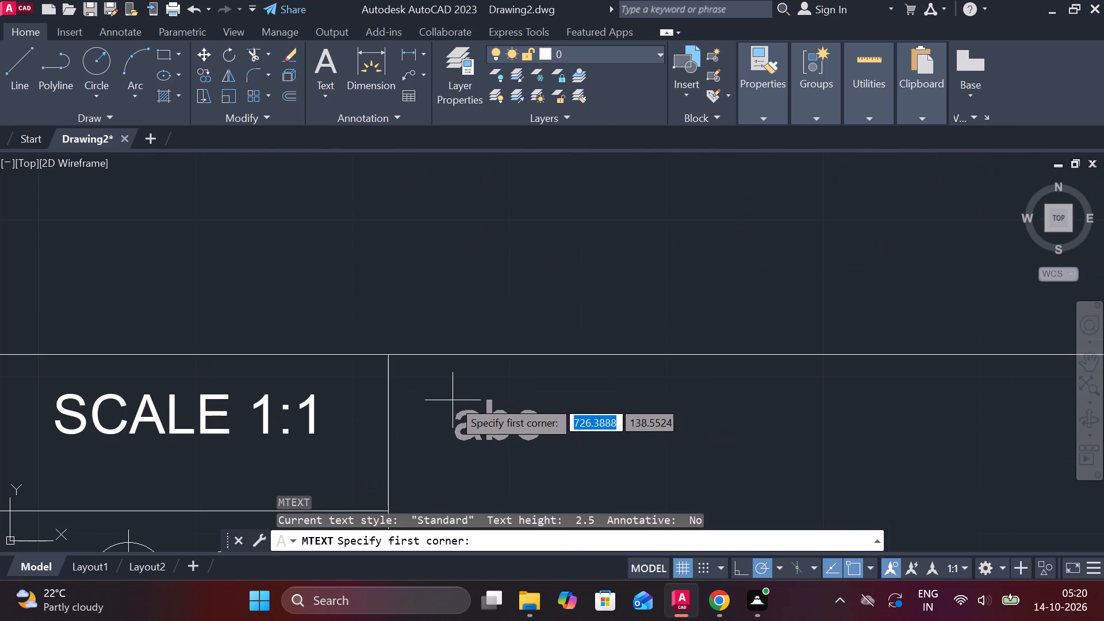
left_click(446, 386)
left_click(670, 441)
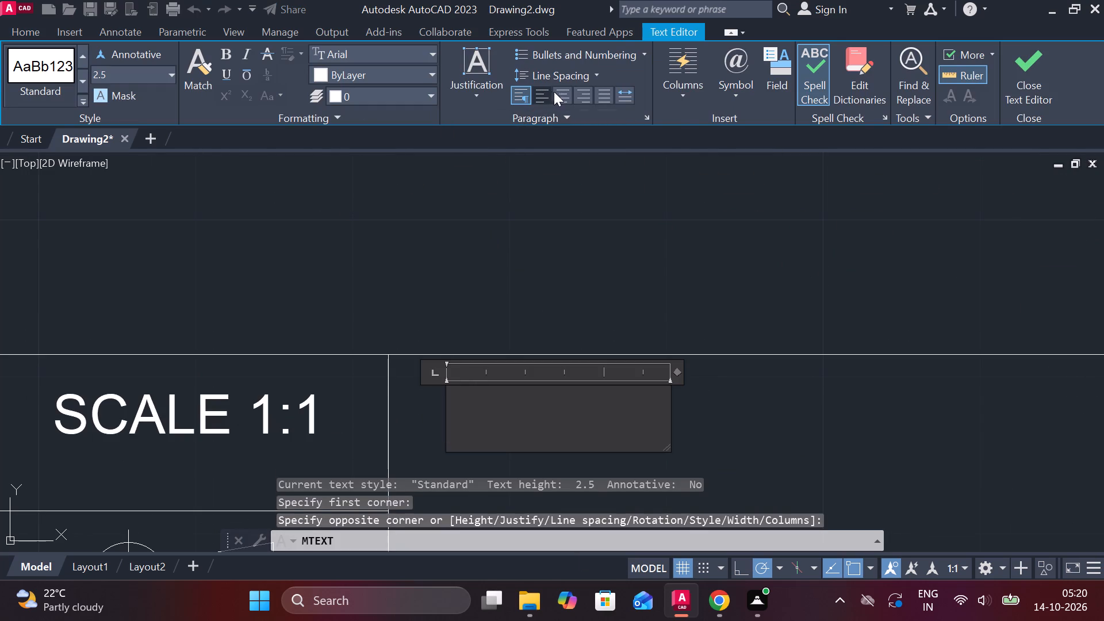
left_click(558, 99)
type("TIT")
type("TITLE")
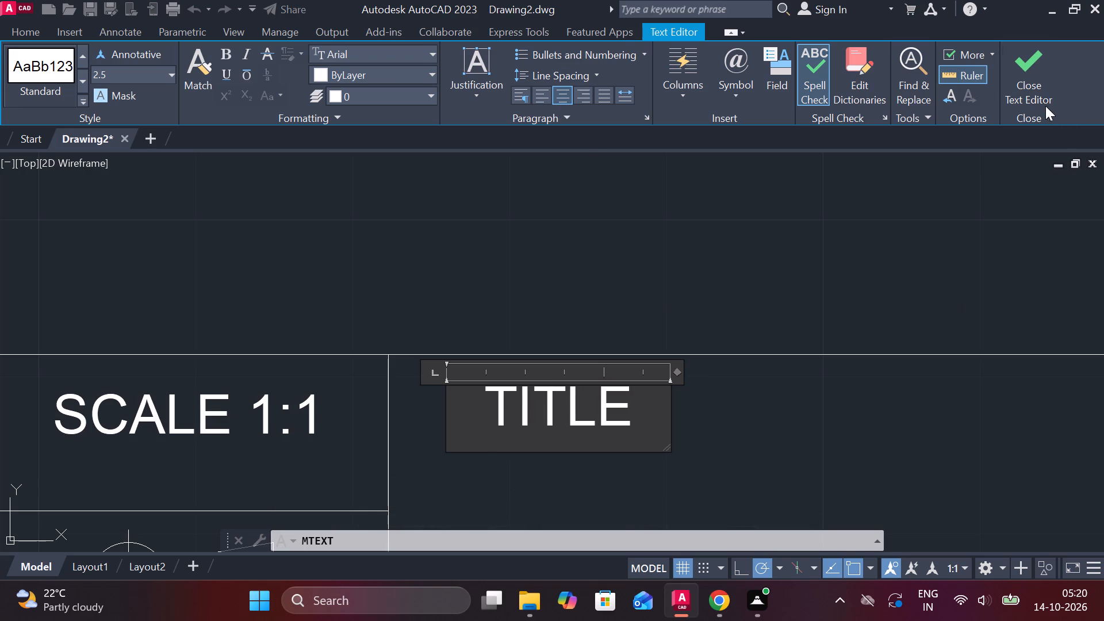
left_click(1026, 97)
Add the centred multiline text MECHANICAL DRAWING in the wide title block cell, below and beside TITLE.
scroll(794, 342, "down", 3)
middle_click_drag(793, 405, 708, 379)
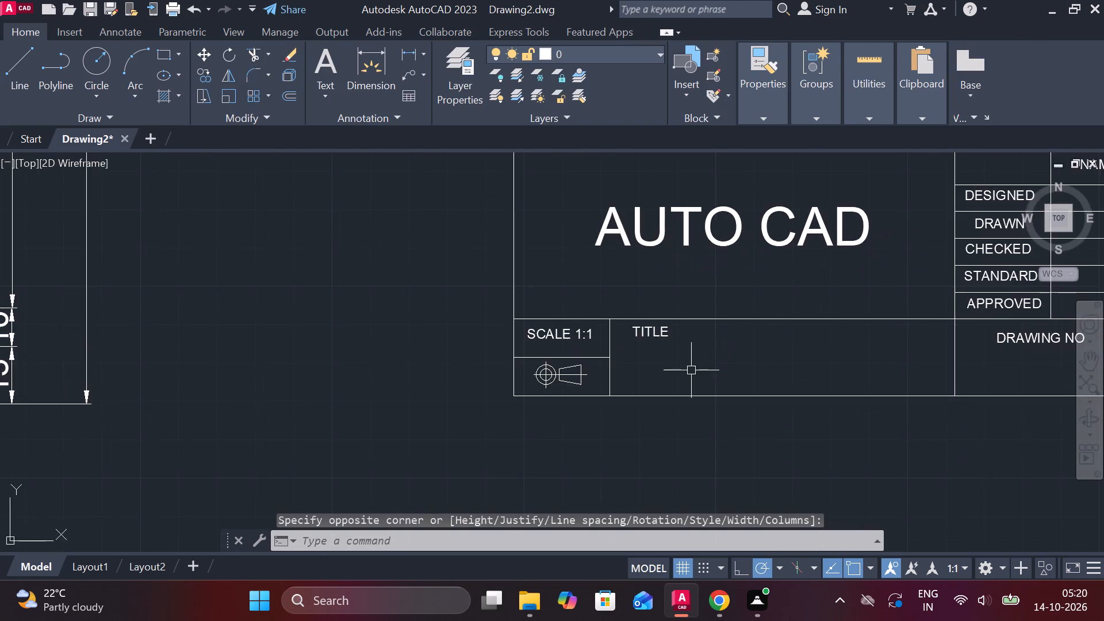
scroll(691, 366, "up", 2)
key("space")
left_click(616, 340)
scroll(904, 356, "down", 1)
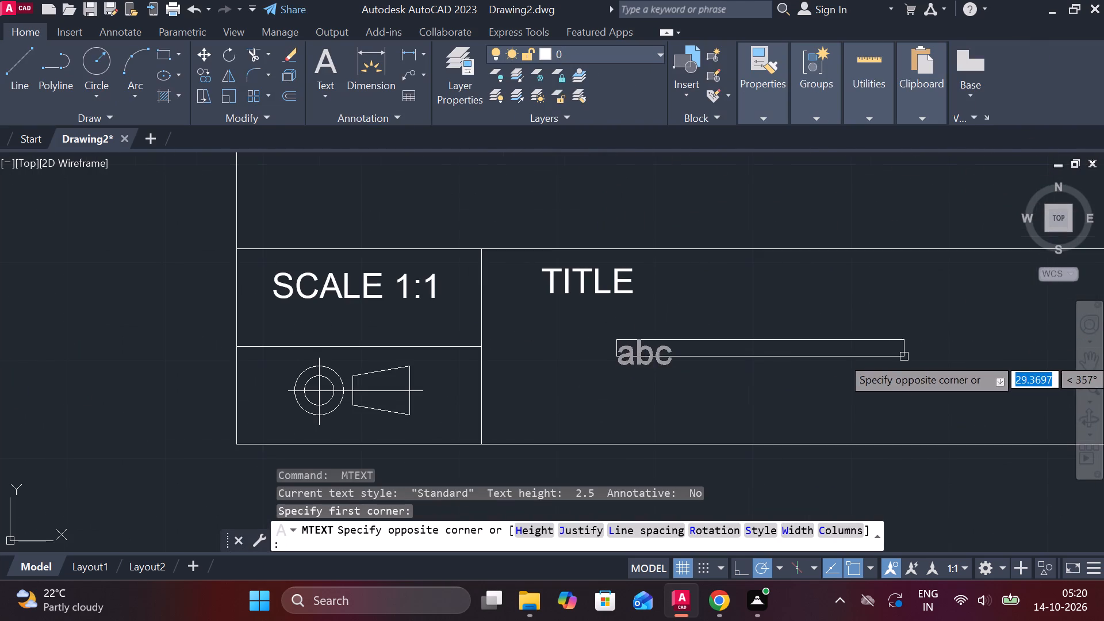
middle_click_drag(912, 358, 723, 396)
left_click(959, 413)
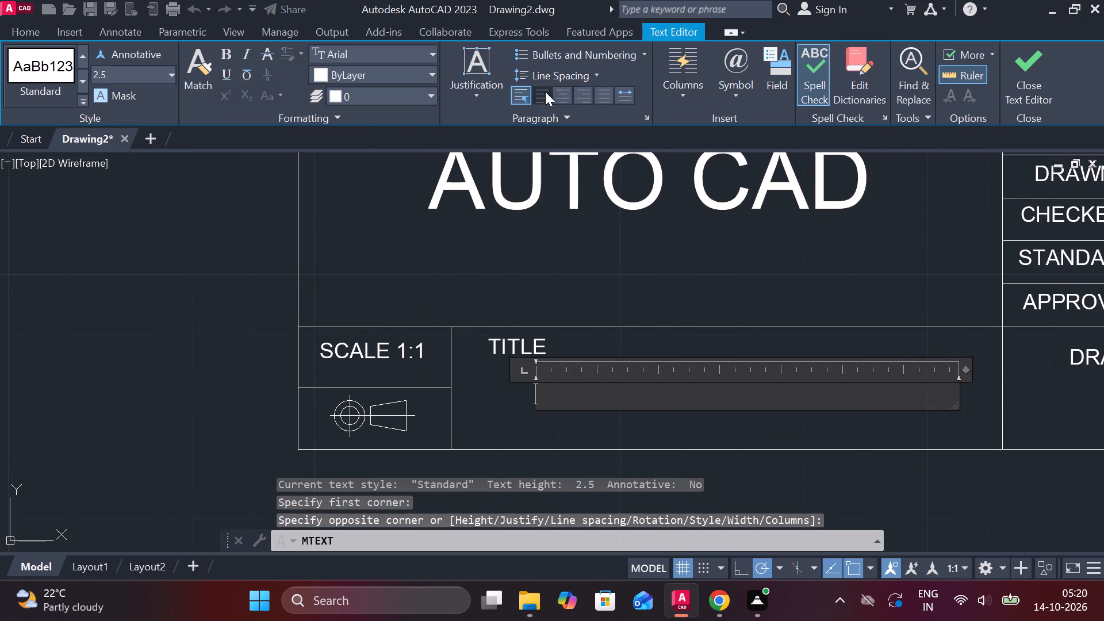
left_click(563, 94)
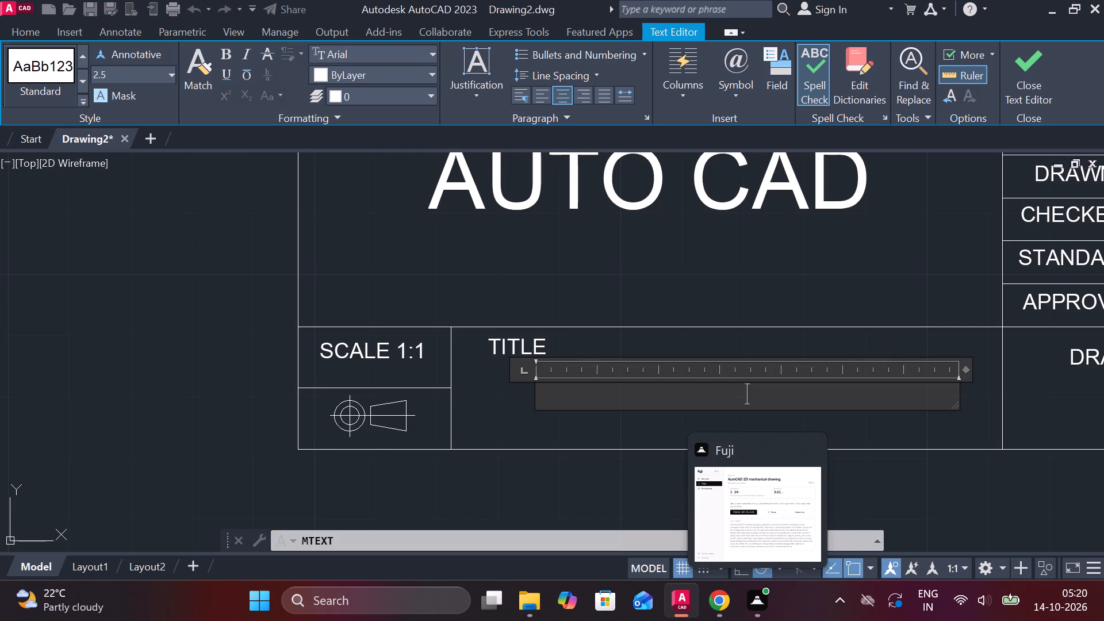
key("a")
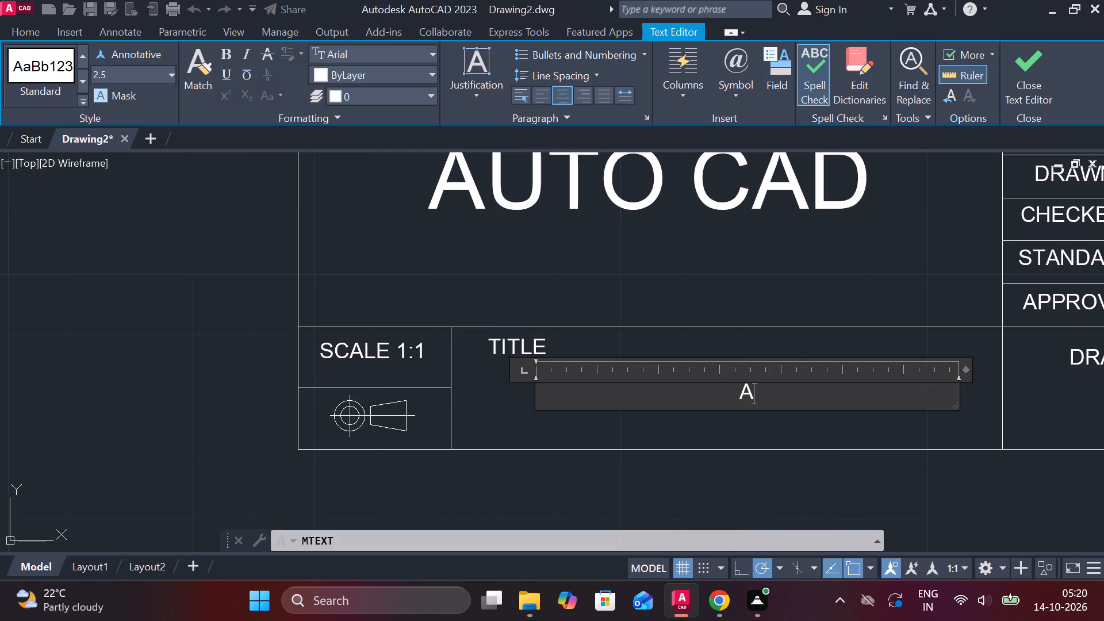
key("BackSpace")
type("MECHANICAL")
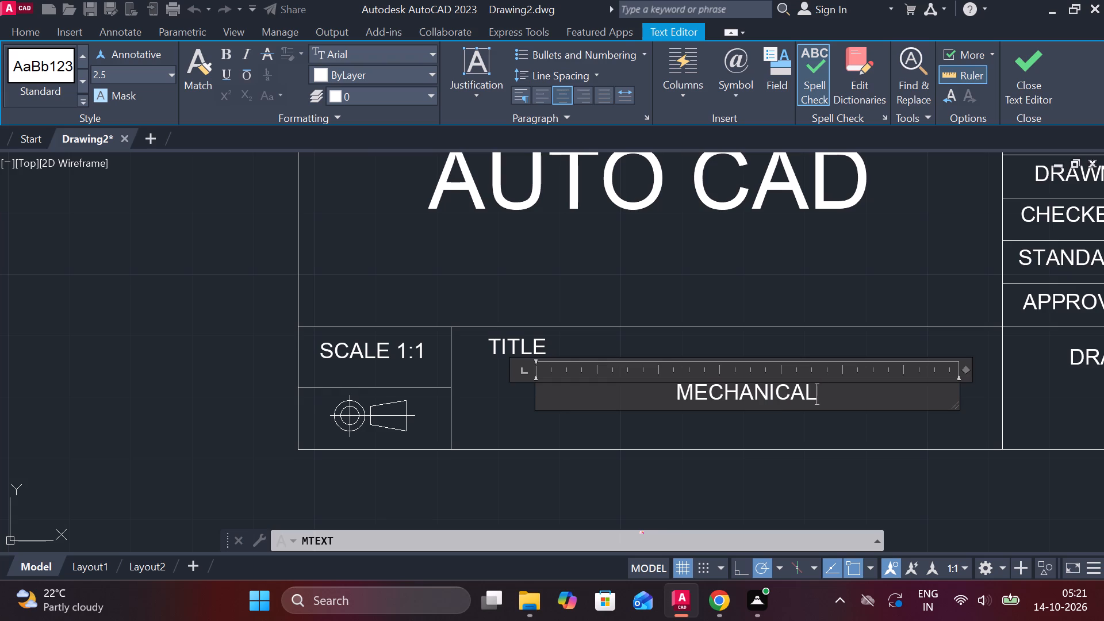
key("space")
type("DRAWING")
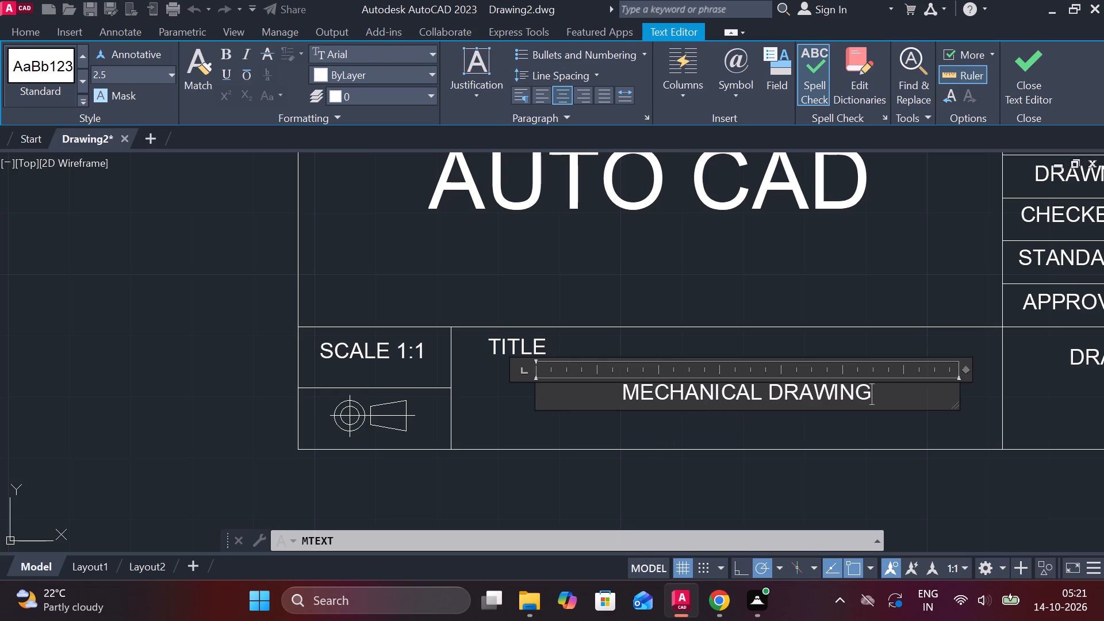
left_click(1008, 86)
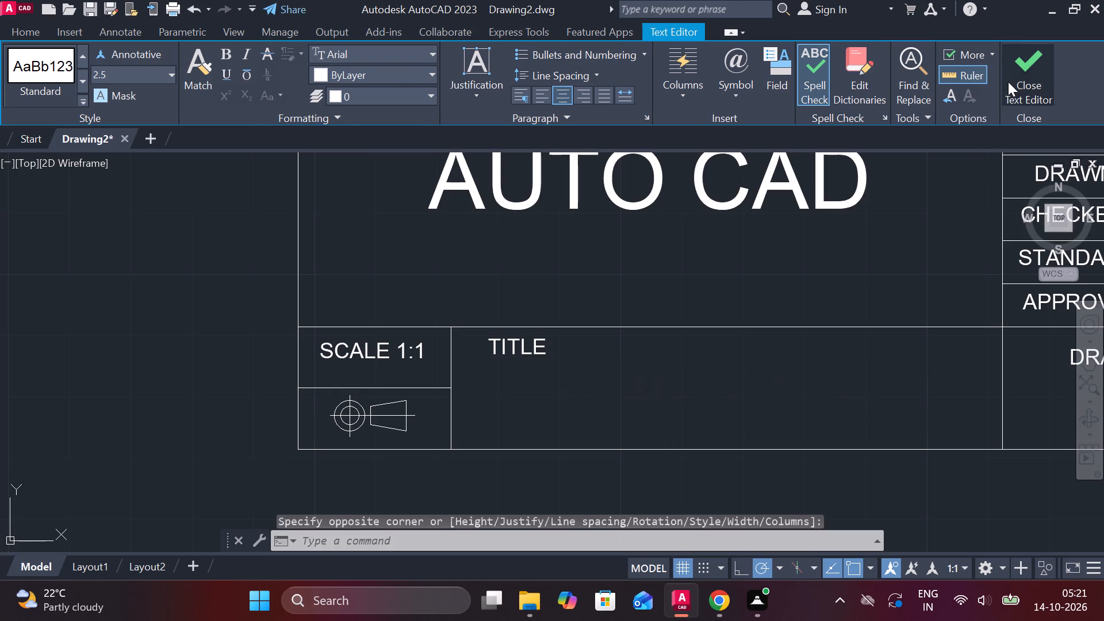
Move the entire title block with its text and projection symbol down to the lower right of the fire truck drawing.
scroll(701, 387, "down", 2)
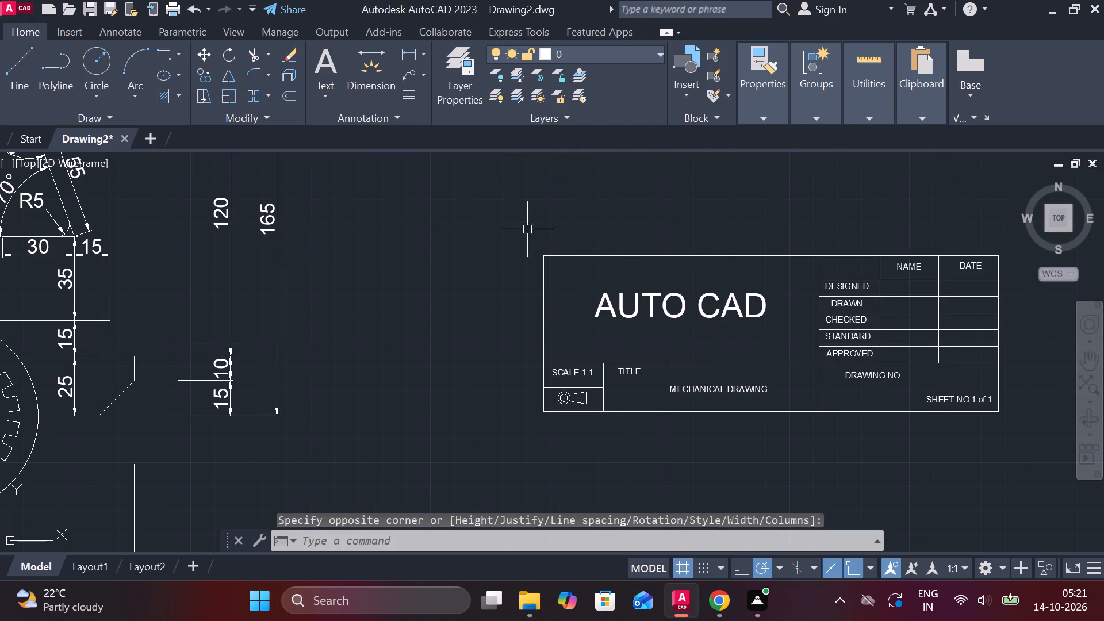
left_click(473, 209)
left_click(1019, 443)
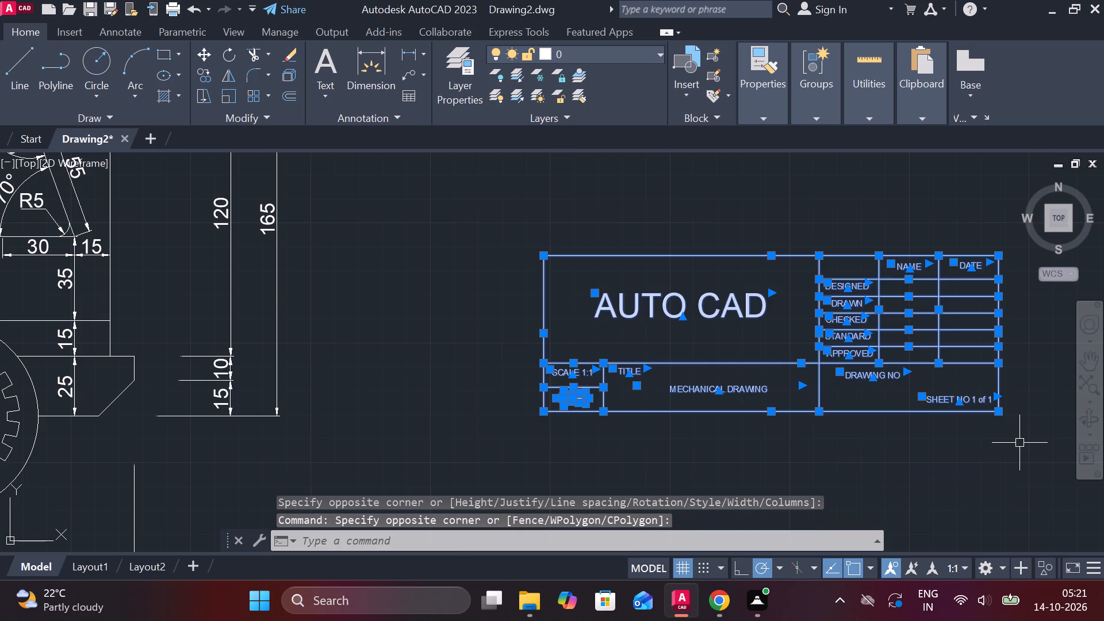
key("m")
key("Return")
left_click(1008, 420)
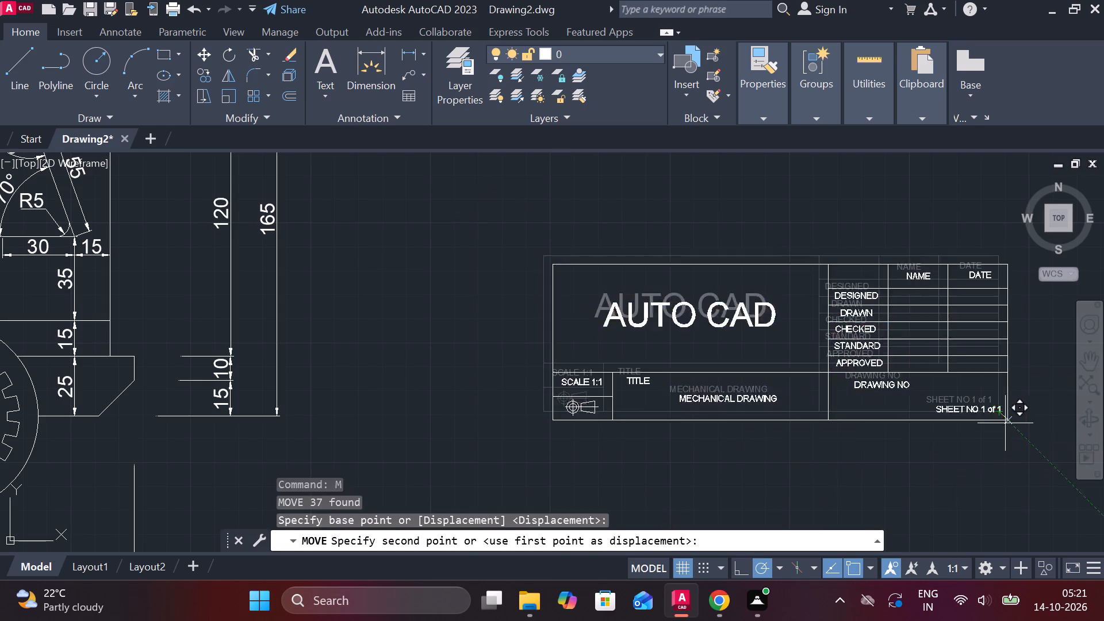
scroll(988, 452, "down", 2)
middle_click_drag(961, 480, 906, 348)
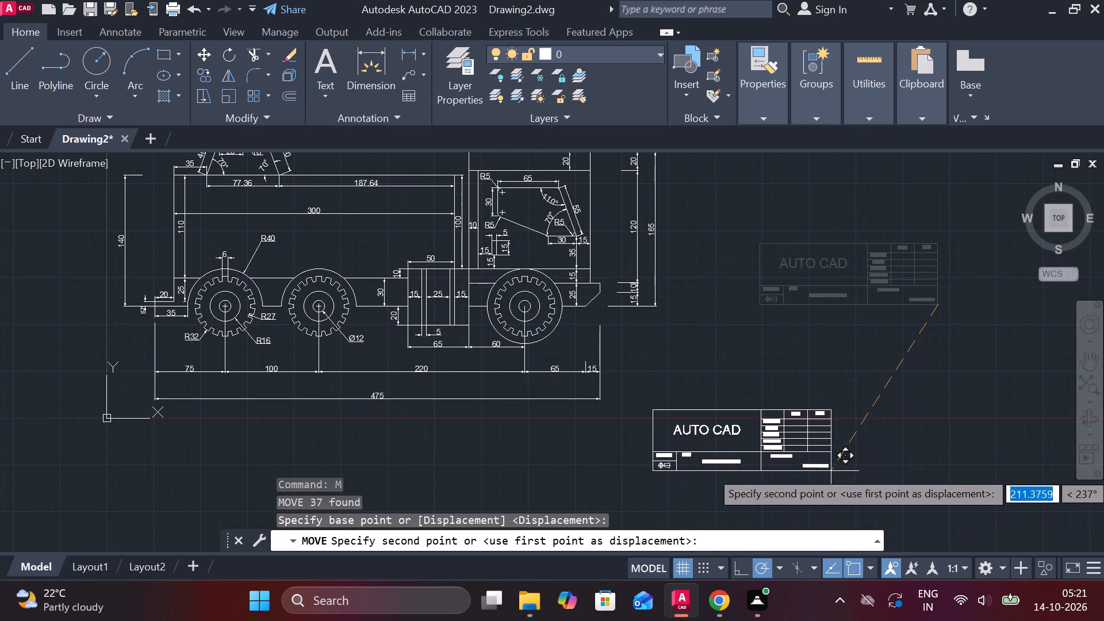
left_click(837, 457)
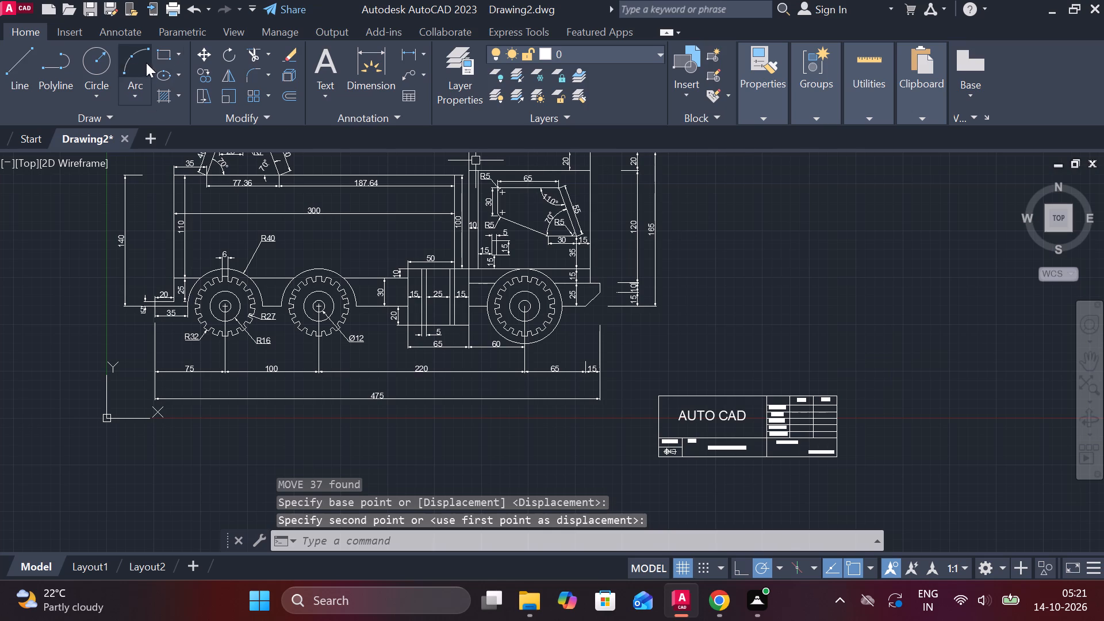
Draw a rectangular border about 850 by 494 from the title block's lower-right corner, enclosing the whole fire truck drawing.
left_click(160, 55)
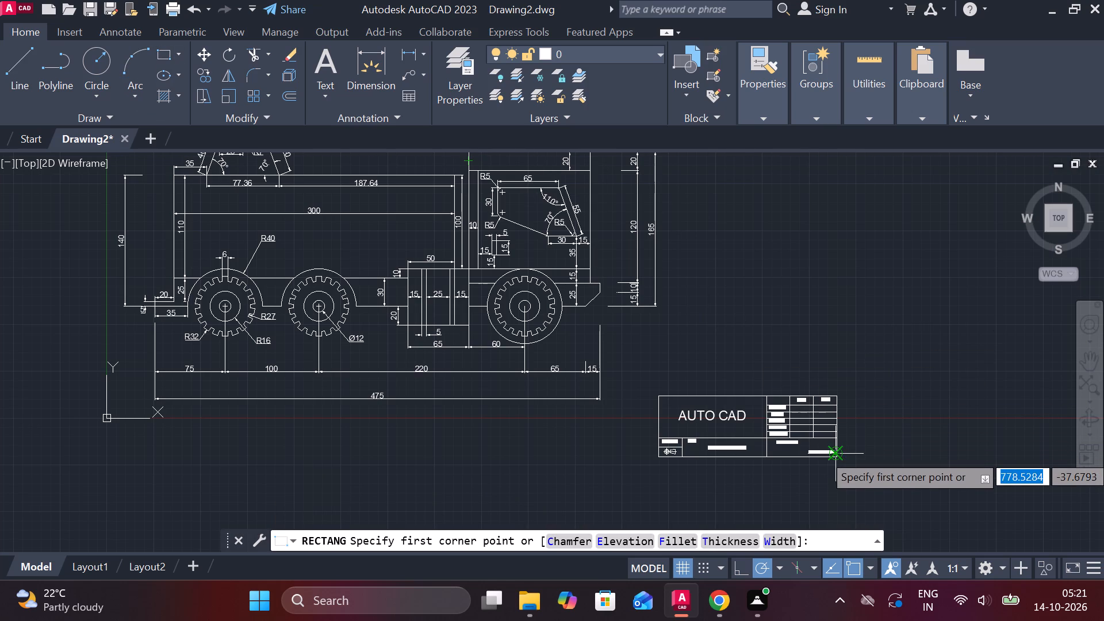
left_click(841, 461)
scroll(454, 331, "down", 1)
middle_click_drag(430, 325, 490, 356)
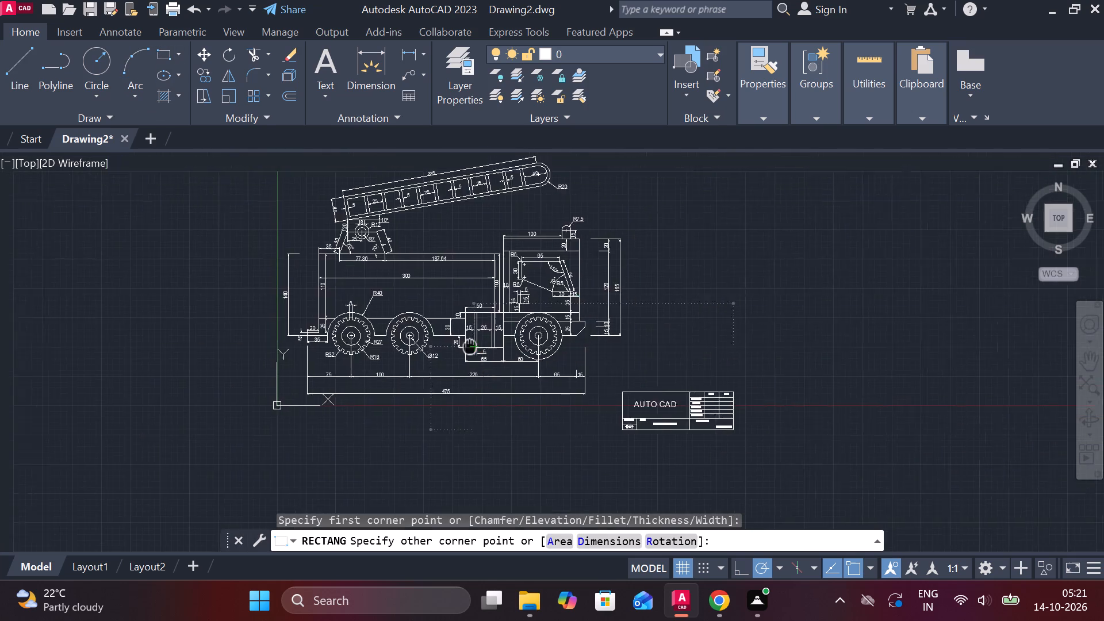
middle_click_drag(490, 356, 507, 383)
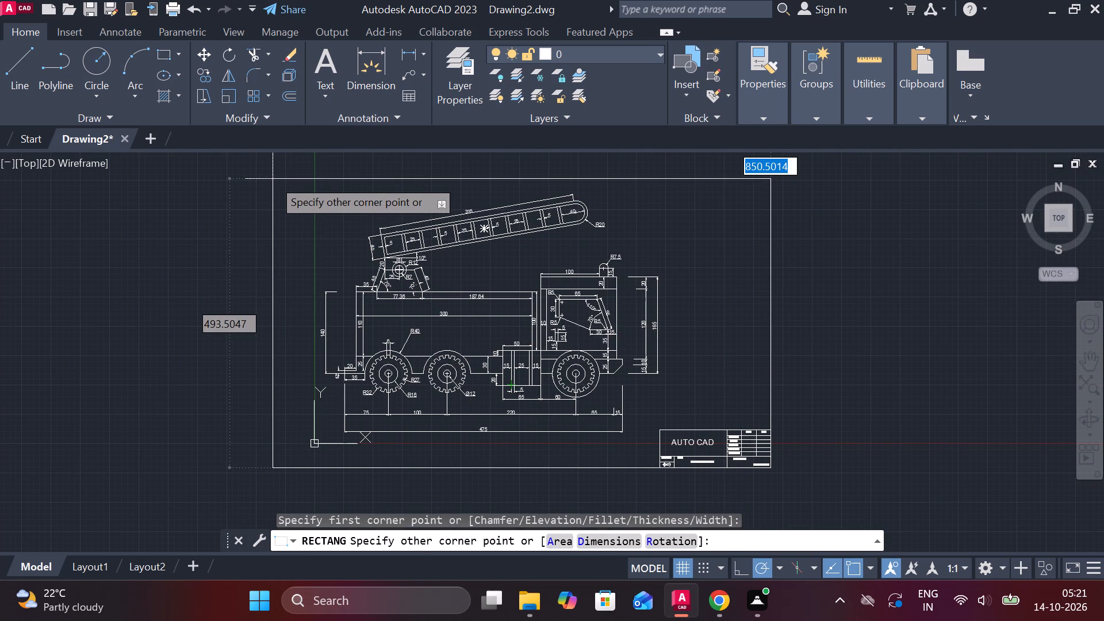
left_click(273, 178)
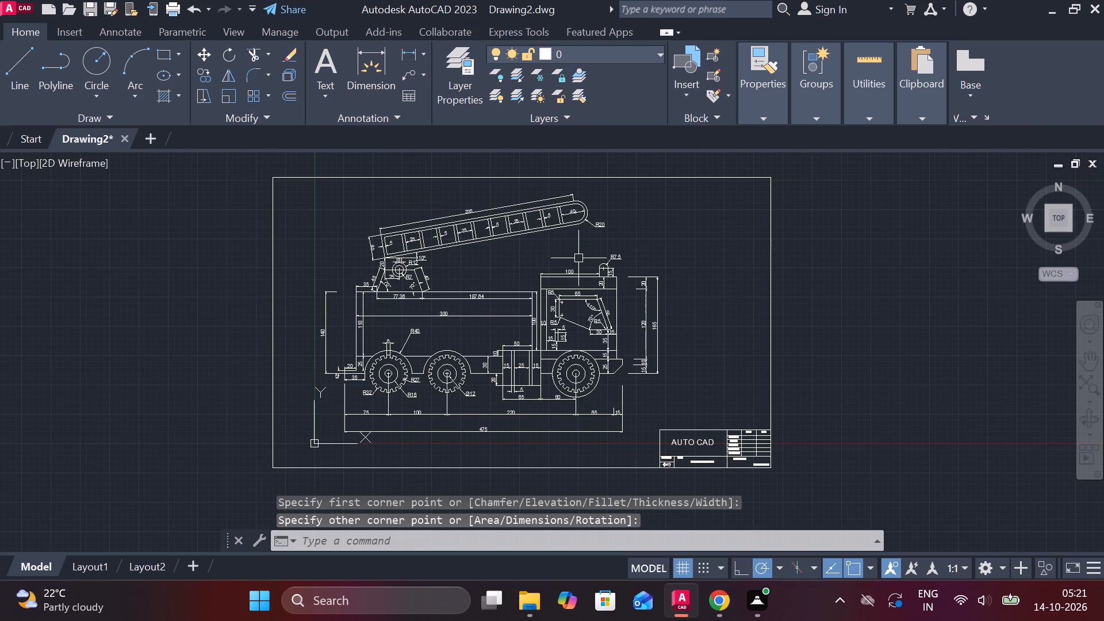
Save the drawing in the Documents folder as AUTO CAD 2D MECHANICAL DRAWING in AutoCAD 2018 format.
key("ctrl+s")
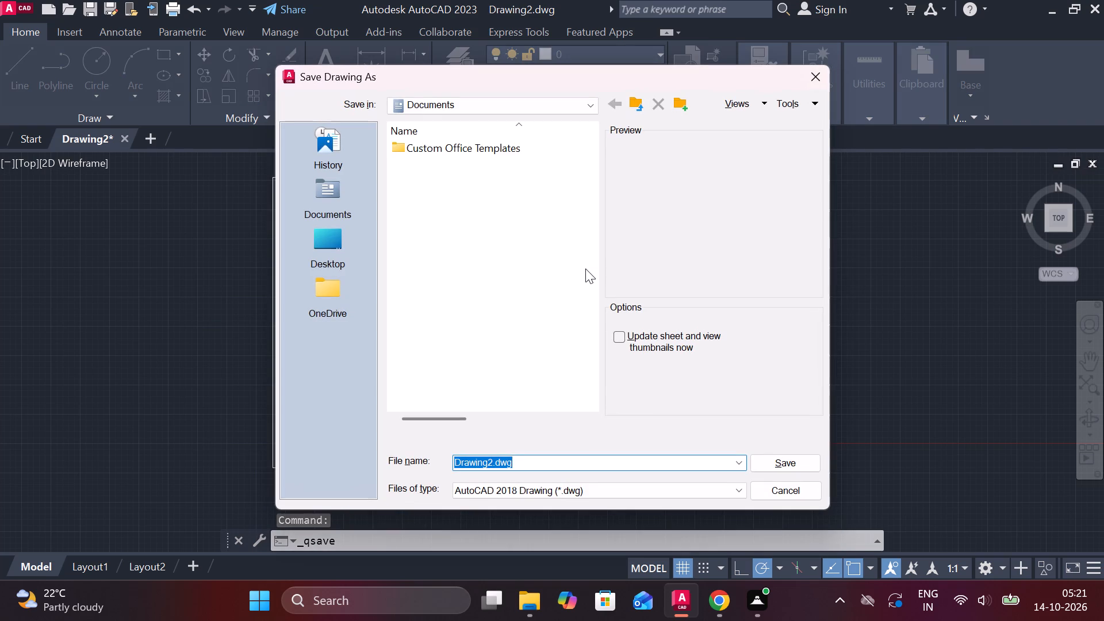
type("AU")
type("TO CAD")
key("space")
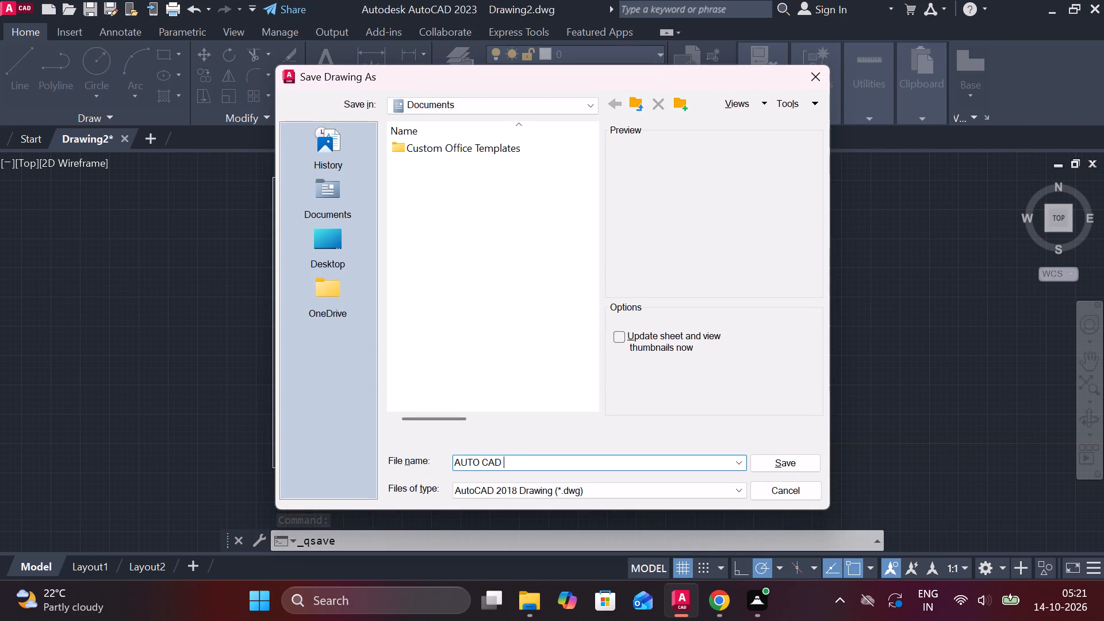
key("2")
key("d")
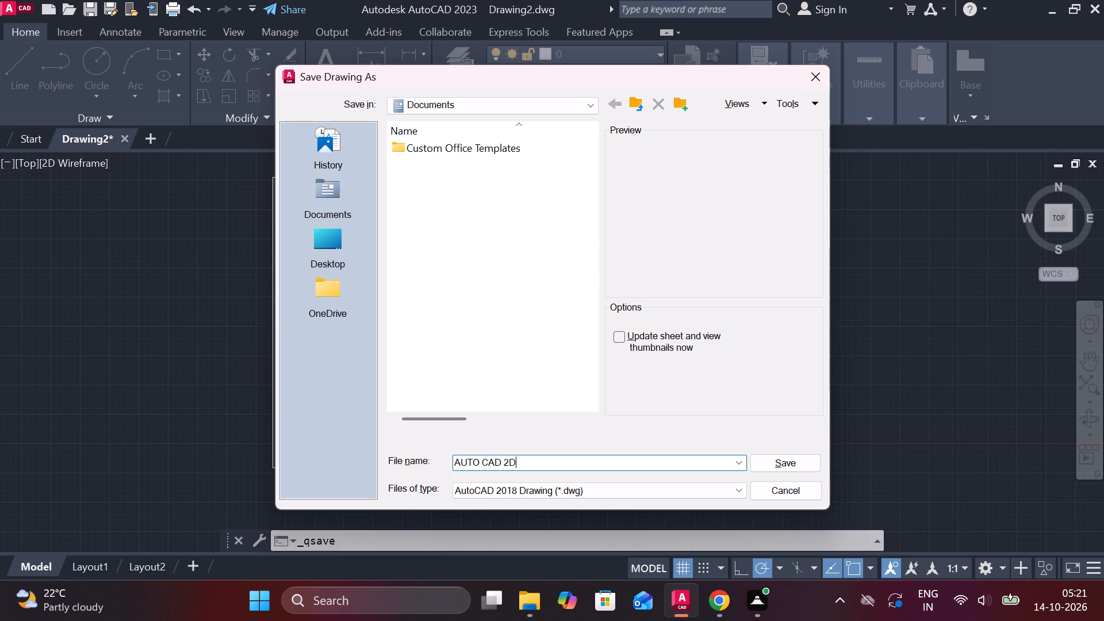
key("space")
type("MECHA")
type("NIV")
key("BackSpace")
type("CAL")
key("space")
type("DRAWING")
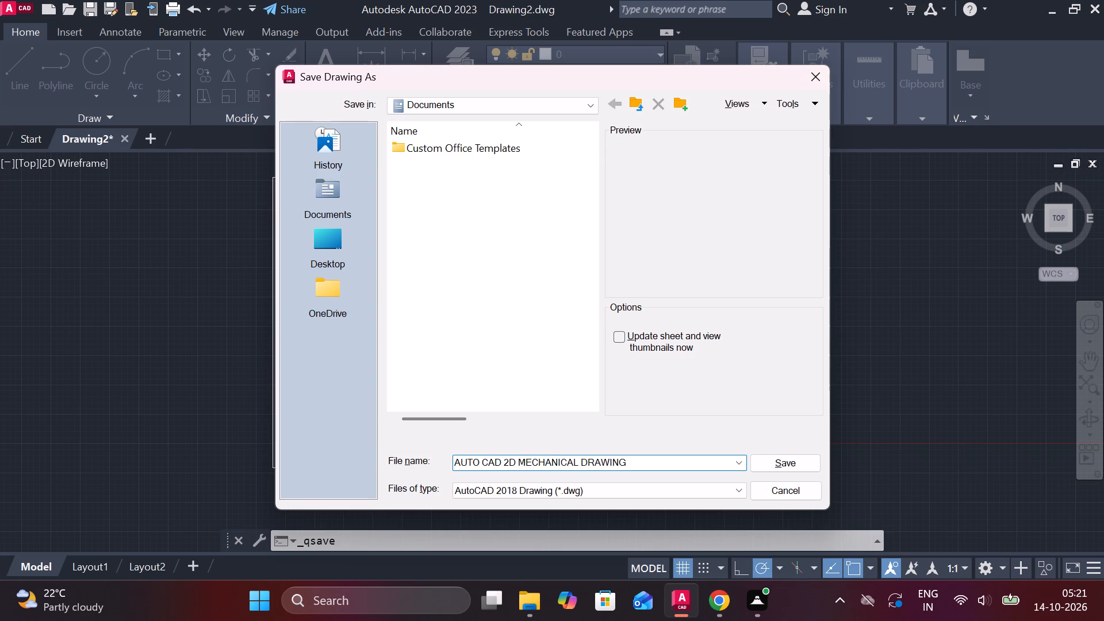
left_click(787, 459)
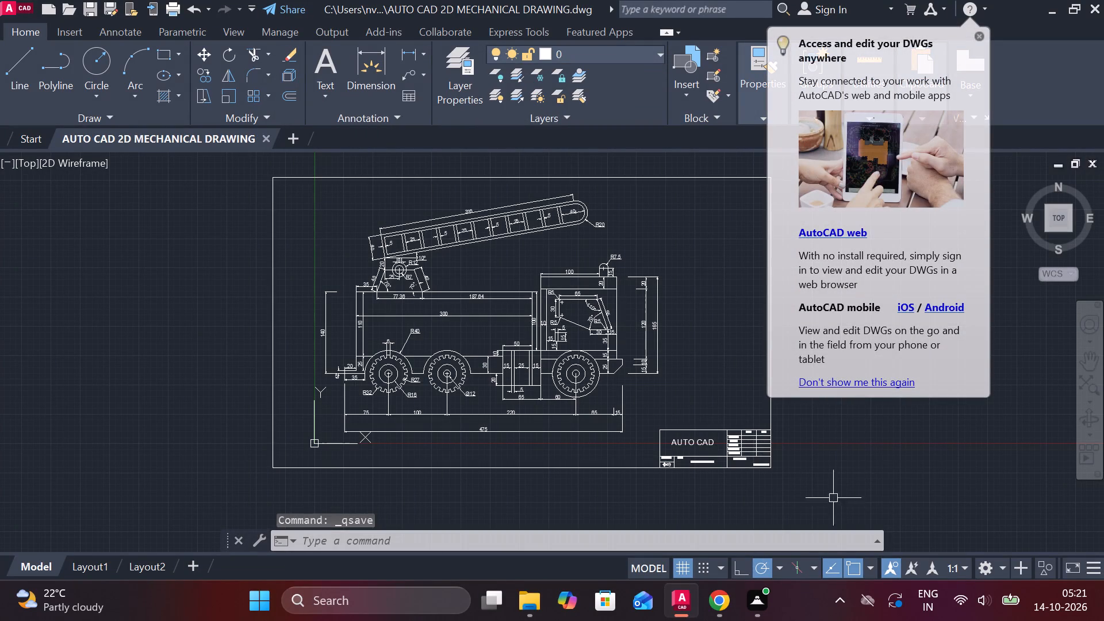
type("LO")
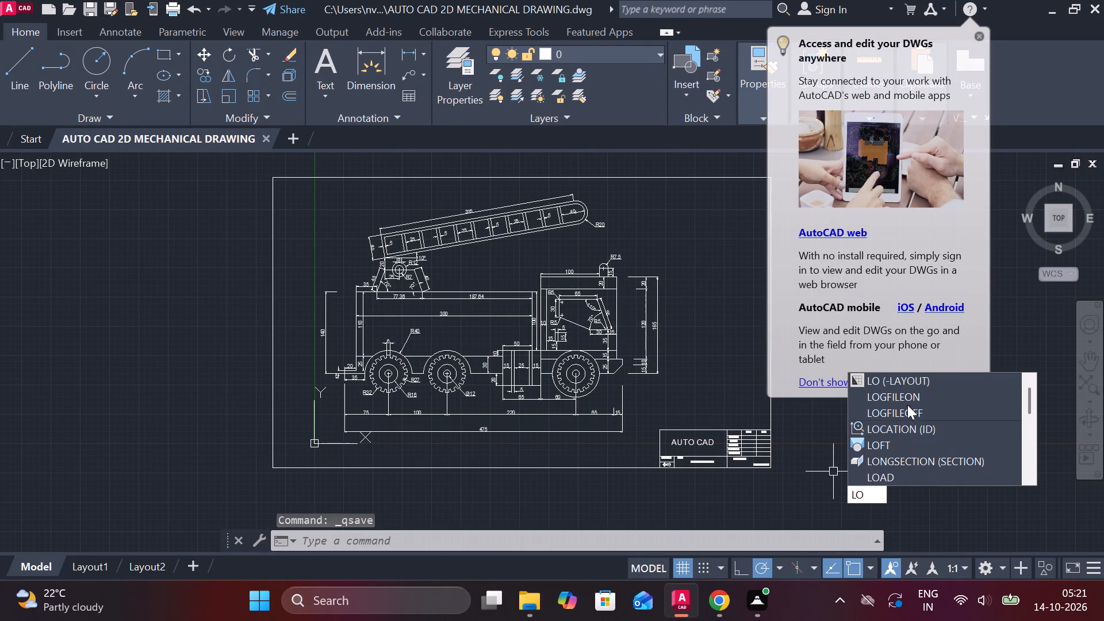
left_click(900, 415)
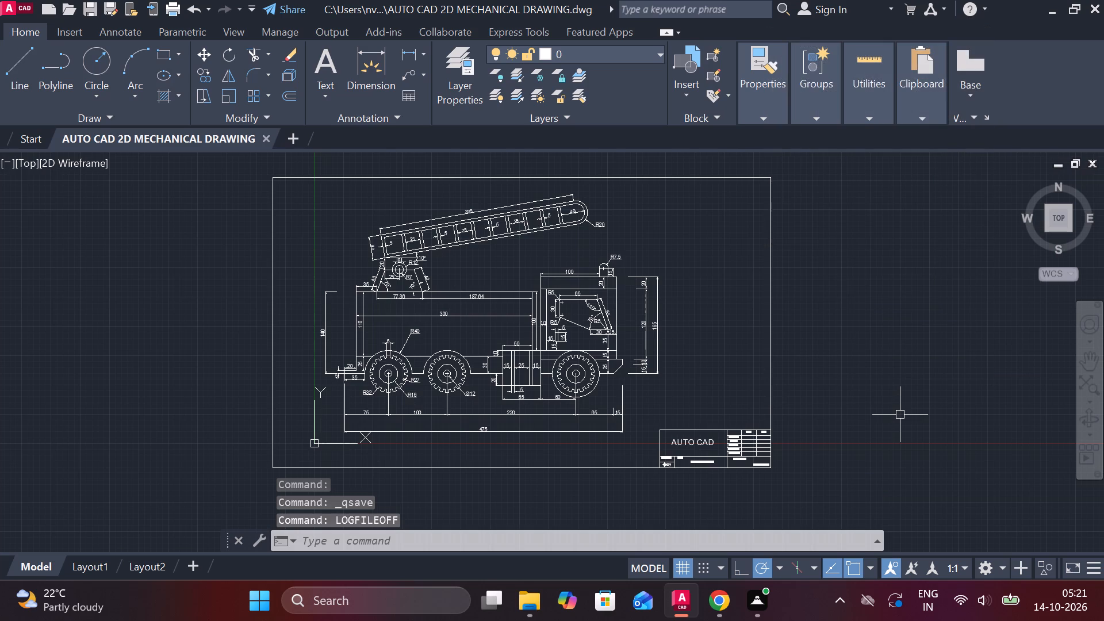
Save the drawing again under its current name.
key("ctrl+s")
Start a plot of the model using the DWG To PDF.pc3 plotter with landscape orientation.
type("PL")
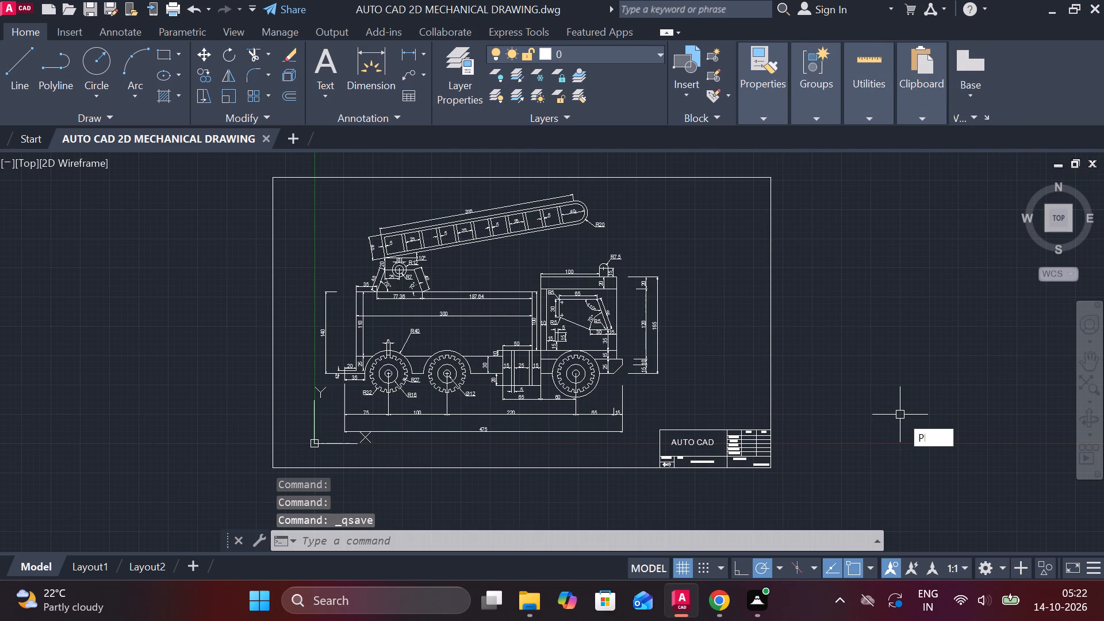
left_click(925, 467)
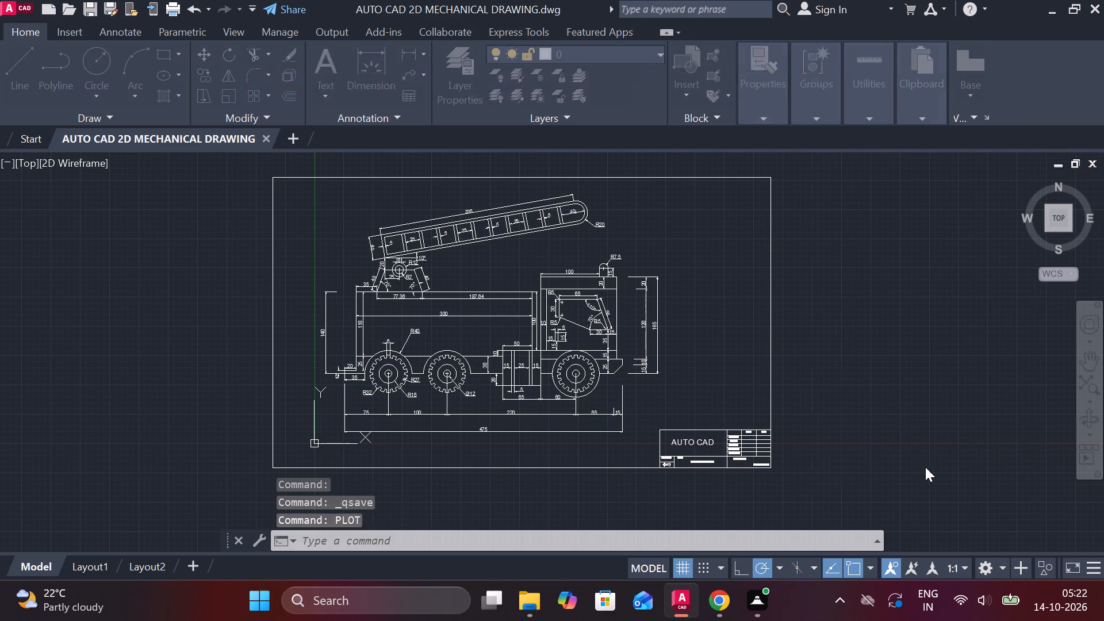
left_click(470, 168)
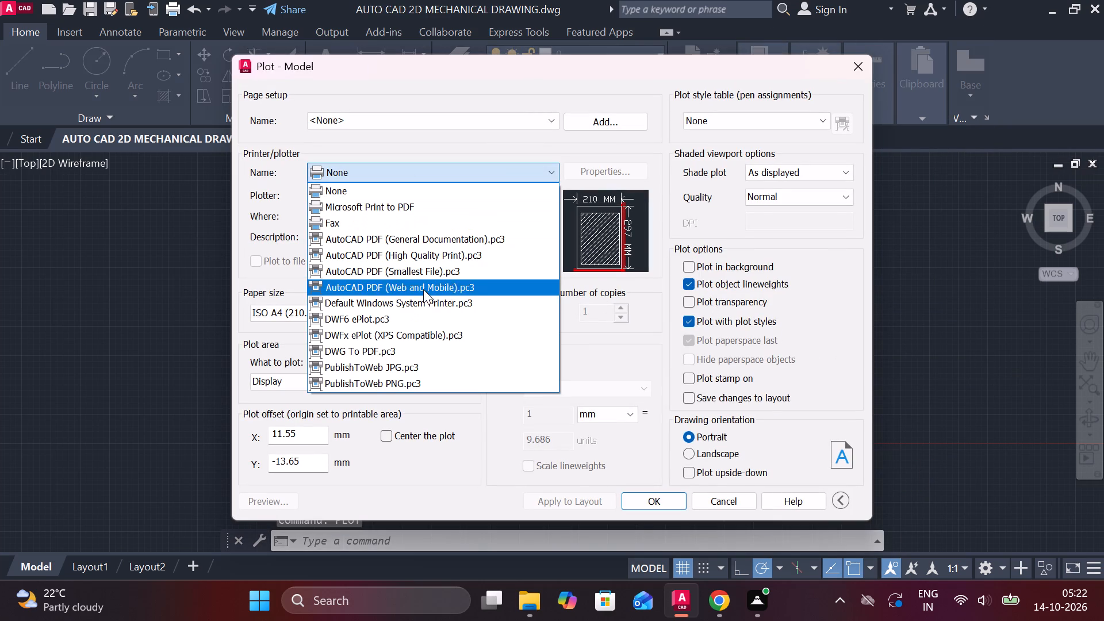
left_click(400, 350)
left_click(687, 445)
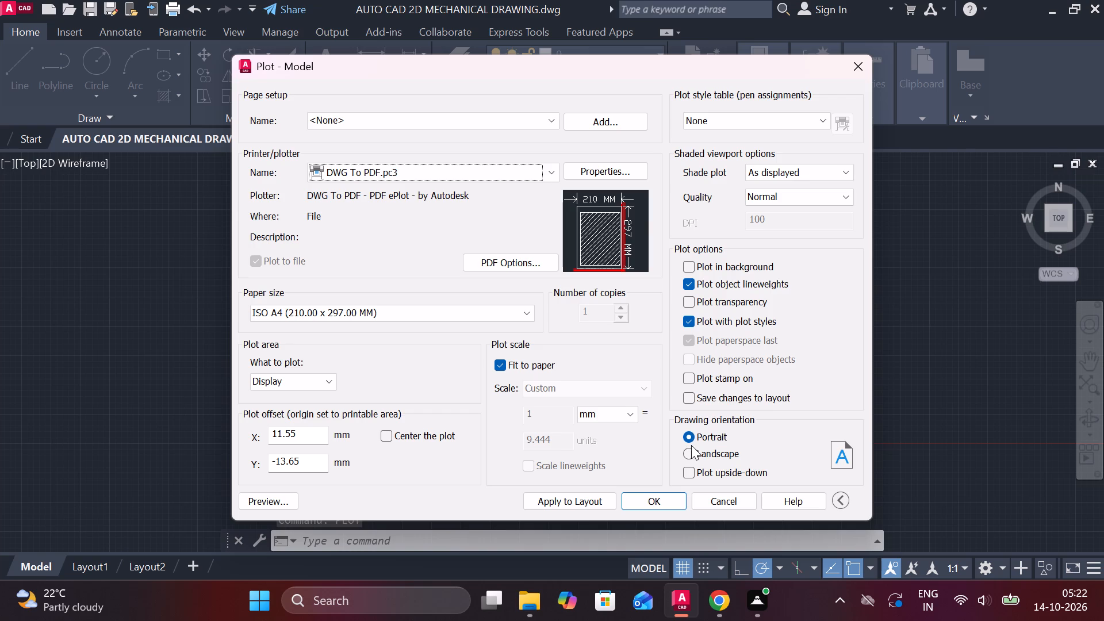
left_click(690, 457)
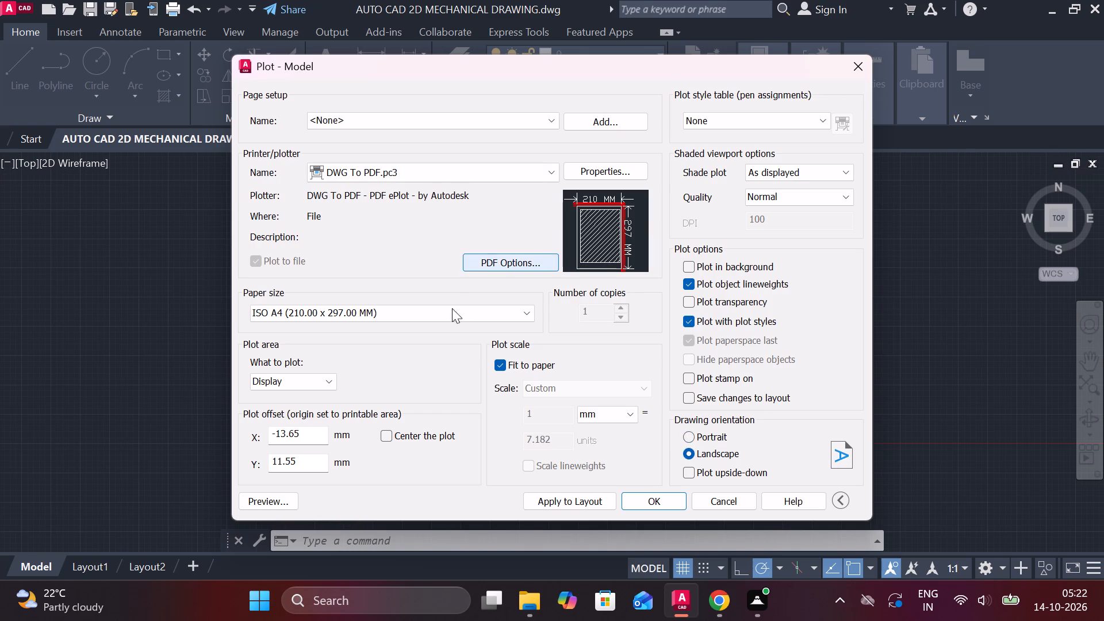
Set the plot area to a window from the border's lower-right corner to just beyond its upper-left corner.
left_click(318, 382)
left_click(306, 425)
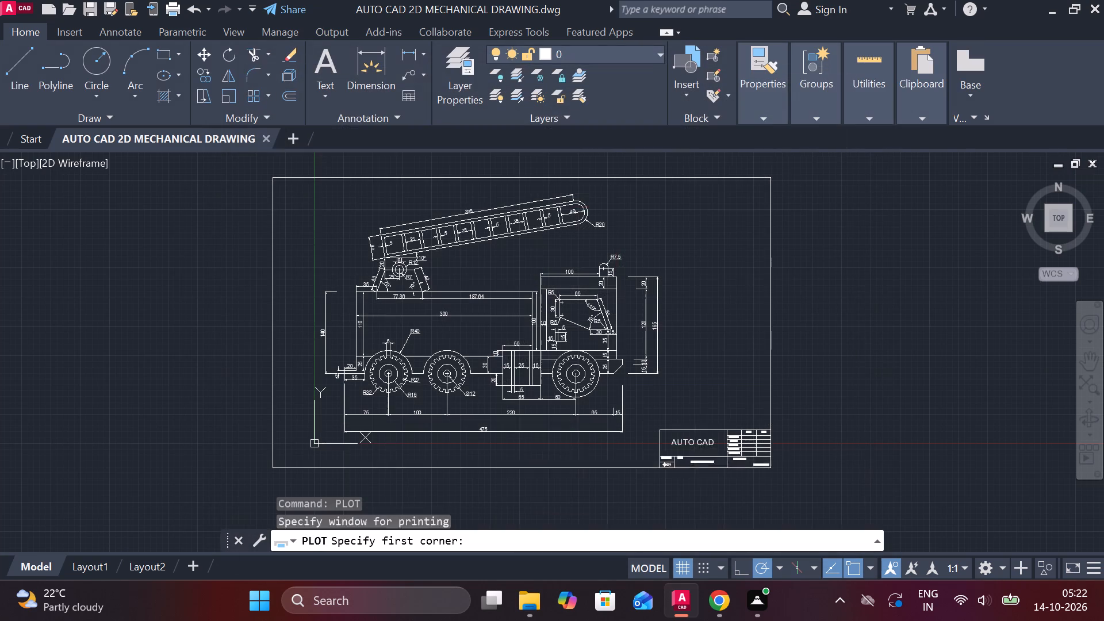
left_click(769, 470)
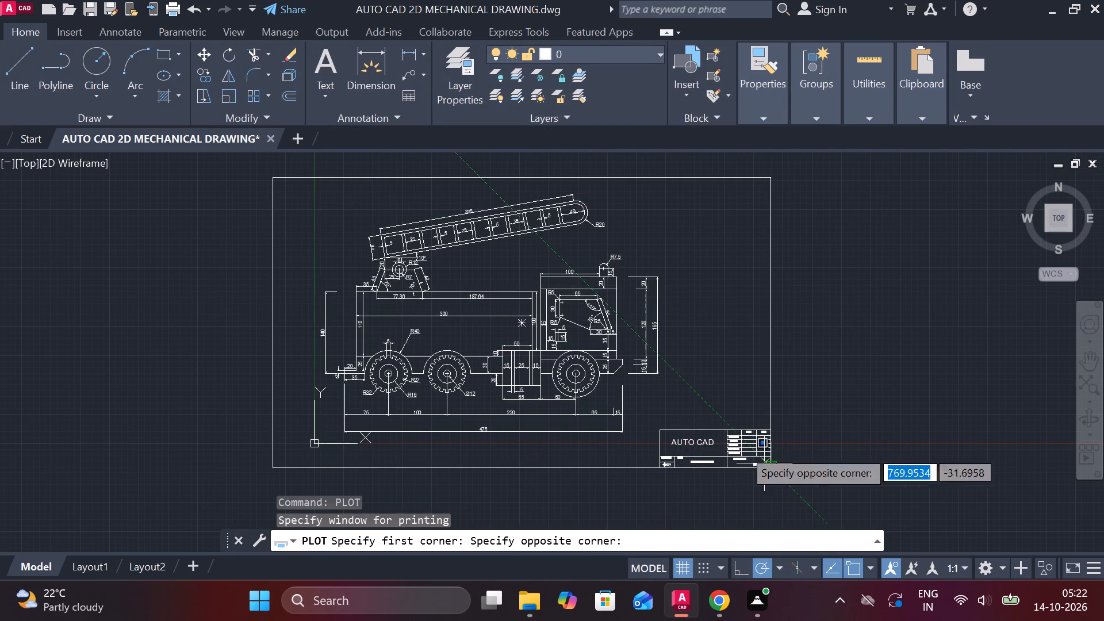
middle_click_drag(266, 176, 273, 269)
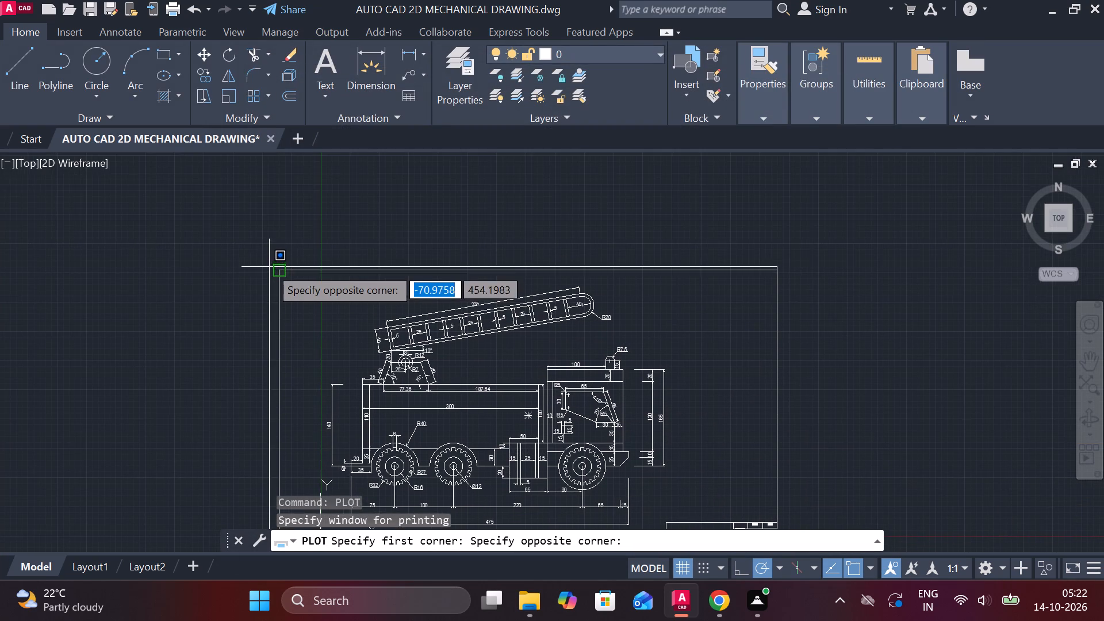
left_click(267, 250)
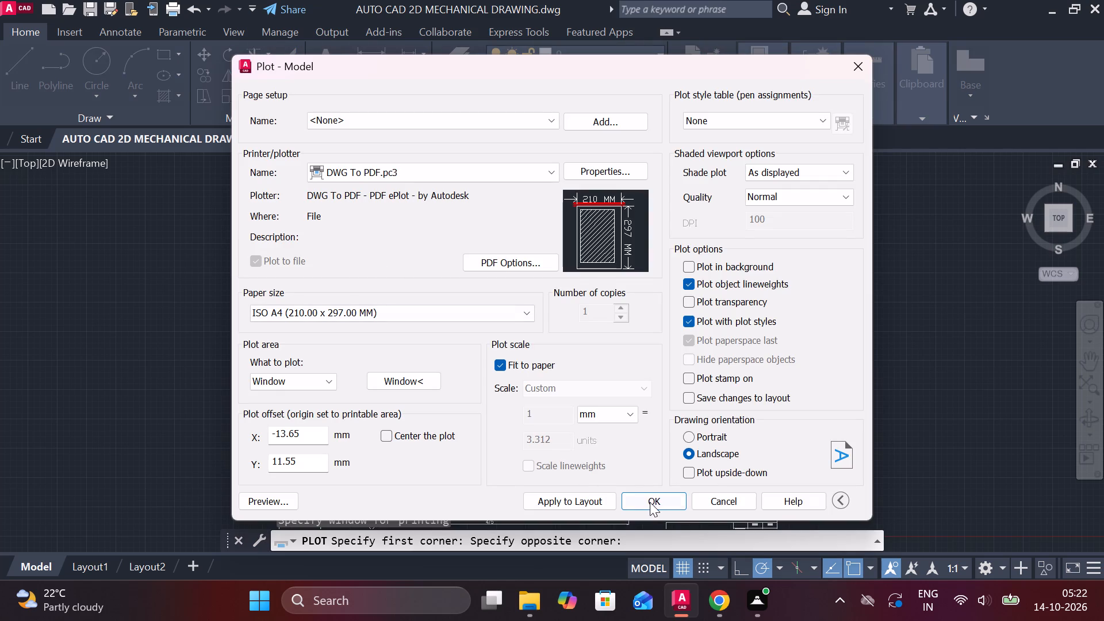
Plot the drawing, save the PDF in the Documents folder under the suggested name, and check the resulting page.
left_click(650, 502)
left_click(793, 462)
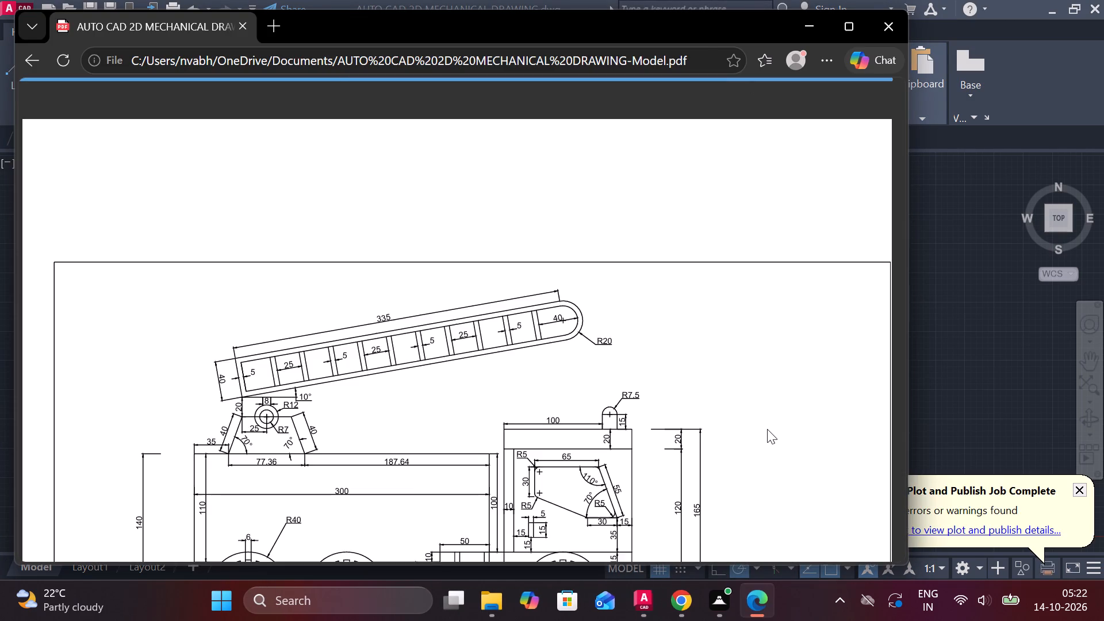
scroll(757, 429, "down", 2)
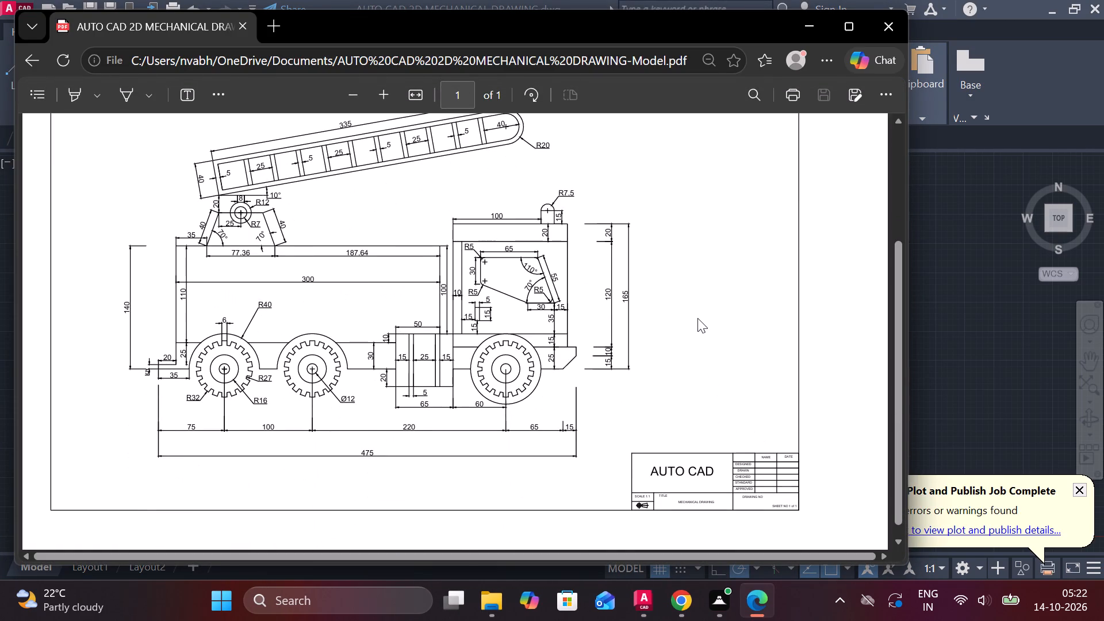